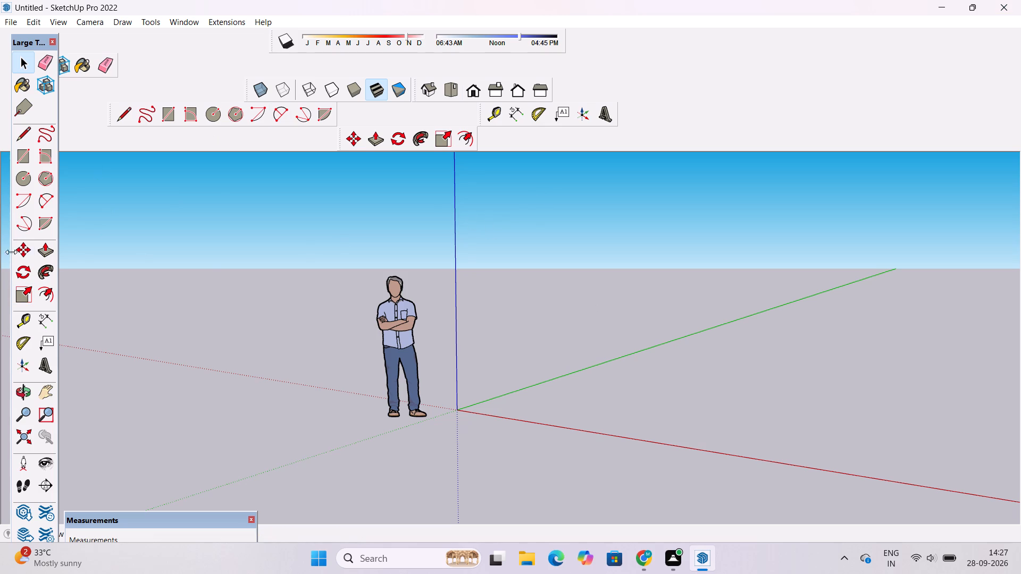
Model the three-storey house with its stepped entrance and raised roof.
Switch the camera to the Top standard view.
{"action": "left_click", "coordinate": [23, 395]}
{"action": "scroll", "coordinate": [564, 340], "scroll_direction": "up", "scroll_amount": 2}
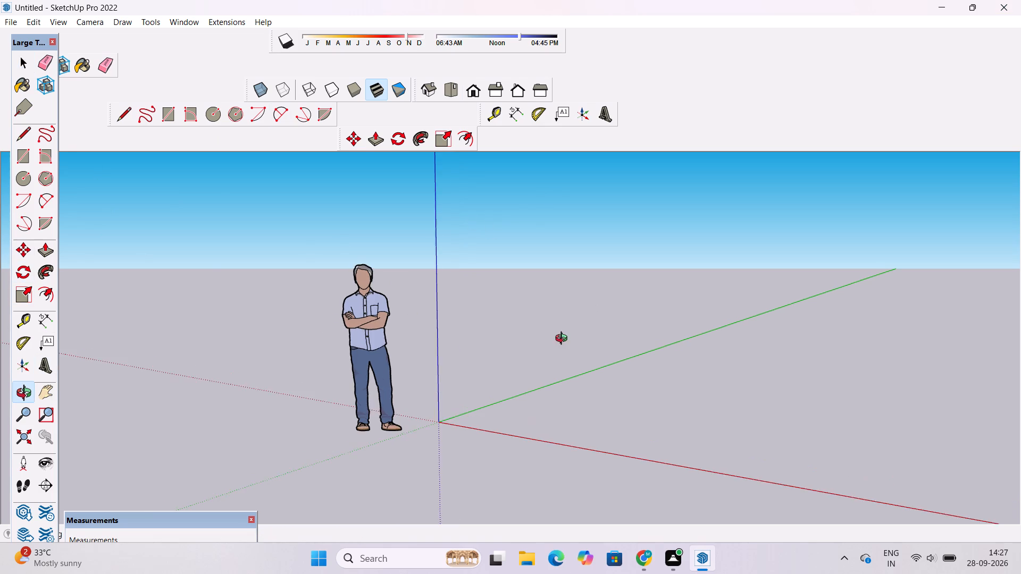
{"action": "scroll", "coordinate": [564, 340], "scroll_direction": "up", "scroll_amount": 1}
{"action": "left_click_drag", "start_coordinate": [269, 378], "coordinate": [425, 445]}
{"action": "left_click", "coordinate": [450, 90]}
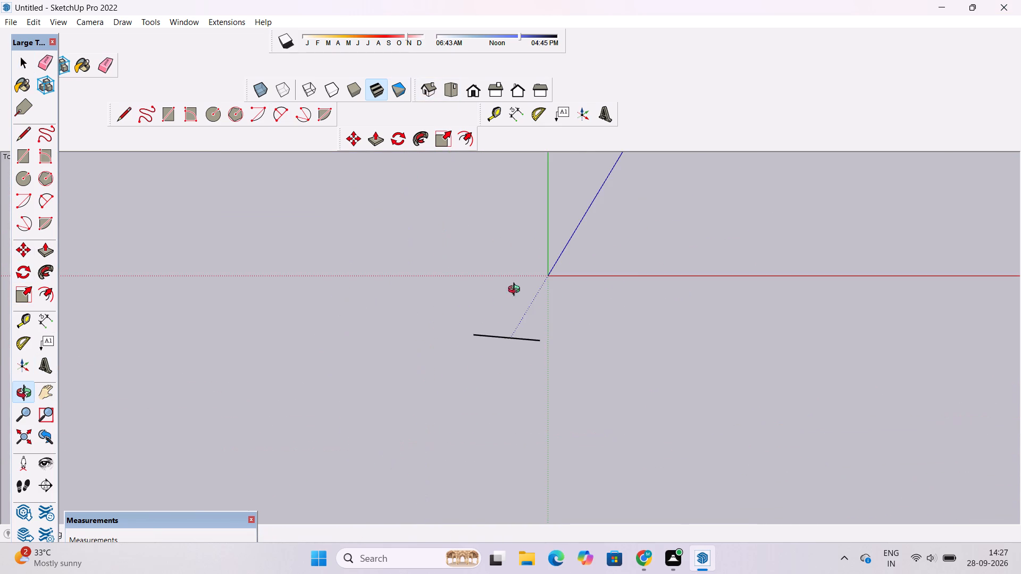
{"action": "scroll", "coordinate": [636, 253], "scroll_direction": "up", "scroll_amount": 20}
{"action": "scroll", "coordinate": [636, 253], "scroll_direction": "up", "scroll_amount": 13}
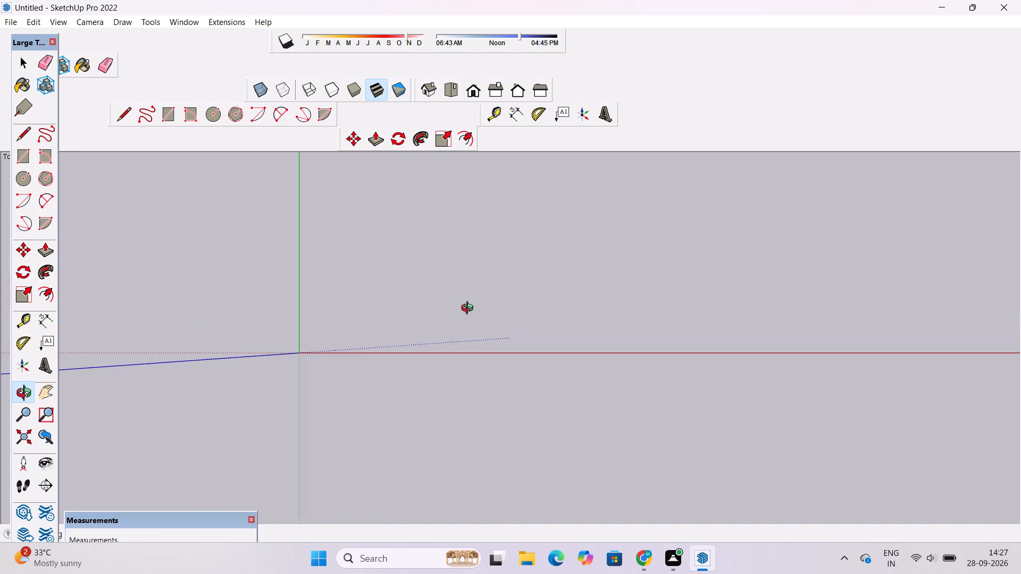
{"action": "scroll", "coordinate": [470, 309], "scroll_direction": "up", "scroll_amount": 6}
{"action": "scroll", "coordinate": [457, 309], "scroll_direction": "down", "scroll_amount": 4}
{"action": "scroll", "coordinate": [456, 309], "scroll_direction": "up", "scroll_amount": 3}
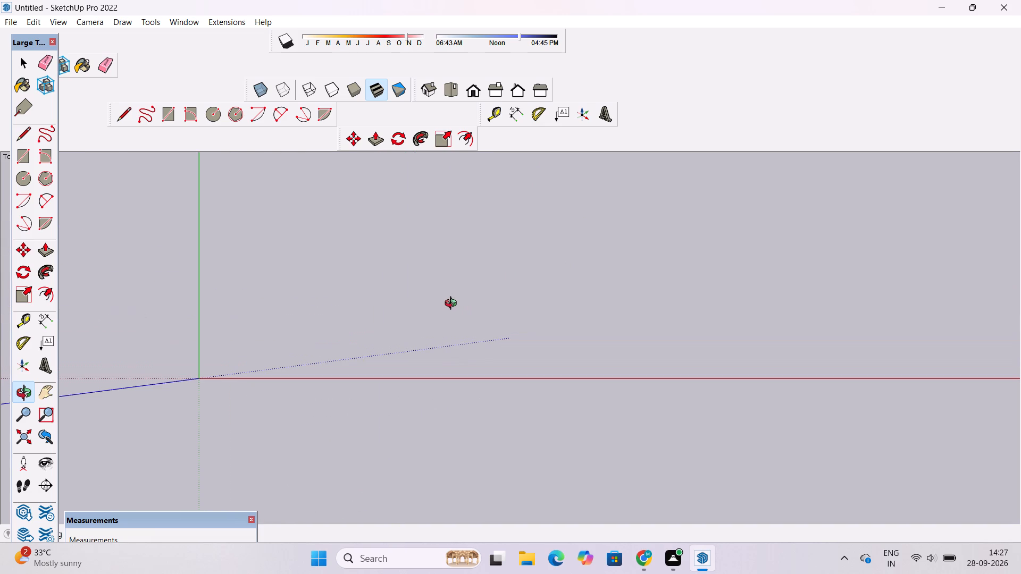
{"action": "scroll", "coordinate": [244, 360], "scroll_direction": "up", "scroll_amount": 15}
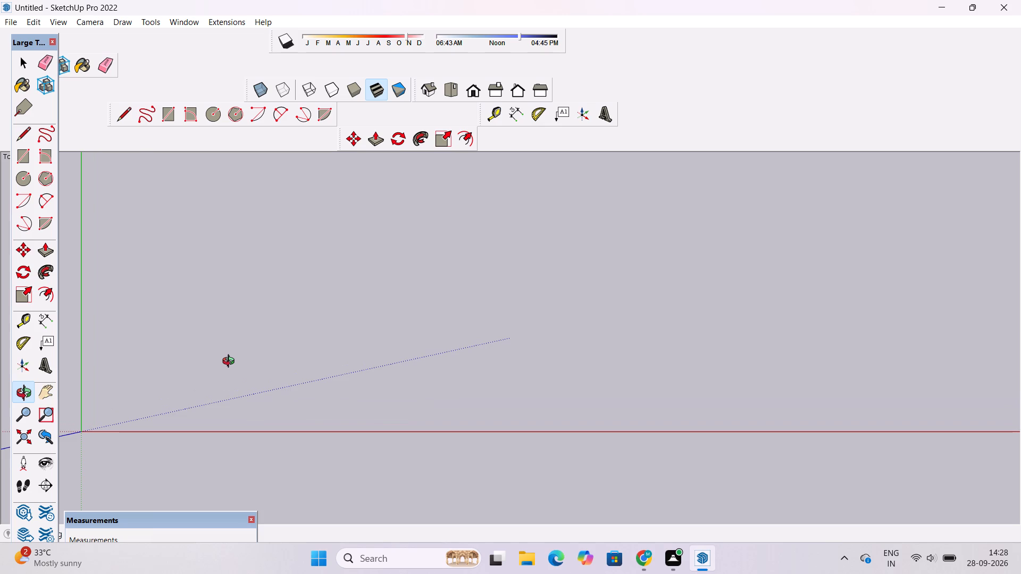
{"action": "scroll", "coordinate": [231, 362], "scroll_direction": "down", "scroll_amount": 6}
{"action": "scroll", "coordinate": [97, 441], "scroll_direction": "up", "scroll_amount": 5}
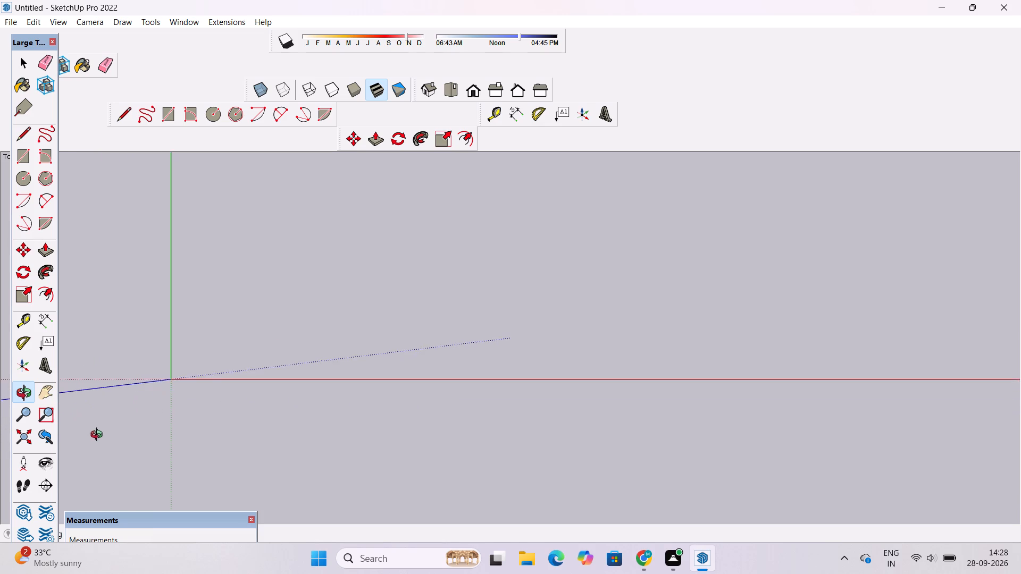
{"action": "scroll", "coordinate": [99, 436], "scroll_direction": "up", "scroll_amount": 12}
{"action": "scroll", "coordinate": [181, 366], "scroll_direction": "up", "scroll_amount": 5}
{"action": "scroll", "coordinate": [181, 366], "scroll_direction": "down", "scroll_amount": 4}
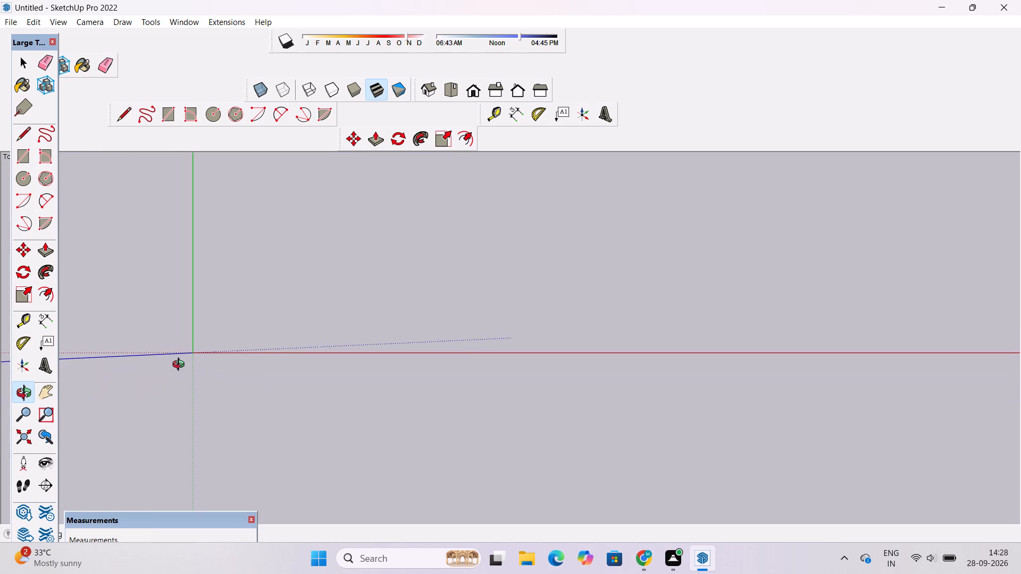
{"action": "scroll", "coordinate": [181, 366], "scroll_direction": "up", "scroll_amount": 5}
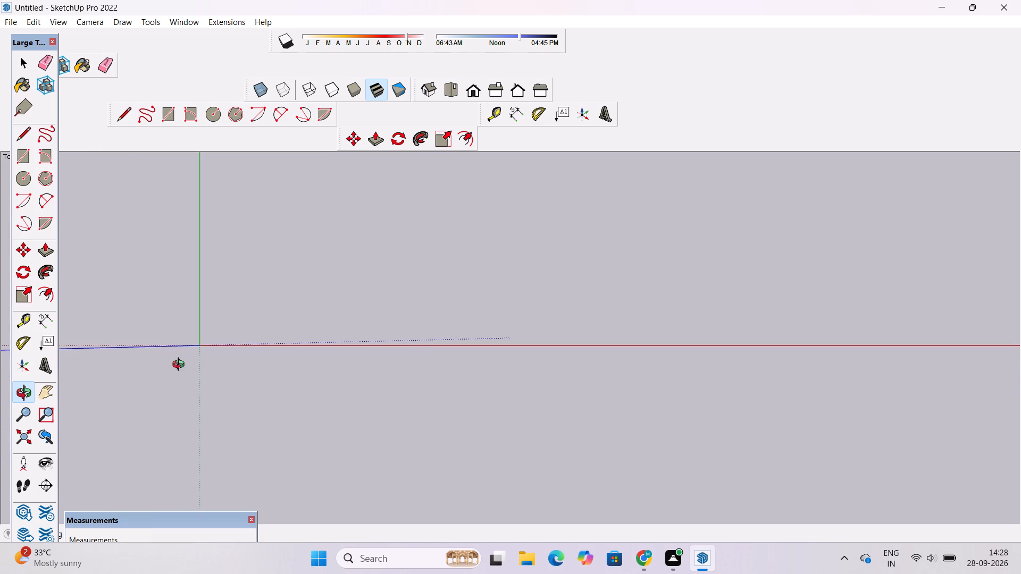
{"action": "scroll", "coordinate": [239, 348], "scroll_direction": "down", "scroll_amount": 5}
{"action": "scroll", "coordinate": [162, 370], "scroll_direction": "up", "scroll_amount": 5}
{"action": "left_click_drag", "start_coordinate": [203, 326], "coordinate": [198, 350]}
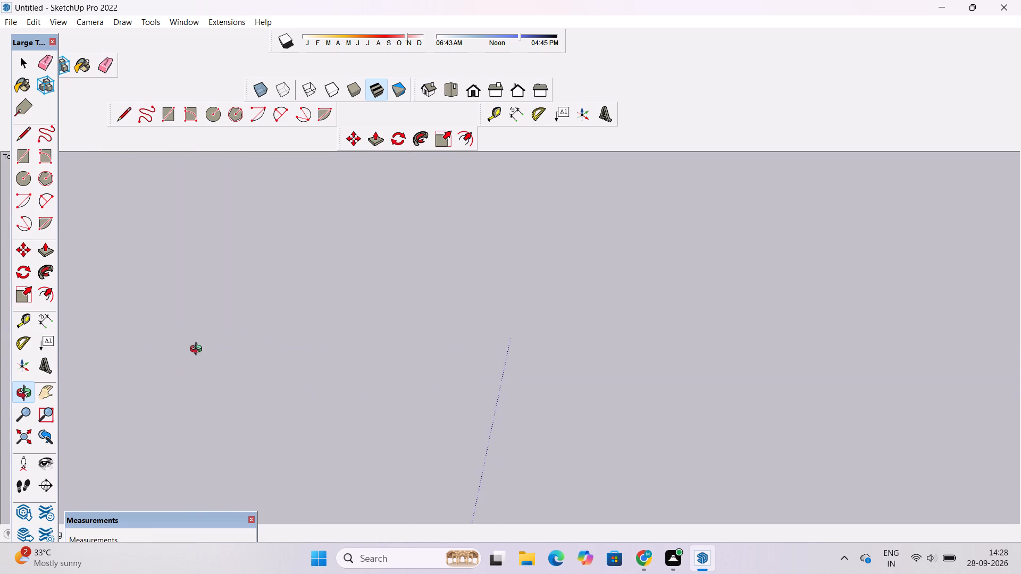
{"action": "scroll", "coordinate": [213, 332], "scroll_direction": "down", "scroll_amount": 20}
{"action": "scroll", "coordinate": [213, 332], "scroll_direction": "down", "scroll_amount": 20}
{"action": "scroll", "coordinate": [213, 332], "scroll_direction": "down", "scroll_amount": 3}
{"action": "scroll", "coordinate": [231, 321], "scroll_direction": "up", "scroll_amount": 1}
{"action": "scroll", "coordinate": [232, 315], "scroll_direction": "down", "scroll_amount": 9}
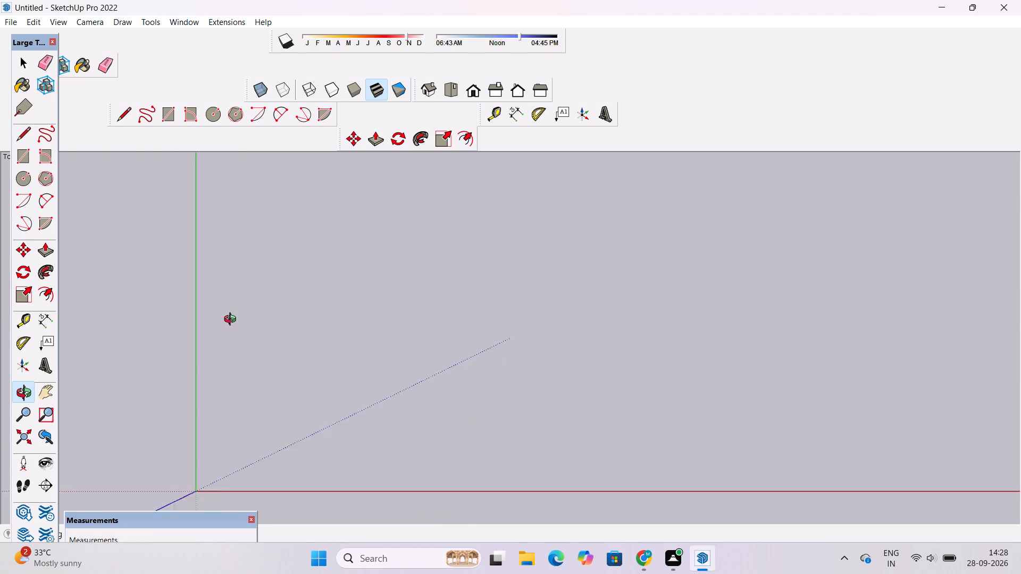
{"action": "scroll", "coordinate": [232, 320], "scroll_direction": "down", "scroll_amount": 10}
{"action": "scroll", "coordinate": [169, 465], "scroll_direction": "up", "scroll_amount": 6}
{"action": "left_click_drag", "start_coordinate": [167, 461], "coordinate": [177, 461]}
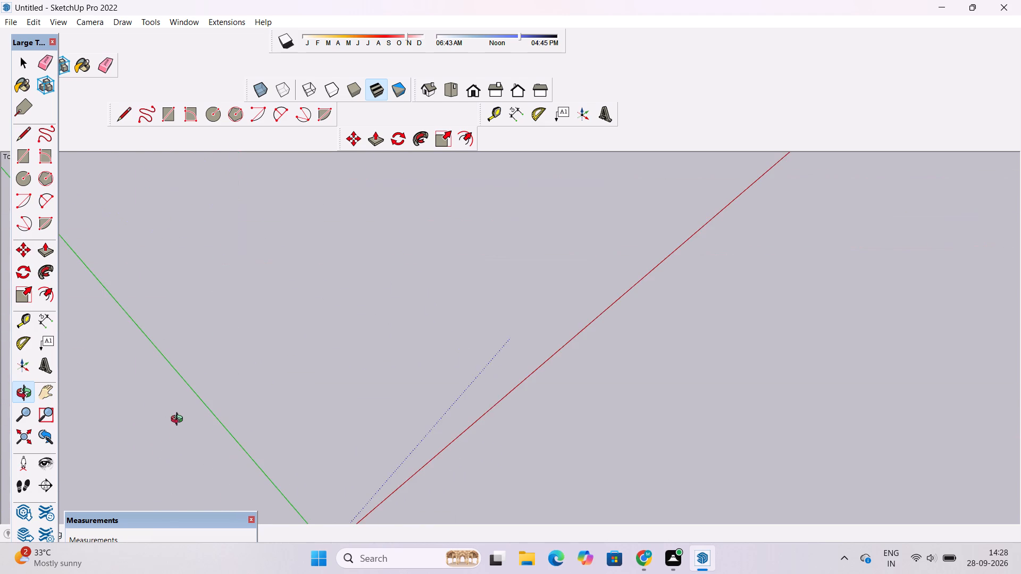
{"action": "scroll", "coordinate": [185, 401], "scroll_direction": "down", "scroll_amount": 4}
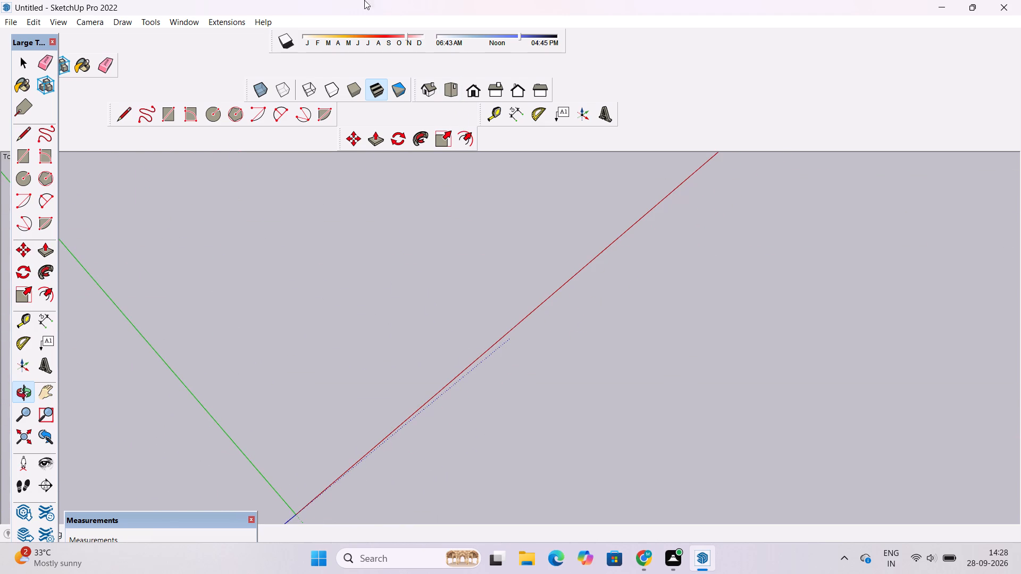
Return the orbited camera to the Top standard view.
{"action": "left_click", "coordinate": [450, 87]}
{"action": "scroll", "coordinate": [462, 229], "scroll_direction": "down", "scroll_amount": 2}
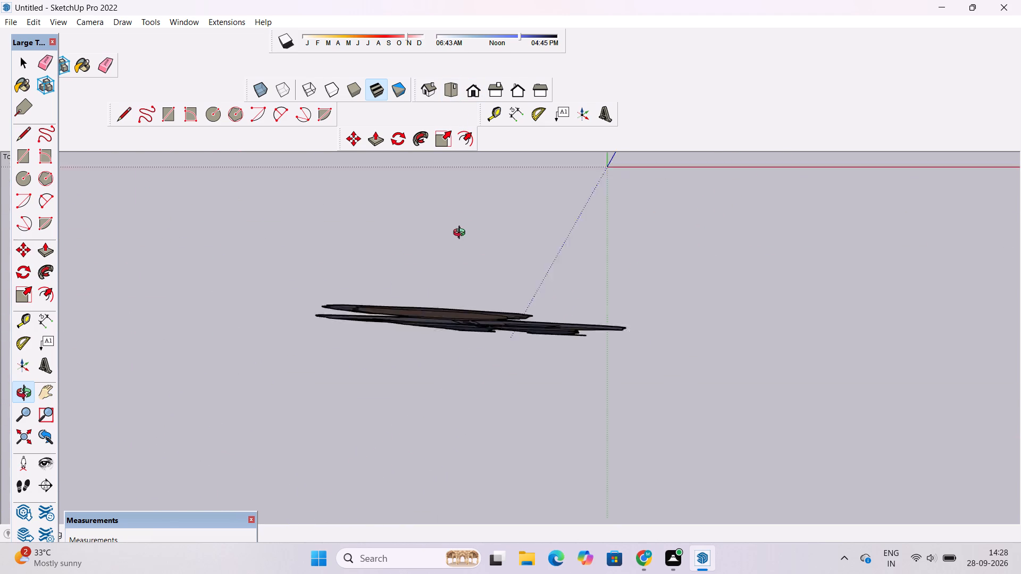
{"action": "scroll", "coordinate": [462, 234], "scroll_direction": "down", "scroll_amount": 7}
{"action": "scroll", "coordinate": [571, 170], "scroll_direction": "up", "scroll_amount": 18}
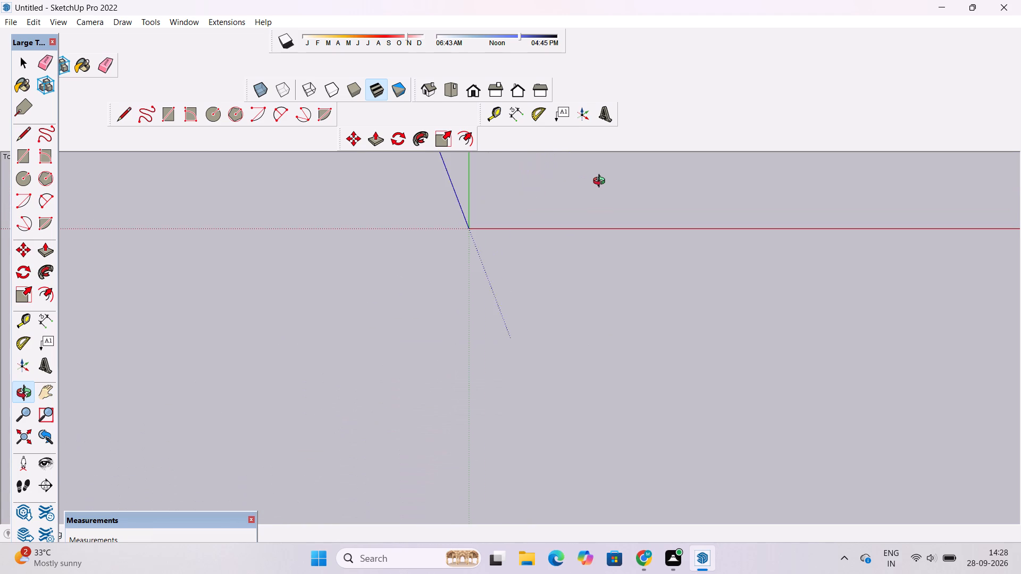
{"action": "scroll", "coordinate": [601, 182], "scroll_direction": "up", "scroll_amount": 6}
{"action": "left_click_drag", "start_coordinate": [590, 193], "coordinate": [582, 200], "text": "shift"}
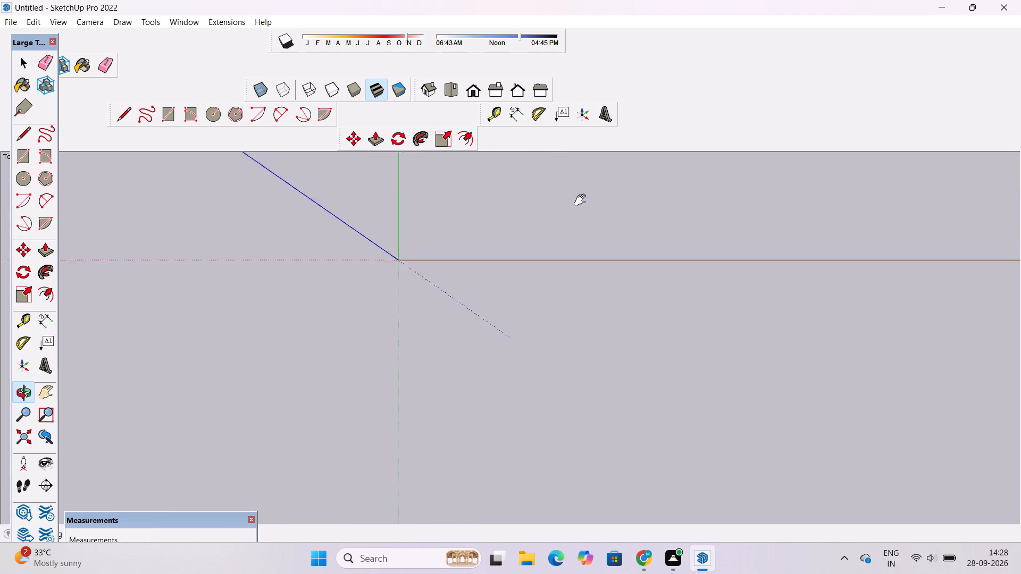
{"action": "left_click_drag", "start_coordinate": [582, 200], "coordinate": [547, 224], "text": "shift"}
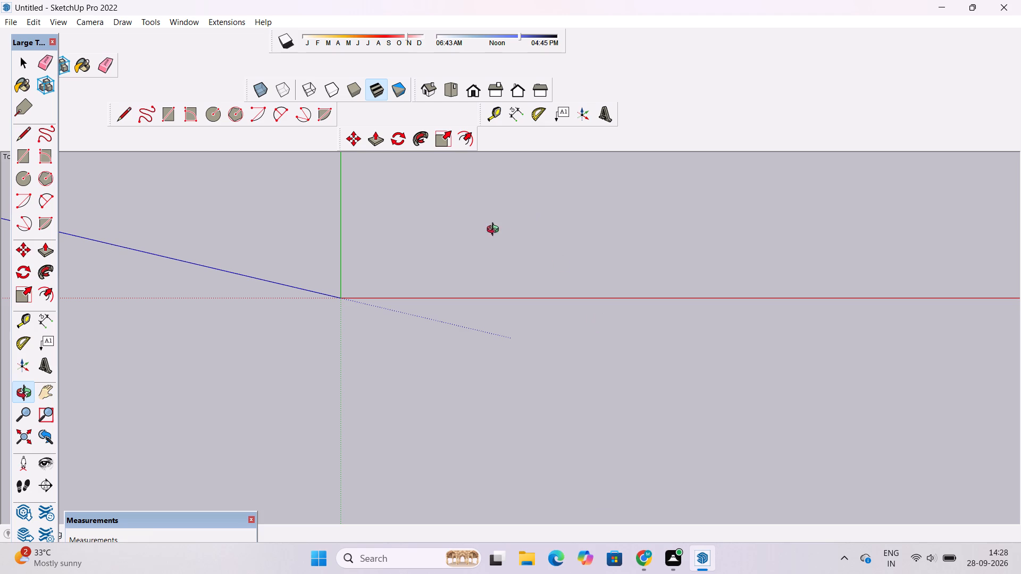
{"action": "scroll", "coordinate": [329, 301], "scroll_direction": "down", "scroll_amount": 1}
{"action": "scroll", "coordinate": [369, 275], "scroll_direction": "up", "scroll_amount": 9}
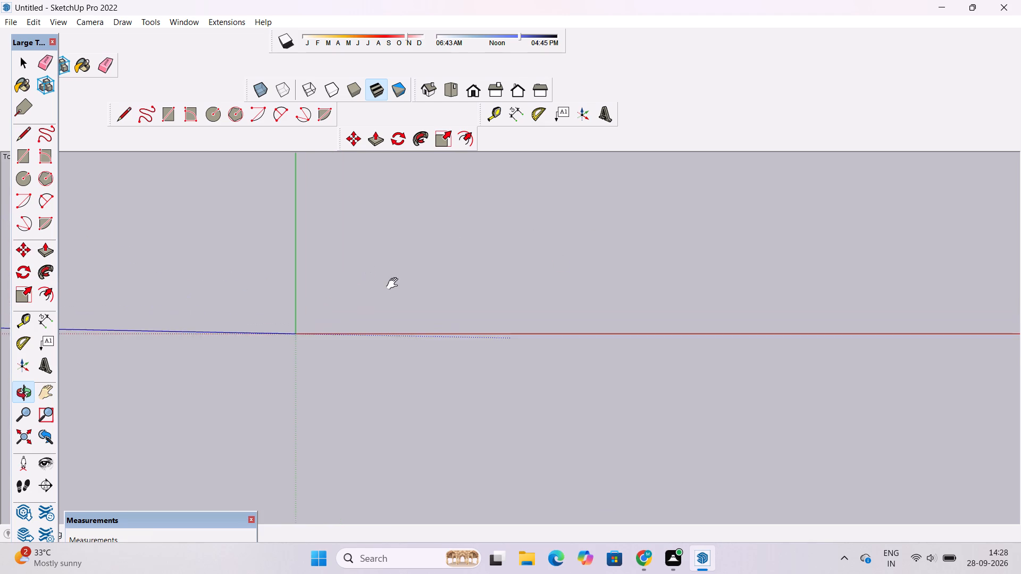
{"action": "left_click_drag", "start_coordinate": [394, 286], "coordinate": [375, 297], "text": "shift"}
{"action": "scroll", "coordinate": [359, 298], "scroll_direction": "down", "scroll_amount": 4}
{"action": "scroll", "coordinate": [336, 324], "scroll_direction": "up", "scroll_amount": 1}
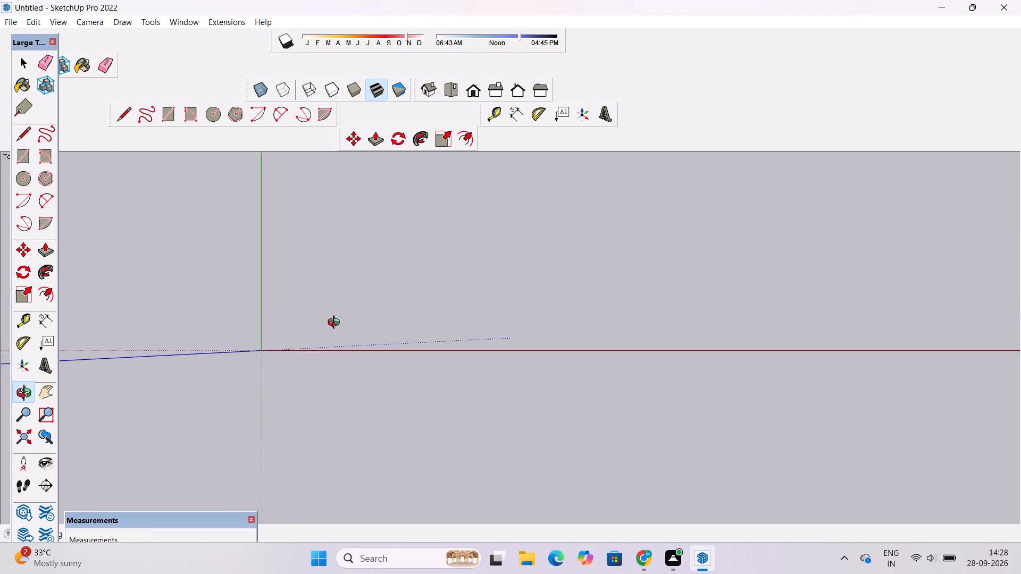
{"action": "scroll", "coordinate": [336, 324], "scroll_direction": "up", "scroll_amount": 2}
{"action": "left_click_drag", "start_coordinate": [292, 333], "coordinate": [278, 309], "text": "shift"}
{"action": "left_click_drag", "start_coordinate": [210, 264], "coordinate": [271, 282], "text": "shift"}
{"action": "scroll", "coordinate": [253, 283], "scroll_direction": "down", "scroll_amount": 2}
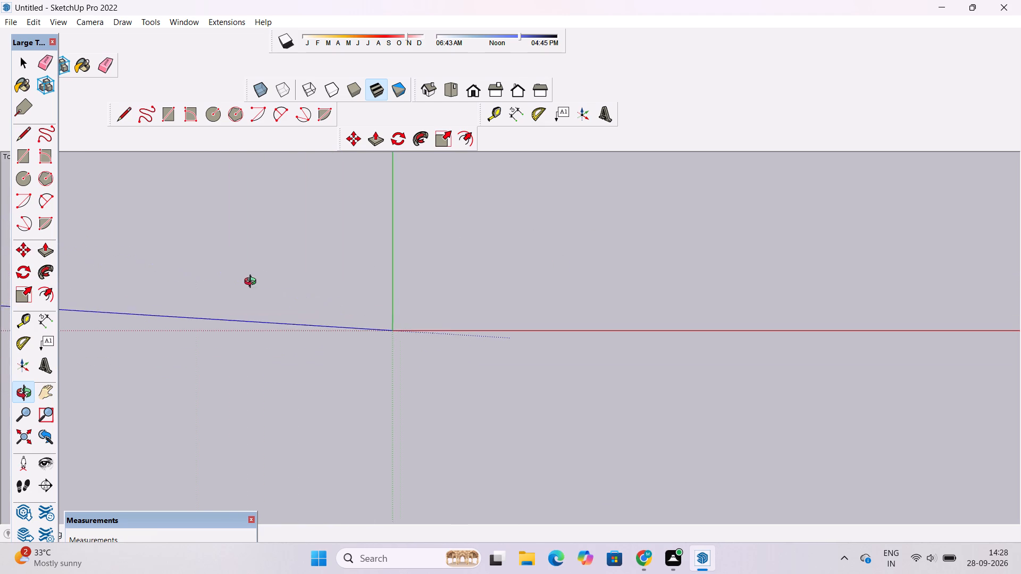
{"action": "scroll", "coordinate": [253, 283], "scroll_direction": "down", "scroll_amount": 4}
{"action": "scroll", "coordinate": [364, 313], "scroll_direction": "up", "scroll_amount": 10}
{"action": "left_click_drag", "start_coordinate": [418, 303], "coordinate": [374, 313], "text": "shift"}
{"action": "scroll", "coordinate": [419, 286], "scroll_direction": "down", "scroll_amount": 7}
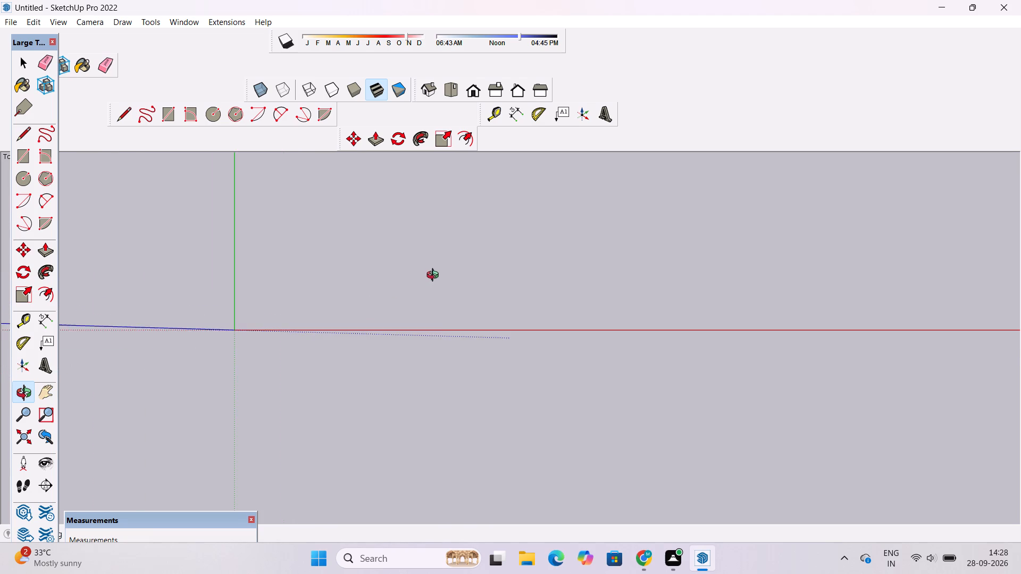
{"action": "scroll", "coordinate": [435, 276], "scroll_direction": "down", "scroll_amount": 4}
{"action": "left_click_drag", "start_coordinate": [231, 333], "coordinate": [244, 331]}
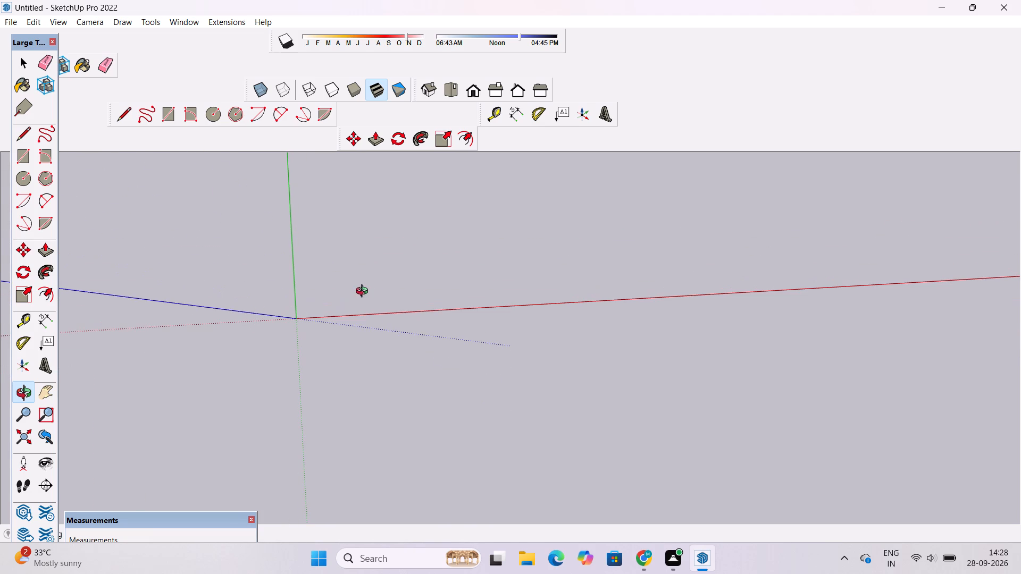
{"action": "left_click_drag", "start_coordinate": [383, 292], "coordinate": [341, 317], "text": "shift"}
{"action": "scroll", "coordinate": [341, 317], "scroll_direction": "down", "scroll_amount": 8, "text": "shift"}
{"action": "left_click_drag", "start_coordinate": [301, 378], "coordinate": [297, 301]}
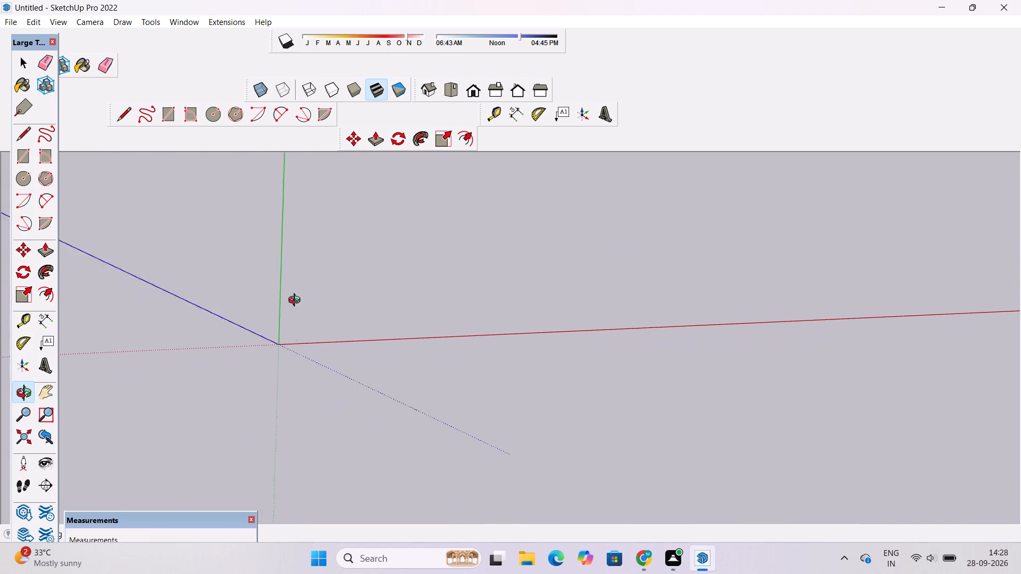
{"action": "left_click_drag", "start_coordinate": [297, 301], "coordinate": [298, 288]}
Reset the camera to the Top standard view, close in on the axes origin.
{"action": "left_click", "coordinate": [447, 89]}
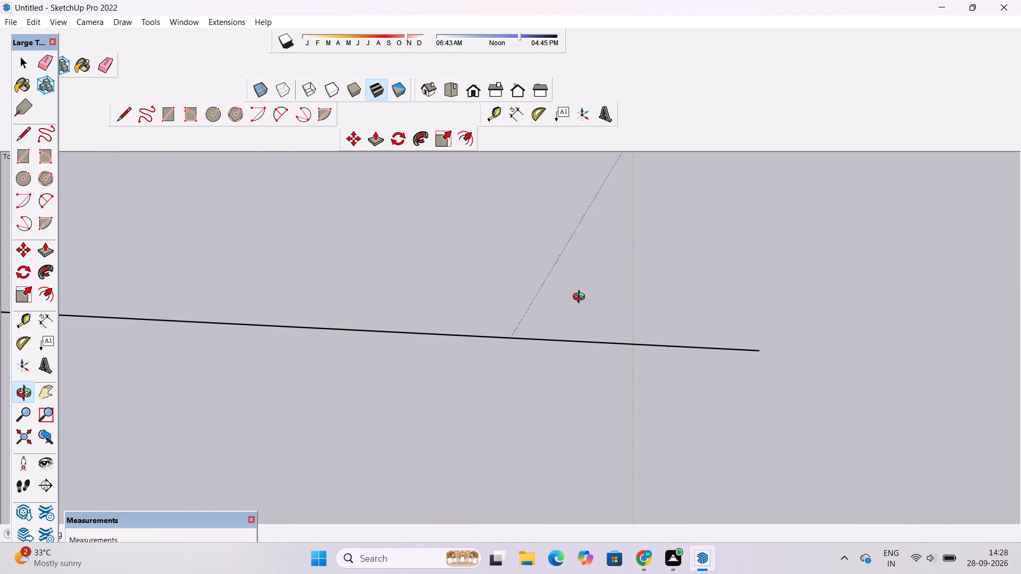
{"action": "scroll", "coordinate": [581, 298], "scroll_direction": "up", "scroll_amount": 6}
{"action": "scroll", "coordinate": [482, 331], "scroll_direction": "down", "scroll_amount": 16}
{"action": "scroll", "coordinate": [593, 204], "scroll_direction": "up", "scroll_amount": 10}
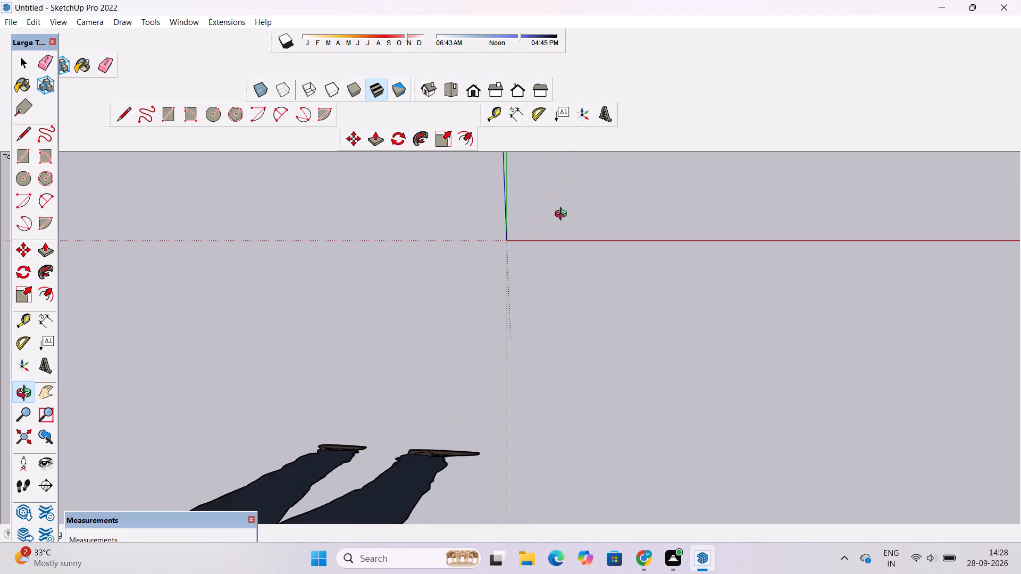
{"action": "scroll", "coordinate": [563, 215], "scroll_direction": "up", "scroll_amount": 20}
{"action": "scroll", "coordinate": [563, 215], "scroll_direction": "up", "scroll_amount": 20}
{"action": "scroll", "coordinate": [563, 215], "scroll_direction": "up", "scroll_amount": 2}
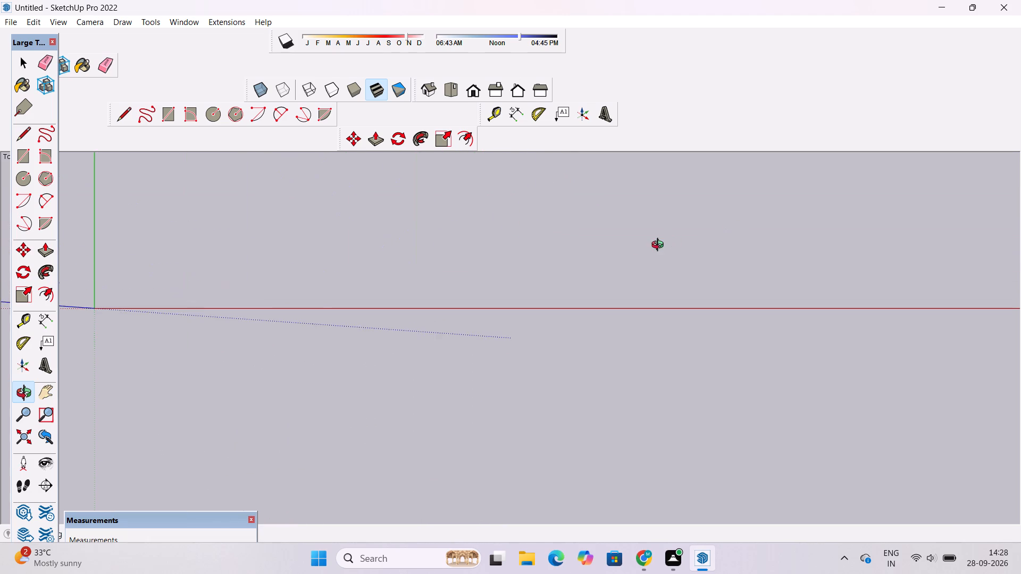
{"action": "scroll", "coordinate": [465, 285], "scroll_direction": "down", "scroll_amount": 6}
{"action": "scroll", "coordinate": [324, 310], "scroll_direction": "up", "scroll_amount": 5}
{"action": "scroll", "coordinate": [281, 302], "scroll_direction": "up", "scroll_amount": 4}
{"action": "scroll", "coordinate": [146, 302], "scroll_direction": "up", "scroll_amount": 6}
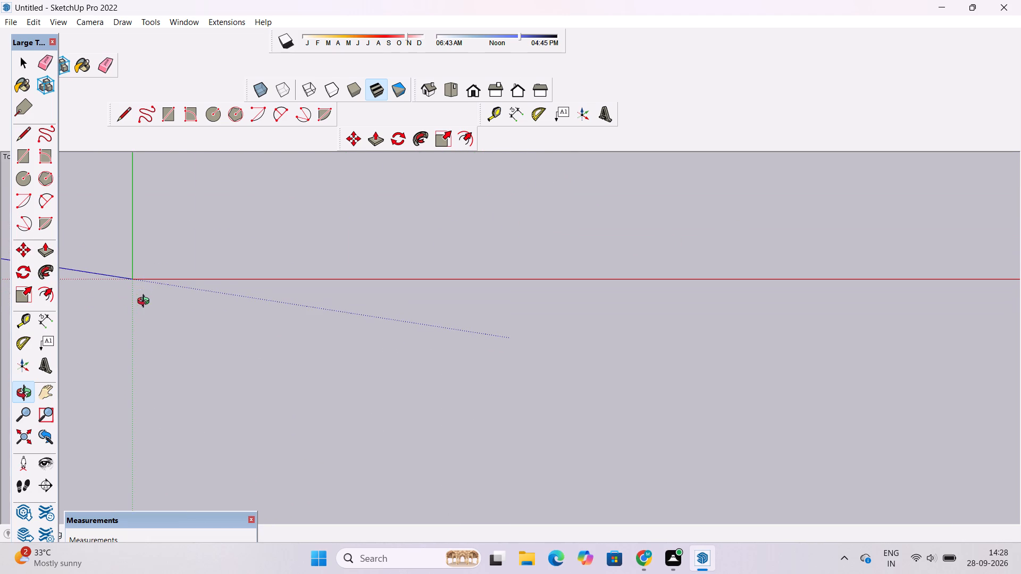
{"action": "scroll", "coordinate": [73, 276], "scroll_direction": "up", "scroll_amount": 20}
{"action": "scroll", "coordinate": [160, 282], "scroll_direction": "down", "scroll_amount": 3}
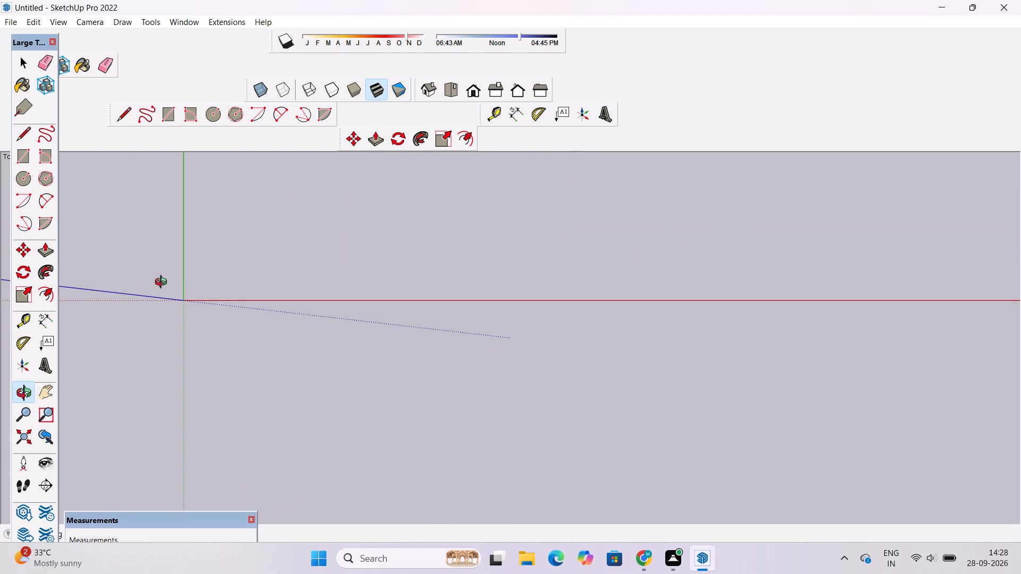
{"action": "scroll", "coordinate": [181, 284], "scroll_direction": "up", "scroll_amount": 10}
{"action": "scroll", "coordinate": [197, 280], "scroll_direction": "down", "scroll_amount": 6}
{"action": "scroll", "coordinate": [190, 307], "scroll_direction": "up", "scroll_amount": 12}
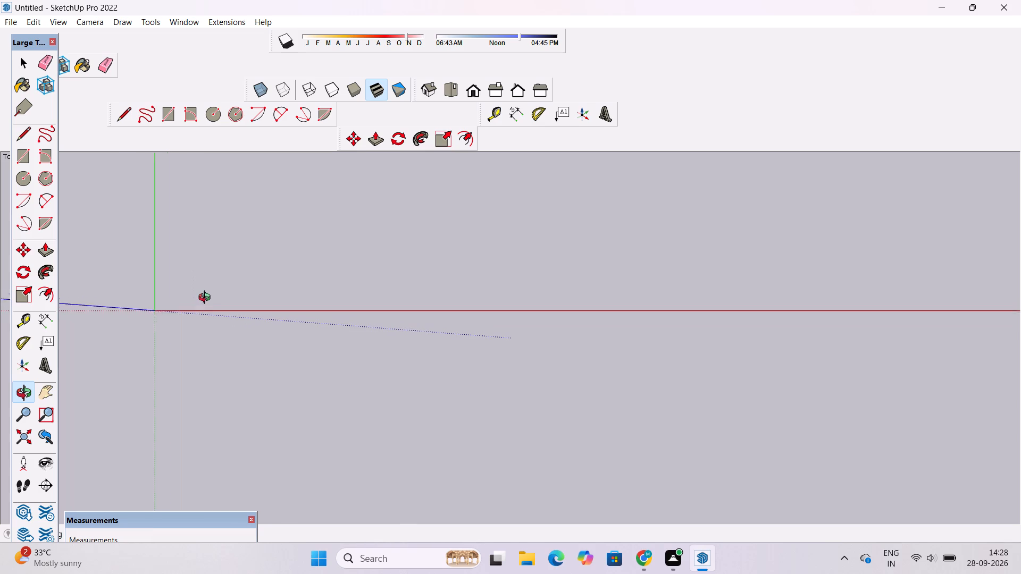
{"action": "scroll", "coordinate": [207, 299], "scroll_direction": "up", "scroll_amount": 2}
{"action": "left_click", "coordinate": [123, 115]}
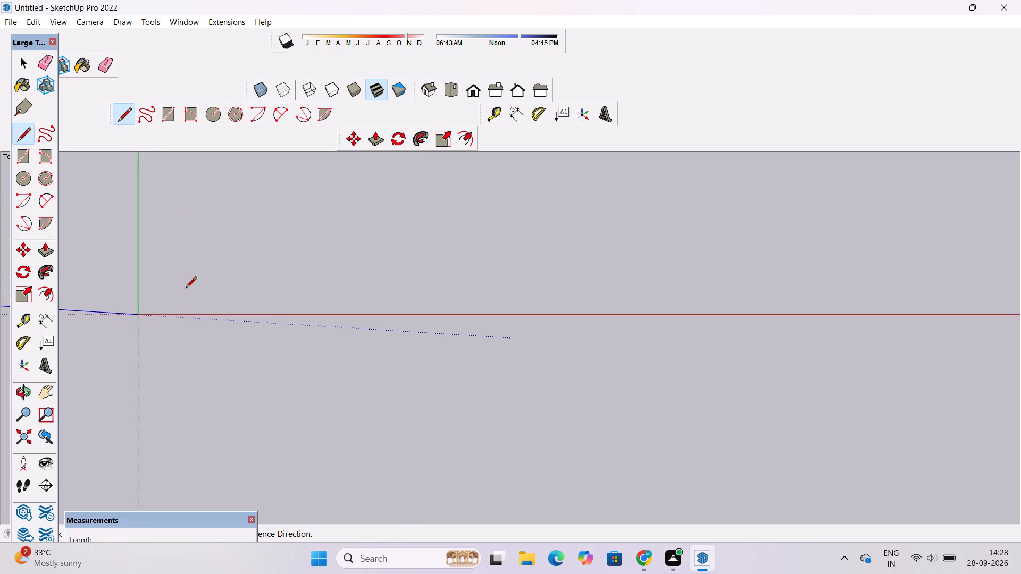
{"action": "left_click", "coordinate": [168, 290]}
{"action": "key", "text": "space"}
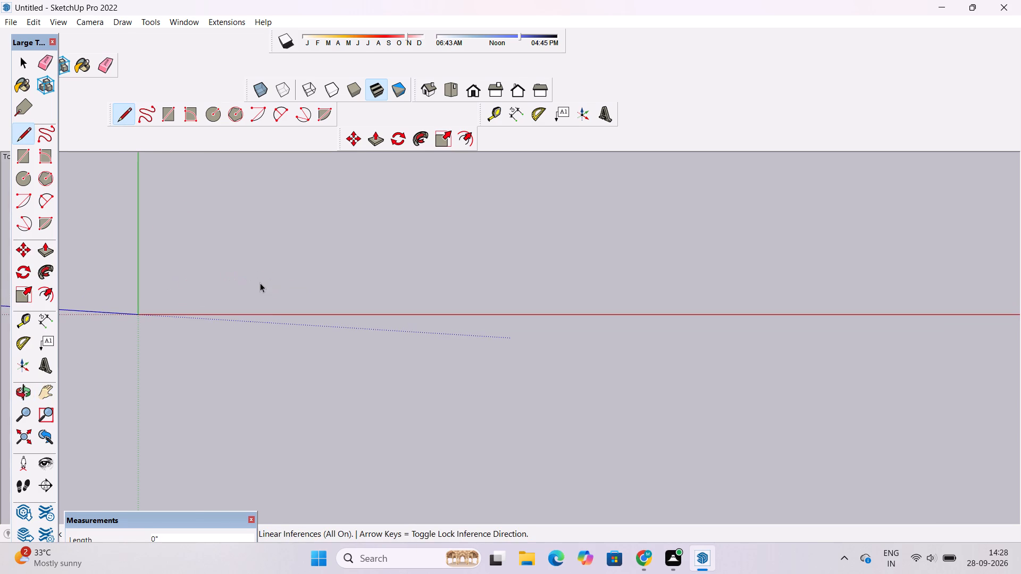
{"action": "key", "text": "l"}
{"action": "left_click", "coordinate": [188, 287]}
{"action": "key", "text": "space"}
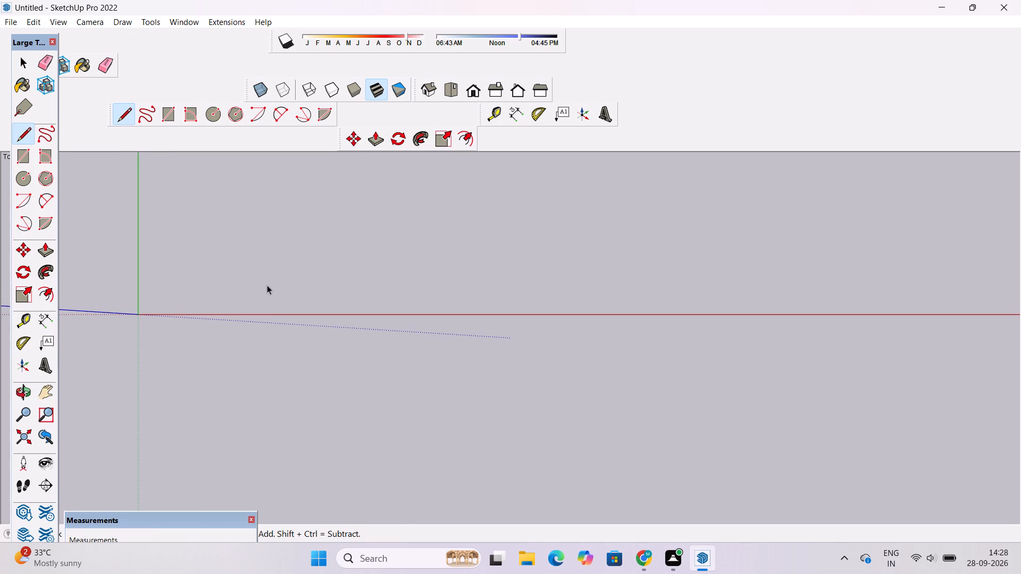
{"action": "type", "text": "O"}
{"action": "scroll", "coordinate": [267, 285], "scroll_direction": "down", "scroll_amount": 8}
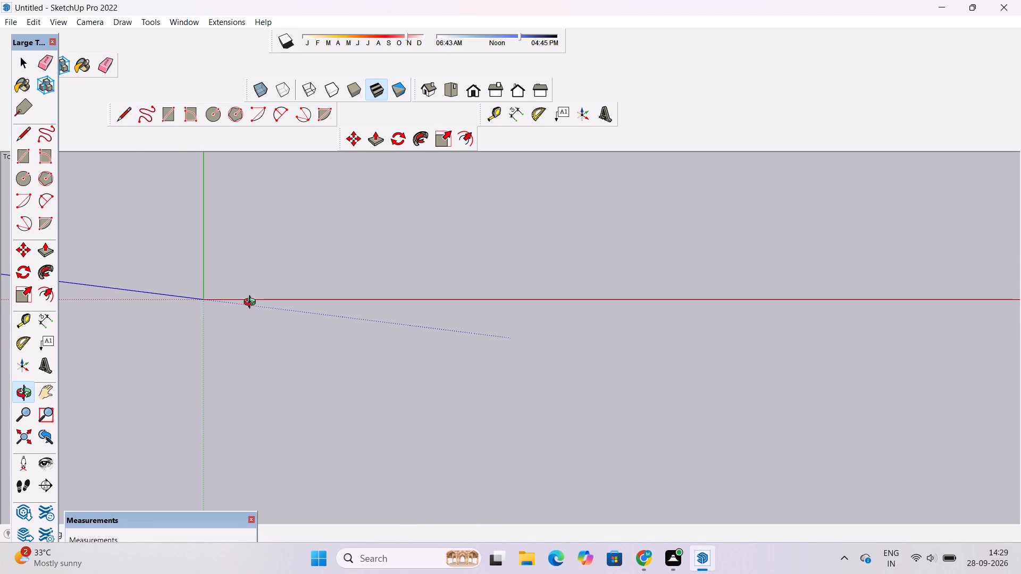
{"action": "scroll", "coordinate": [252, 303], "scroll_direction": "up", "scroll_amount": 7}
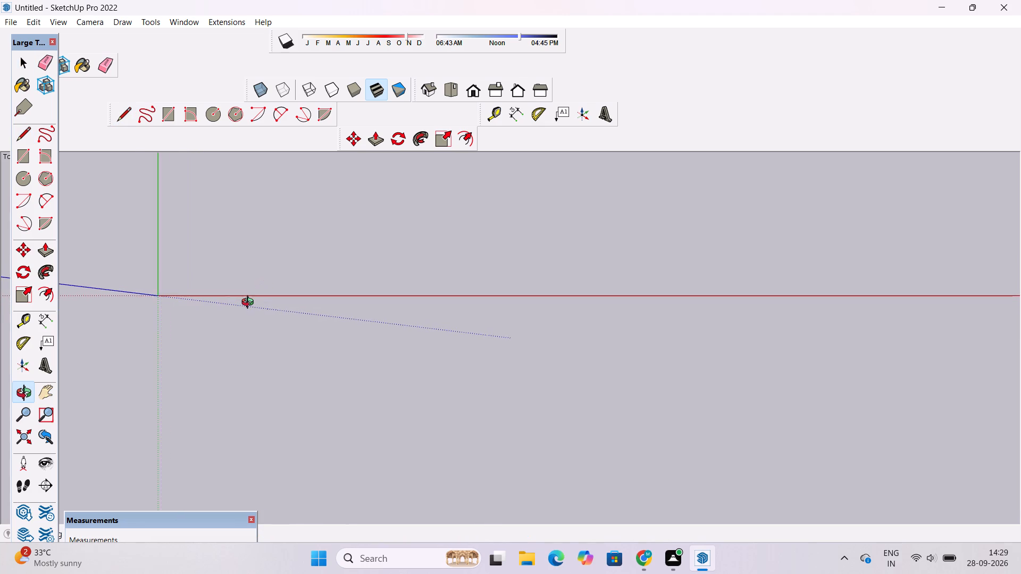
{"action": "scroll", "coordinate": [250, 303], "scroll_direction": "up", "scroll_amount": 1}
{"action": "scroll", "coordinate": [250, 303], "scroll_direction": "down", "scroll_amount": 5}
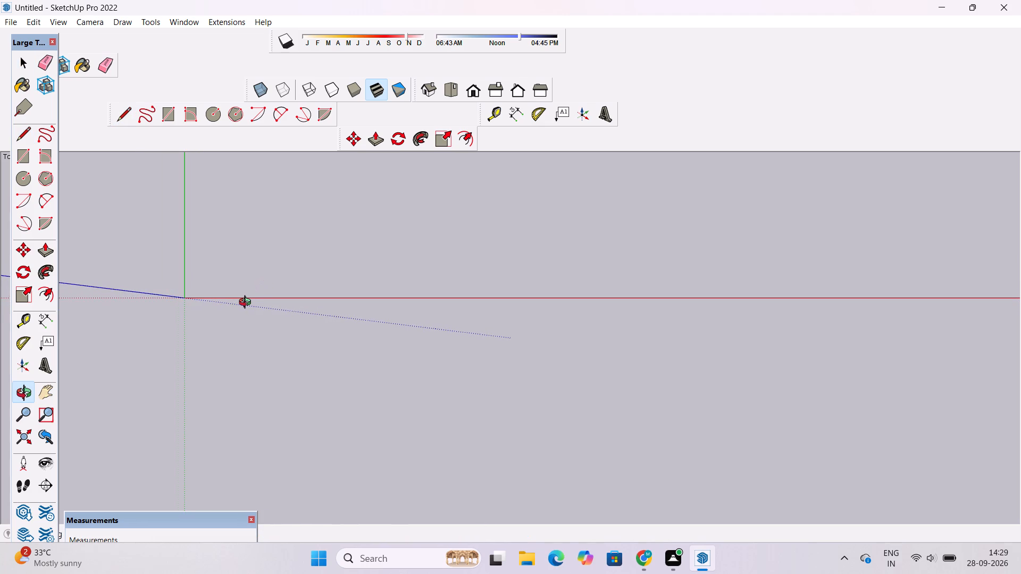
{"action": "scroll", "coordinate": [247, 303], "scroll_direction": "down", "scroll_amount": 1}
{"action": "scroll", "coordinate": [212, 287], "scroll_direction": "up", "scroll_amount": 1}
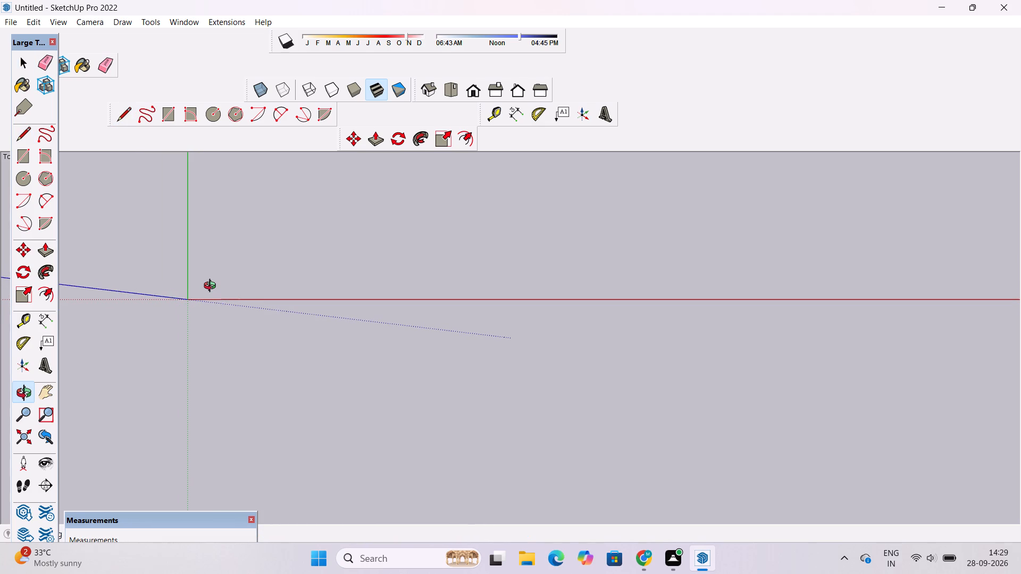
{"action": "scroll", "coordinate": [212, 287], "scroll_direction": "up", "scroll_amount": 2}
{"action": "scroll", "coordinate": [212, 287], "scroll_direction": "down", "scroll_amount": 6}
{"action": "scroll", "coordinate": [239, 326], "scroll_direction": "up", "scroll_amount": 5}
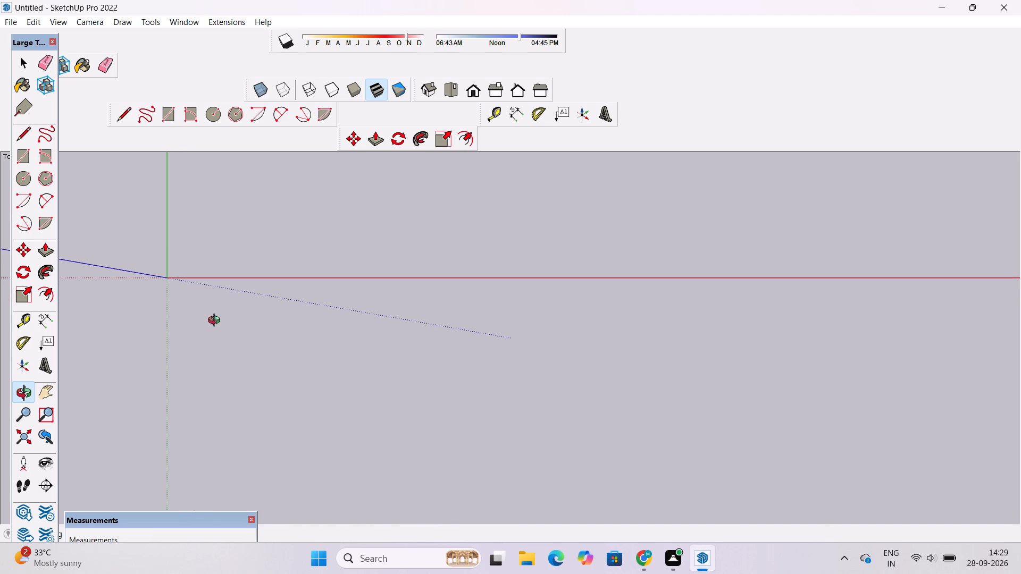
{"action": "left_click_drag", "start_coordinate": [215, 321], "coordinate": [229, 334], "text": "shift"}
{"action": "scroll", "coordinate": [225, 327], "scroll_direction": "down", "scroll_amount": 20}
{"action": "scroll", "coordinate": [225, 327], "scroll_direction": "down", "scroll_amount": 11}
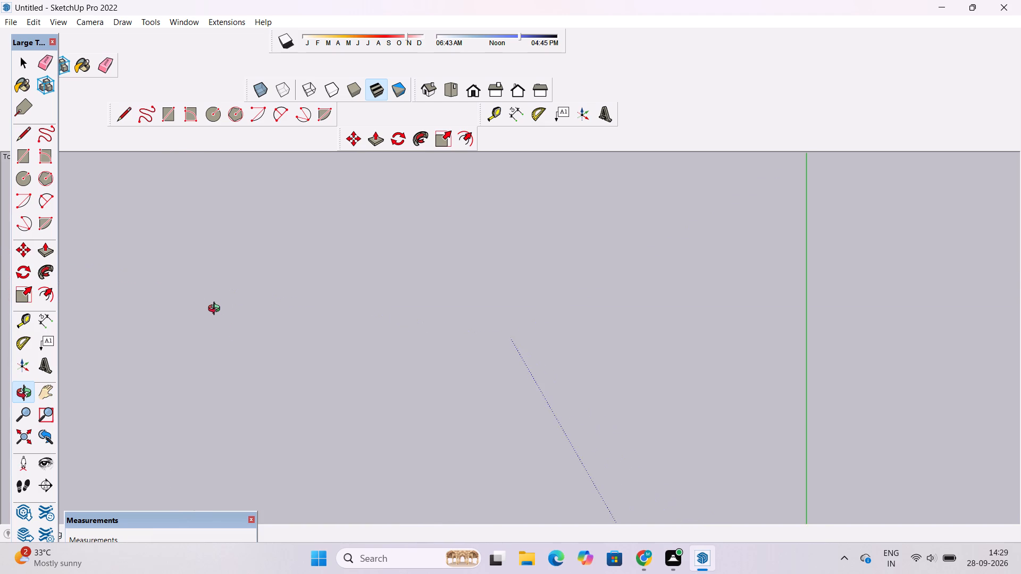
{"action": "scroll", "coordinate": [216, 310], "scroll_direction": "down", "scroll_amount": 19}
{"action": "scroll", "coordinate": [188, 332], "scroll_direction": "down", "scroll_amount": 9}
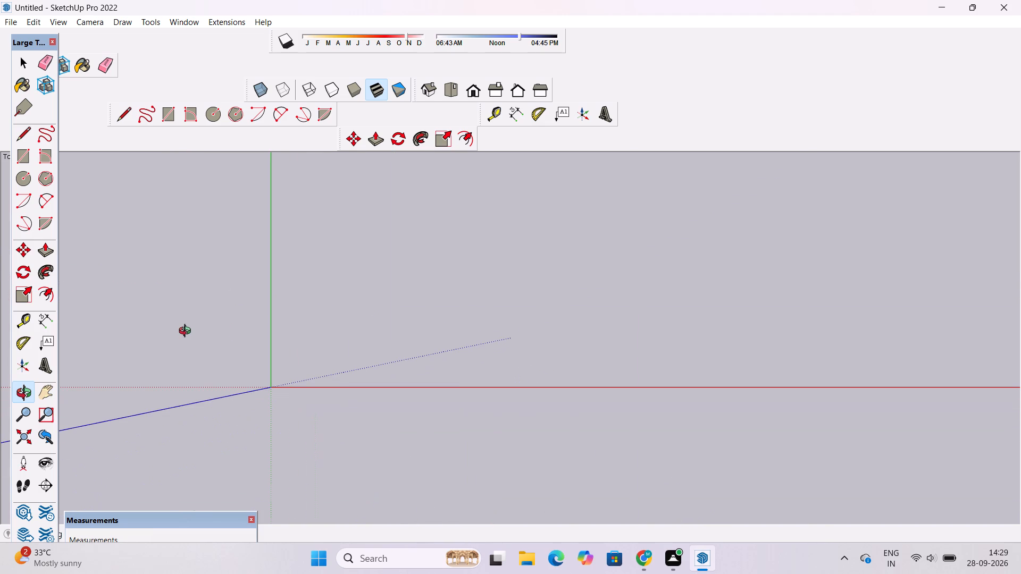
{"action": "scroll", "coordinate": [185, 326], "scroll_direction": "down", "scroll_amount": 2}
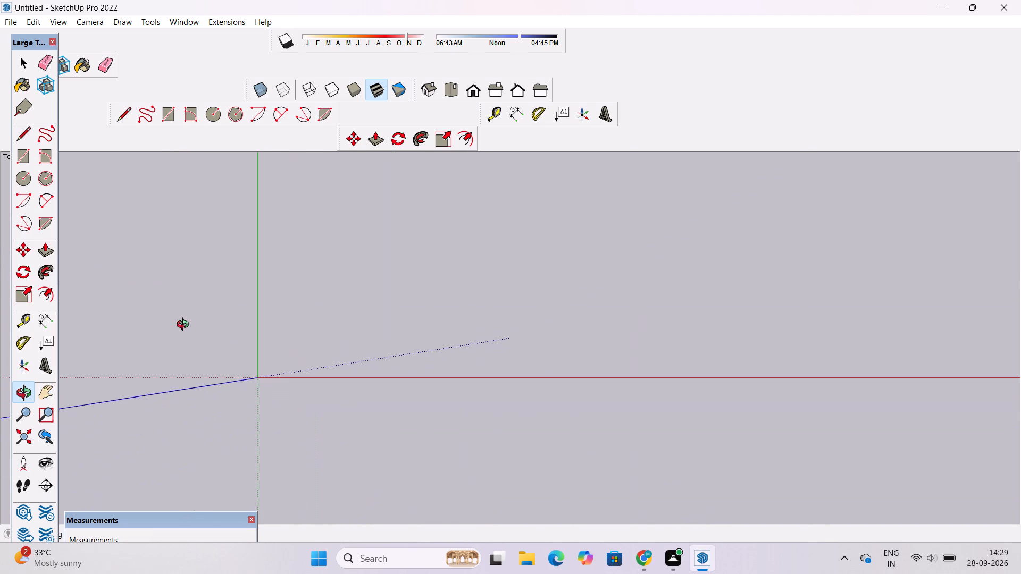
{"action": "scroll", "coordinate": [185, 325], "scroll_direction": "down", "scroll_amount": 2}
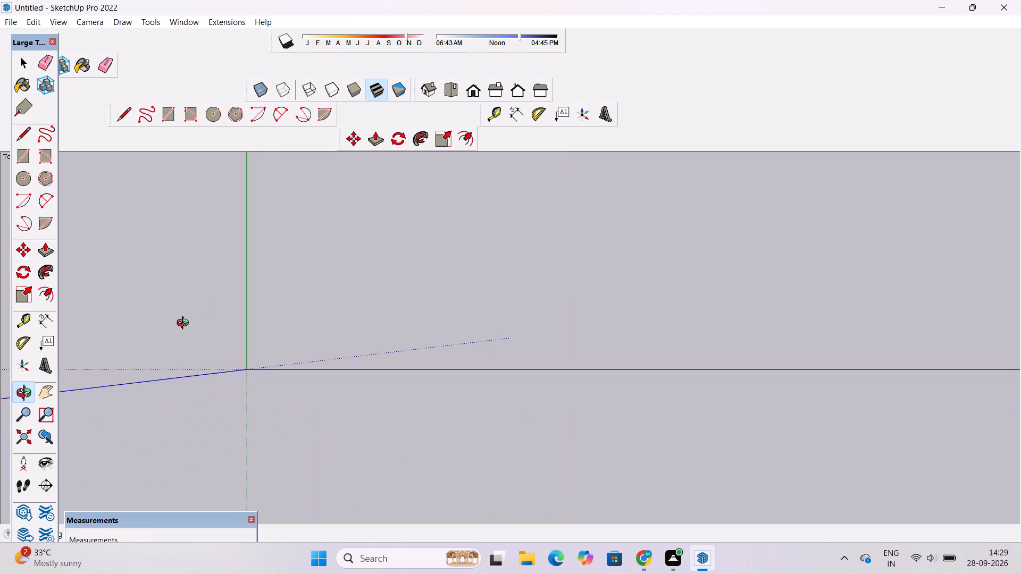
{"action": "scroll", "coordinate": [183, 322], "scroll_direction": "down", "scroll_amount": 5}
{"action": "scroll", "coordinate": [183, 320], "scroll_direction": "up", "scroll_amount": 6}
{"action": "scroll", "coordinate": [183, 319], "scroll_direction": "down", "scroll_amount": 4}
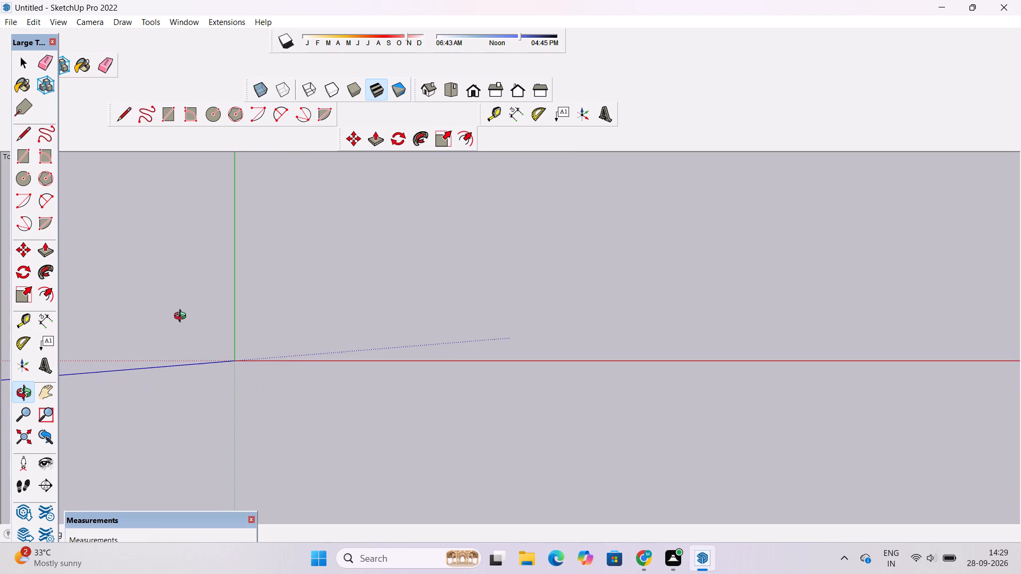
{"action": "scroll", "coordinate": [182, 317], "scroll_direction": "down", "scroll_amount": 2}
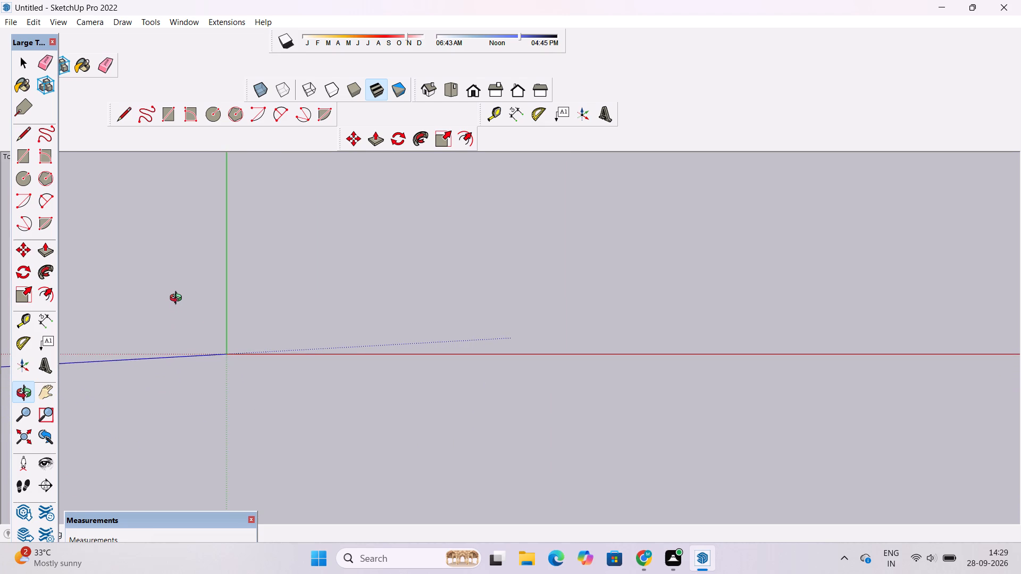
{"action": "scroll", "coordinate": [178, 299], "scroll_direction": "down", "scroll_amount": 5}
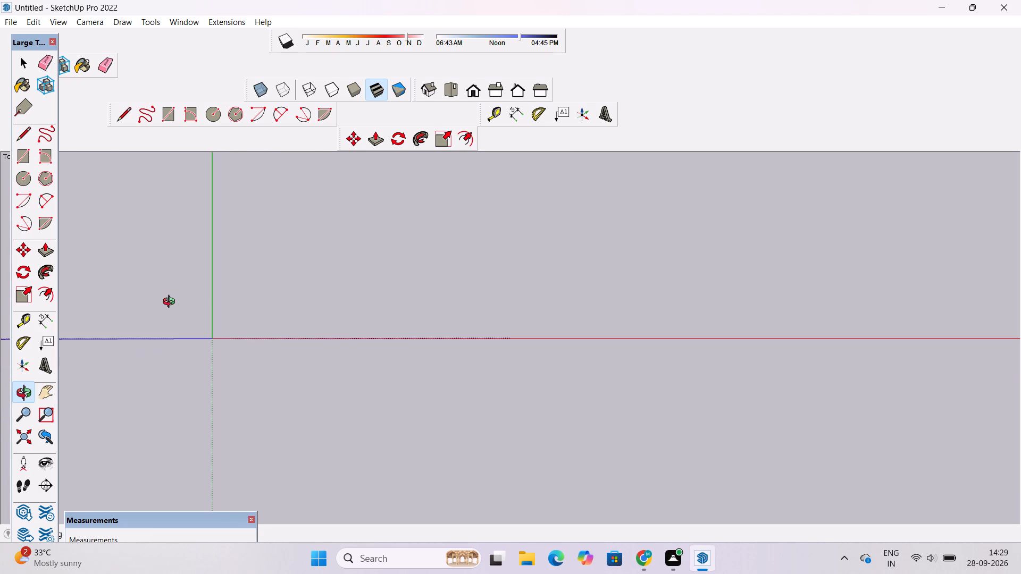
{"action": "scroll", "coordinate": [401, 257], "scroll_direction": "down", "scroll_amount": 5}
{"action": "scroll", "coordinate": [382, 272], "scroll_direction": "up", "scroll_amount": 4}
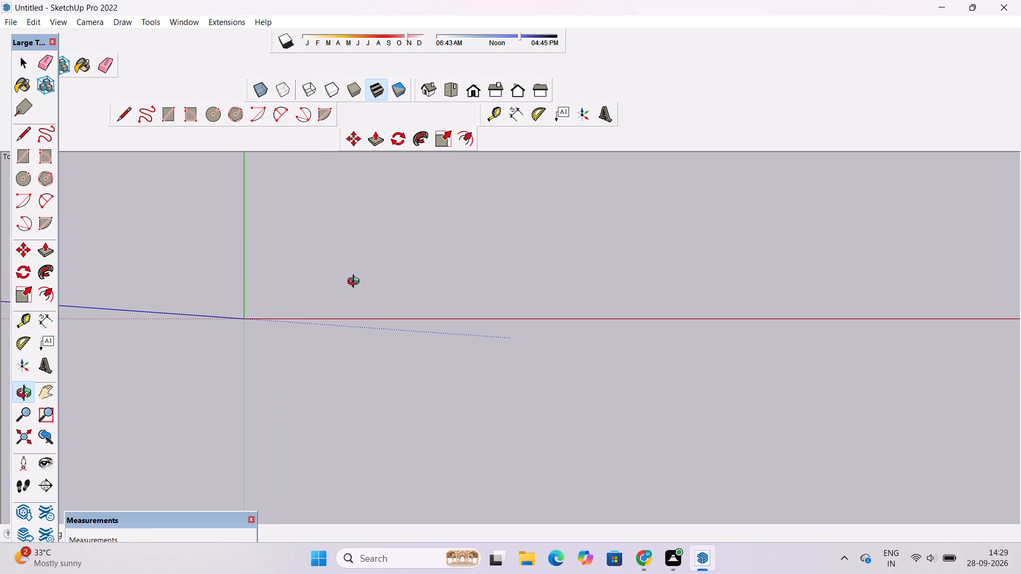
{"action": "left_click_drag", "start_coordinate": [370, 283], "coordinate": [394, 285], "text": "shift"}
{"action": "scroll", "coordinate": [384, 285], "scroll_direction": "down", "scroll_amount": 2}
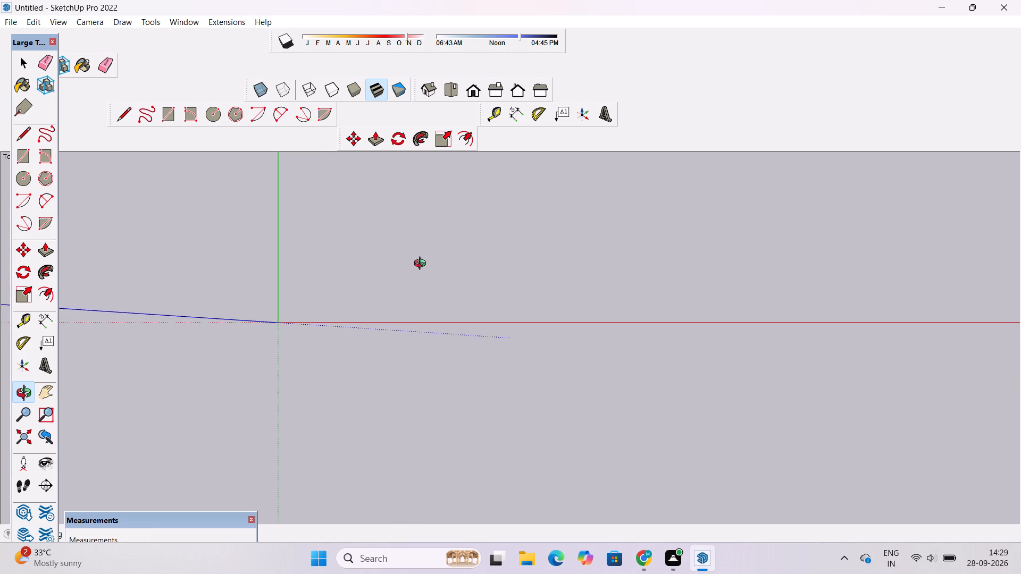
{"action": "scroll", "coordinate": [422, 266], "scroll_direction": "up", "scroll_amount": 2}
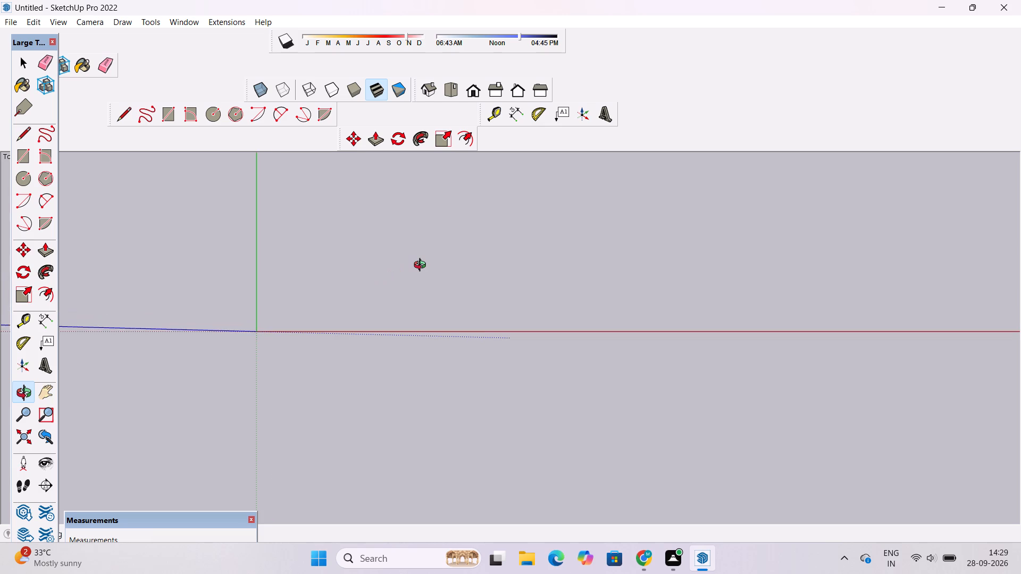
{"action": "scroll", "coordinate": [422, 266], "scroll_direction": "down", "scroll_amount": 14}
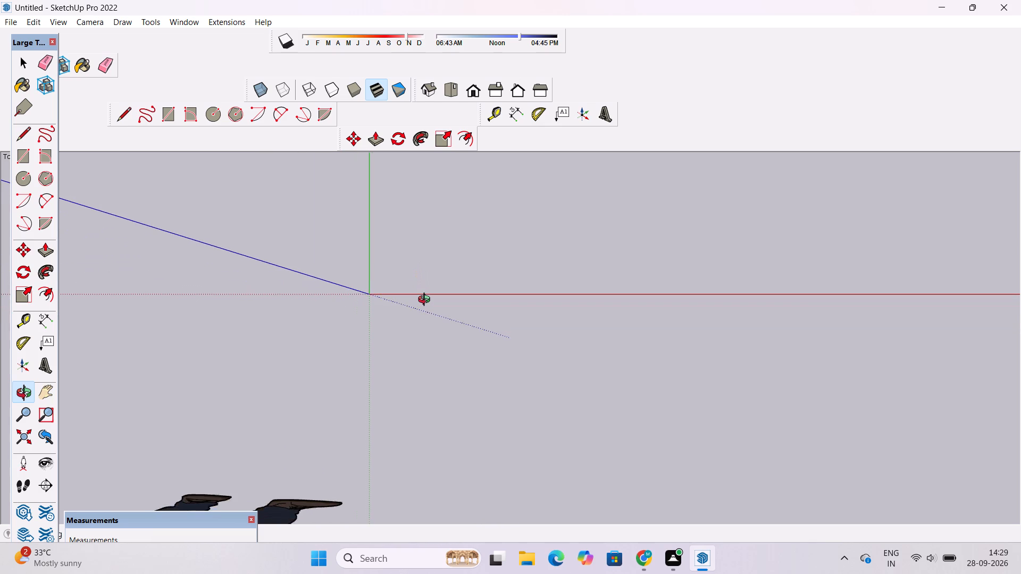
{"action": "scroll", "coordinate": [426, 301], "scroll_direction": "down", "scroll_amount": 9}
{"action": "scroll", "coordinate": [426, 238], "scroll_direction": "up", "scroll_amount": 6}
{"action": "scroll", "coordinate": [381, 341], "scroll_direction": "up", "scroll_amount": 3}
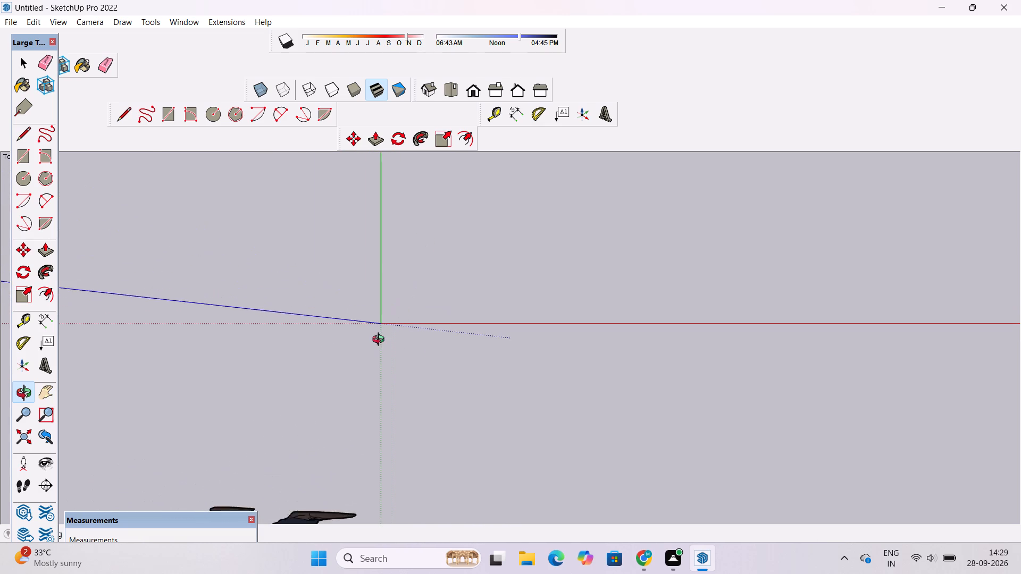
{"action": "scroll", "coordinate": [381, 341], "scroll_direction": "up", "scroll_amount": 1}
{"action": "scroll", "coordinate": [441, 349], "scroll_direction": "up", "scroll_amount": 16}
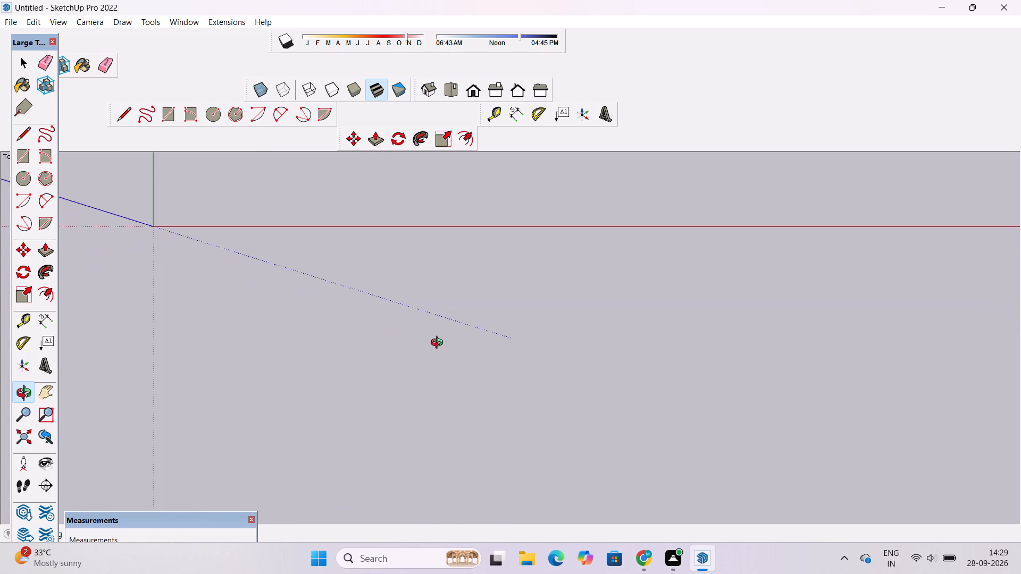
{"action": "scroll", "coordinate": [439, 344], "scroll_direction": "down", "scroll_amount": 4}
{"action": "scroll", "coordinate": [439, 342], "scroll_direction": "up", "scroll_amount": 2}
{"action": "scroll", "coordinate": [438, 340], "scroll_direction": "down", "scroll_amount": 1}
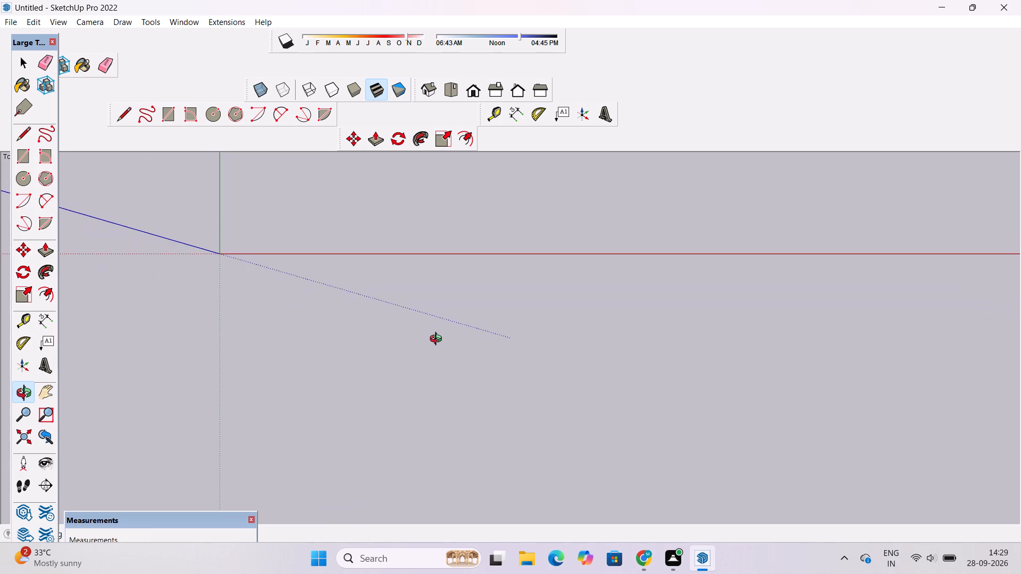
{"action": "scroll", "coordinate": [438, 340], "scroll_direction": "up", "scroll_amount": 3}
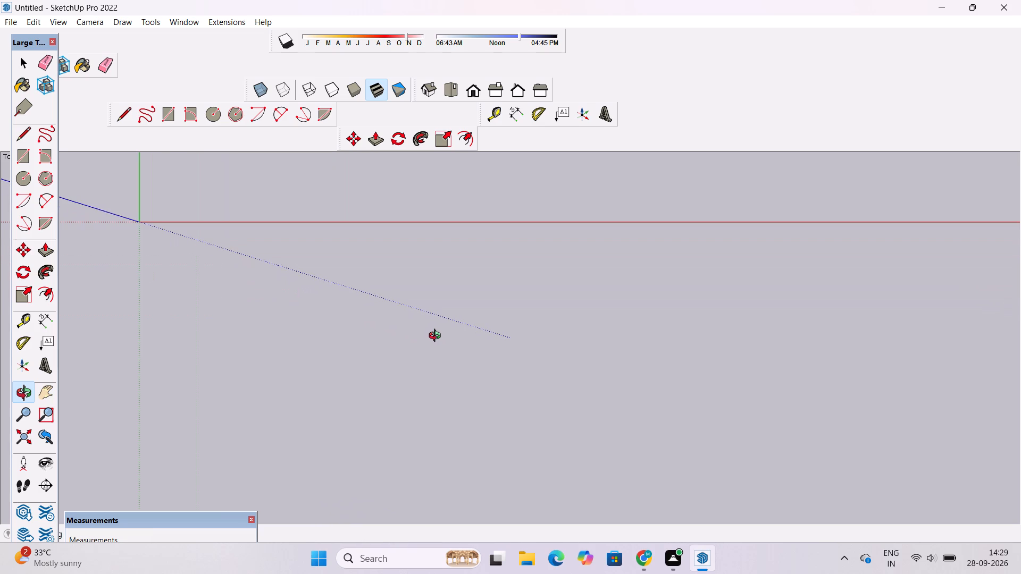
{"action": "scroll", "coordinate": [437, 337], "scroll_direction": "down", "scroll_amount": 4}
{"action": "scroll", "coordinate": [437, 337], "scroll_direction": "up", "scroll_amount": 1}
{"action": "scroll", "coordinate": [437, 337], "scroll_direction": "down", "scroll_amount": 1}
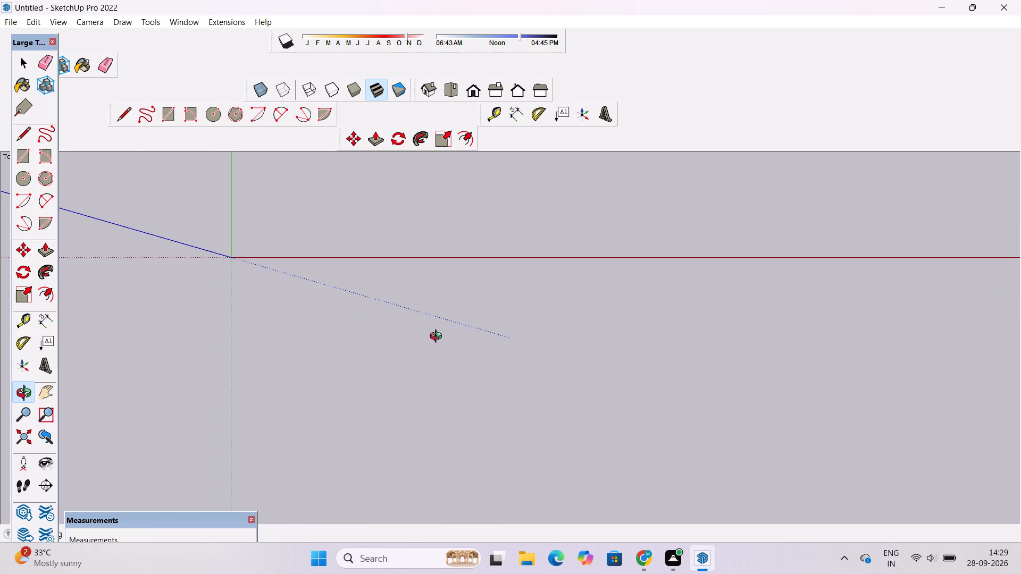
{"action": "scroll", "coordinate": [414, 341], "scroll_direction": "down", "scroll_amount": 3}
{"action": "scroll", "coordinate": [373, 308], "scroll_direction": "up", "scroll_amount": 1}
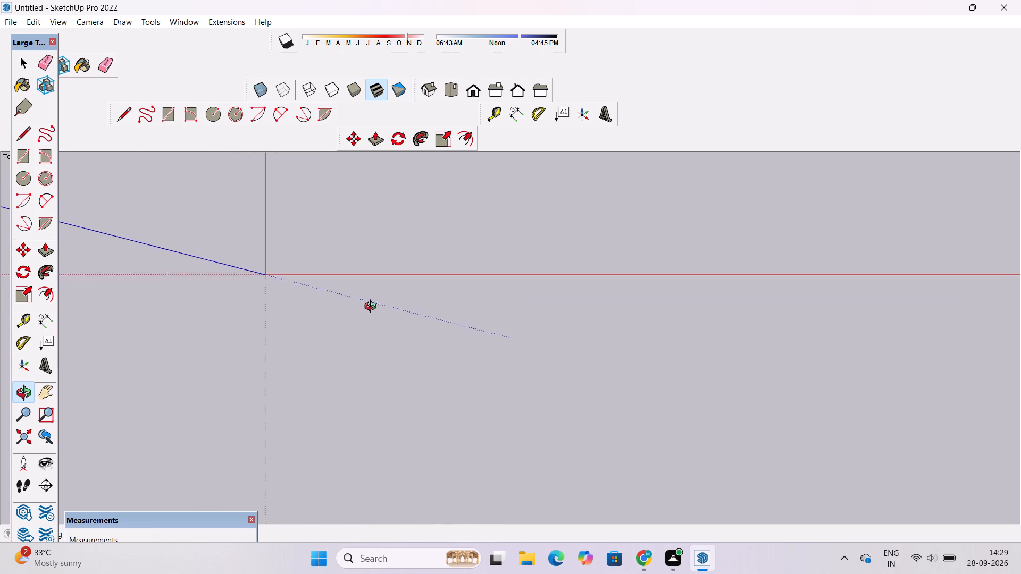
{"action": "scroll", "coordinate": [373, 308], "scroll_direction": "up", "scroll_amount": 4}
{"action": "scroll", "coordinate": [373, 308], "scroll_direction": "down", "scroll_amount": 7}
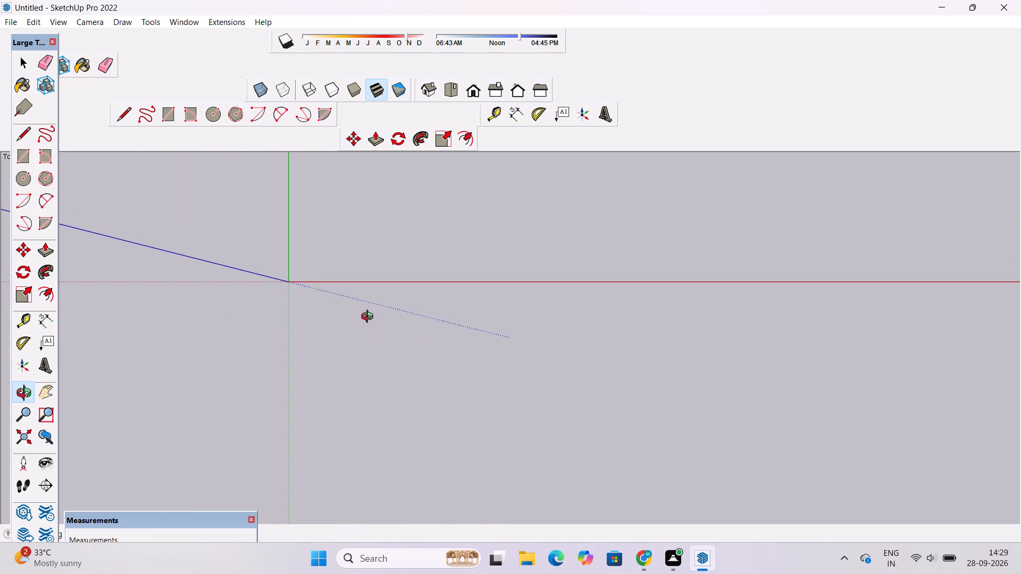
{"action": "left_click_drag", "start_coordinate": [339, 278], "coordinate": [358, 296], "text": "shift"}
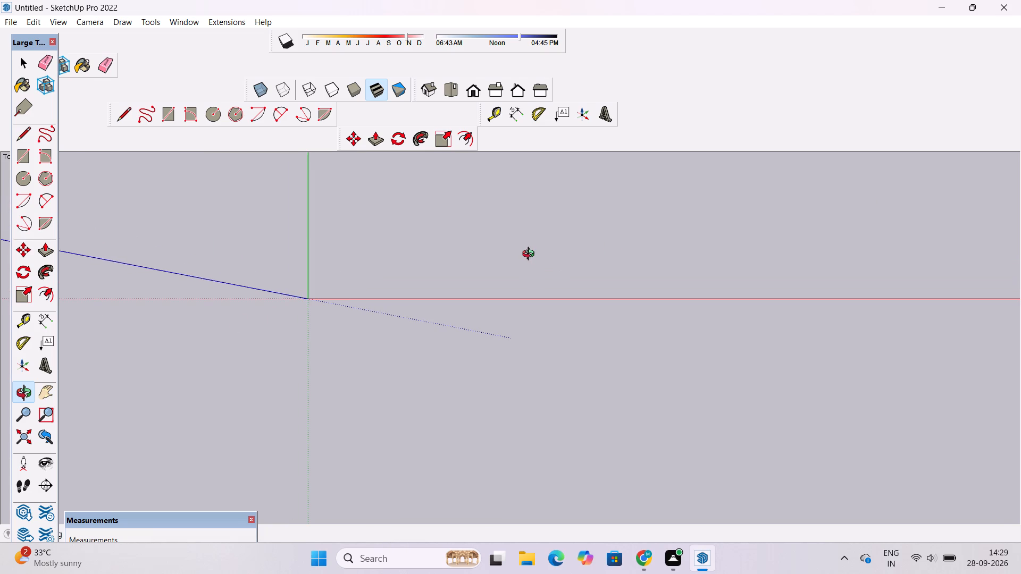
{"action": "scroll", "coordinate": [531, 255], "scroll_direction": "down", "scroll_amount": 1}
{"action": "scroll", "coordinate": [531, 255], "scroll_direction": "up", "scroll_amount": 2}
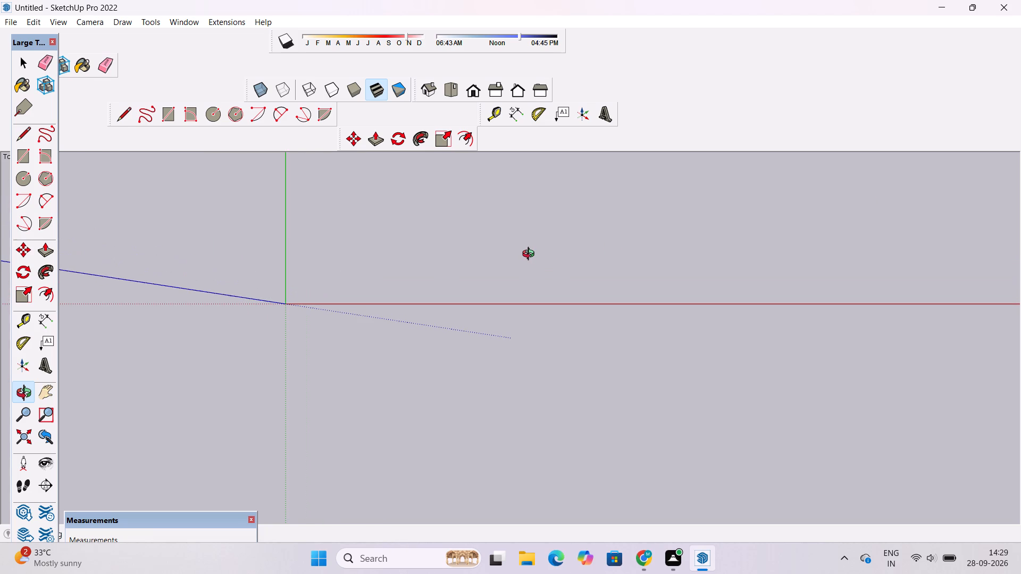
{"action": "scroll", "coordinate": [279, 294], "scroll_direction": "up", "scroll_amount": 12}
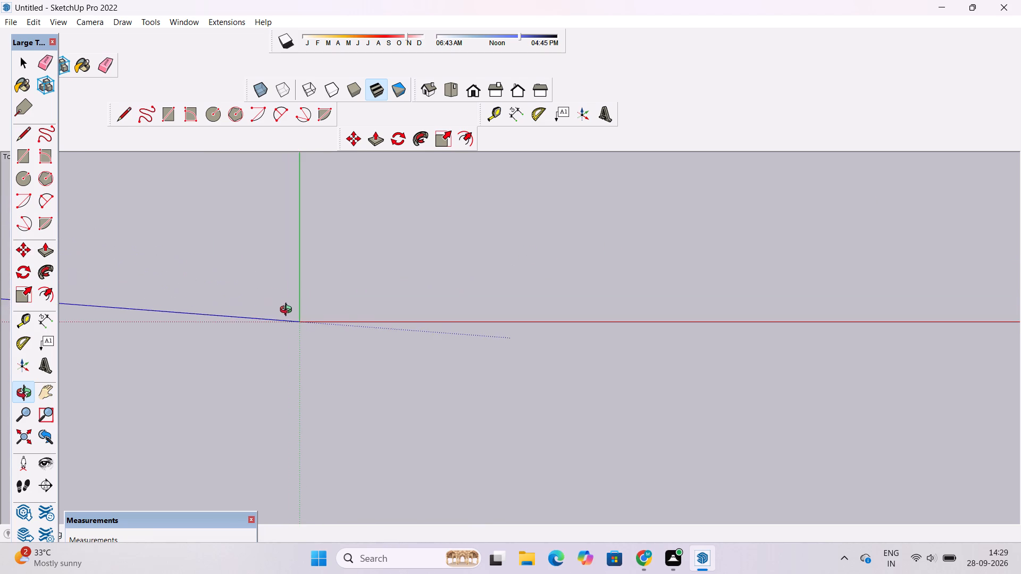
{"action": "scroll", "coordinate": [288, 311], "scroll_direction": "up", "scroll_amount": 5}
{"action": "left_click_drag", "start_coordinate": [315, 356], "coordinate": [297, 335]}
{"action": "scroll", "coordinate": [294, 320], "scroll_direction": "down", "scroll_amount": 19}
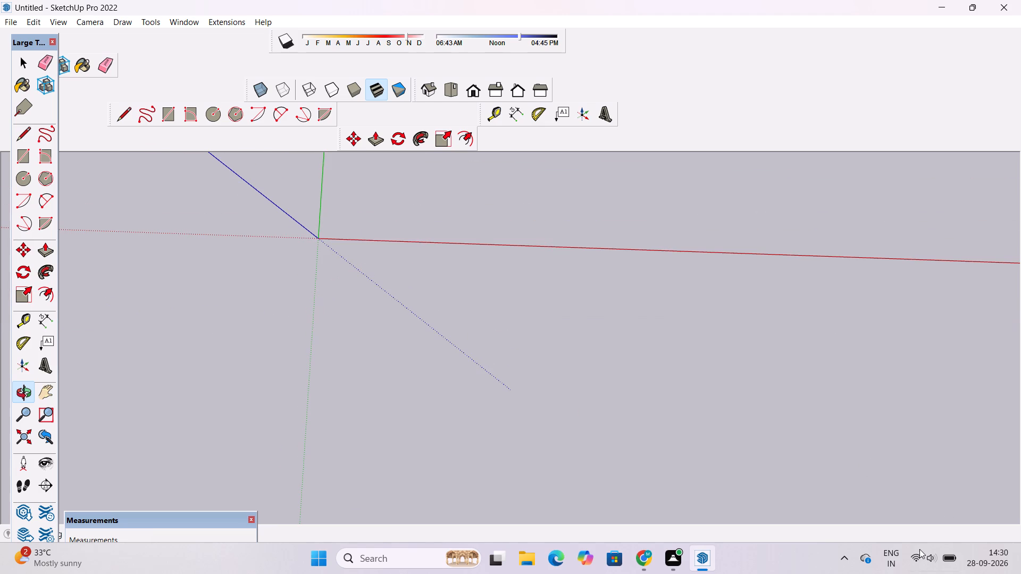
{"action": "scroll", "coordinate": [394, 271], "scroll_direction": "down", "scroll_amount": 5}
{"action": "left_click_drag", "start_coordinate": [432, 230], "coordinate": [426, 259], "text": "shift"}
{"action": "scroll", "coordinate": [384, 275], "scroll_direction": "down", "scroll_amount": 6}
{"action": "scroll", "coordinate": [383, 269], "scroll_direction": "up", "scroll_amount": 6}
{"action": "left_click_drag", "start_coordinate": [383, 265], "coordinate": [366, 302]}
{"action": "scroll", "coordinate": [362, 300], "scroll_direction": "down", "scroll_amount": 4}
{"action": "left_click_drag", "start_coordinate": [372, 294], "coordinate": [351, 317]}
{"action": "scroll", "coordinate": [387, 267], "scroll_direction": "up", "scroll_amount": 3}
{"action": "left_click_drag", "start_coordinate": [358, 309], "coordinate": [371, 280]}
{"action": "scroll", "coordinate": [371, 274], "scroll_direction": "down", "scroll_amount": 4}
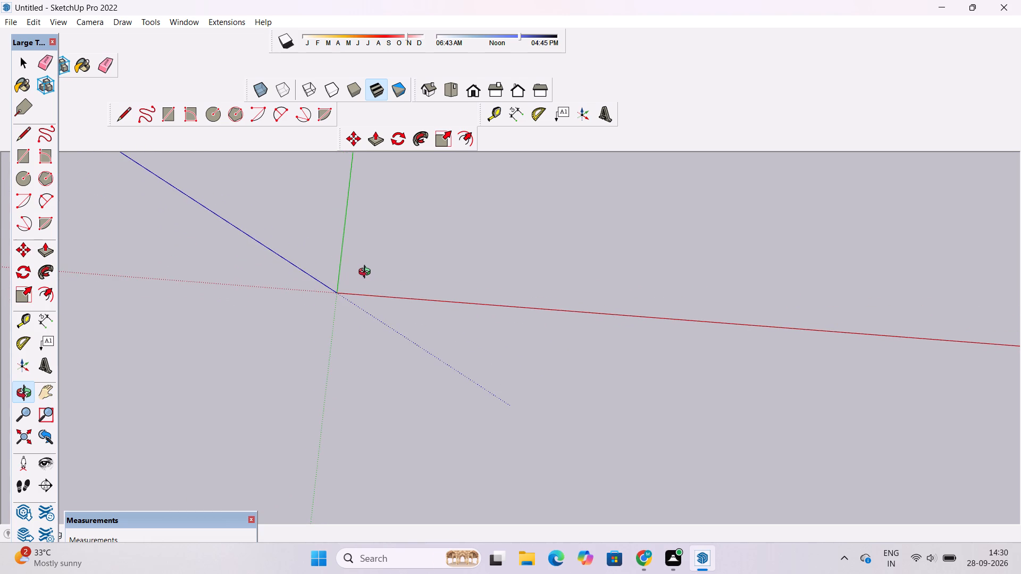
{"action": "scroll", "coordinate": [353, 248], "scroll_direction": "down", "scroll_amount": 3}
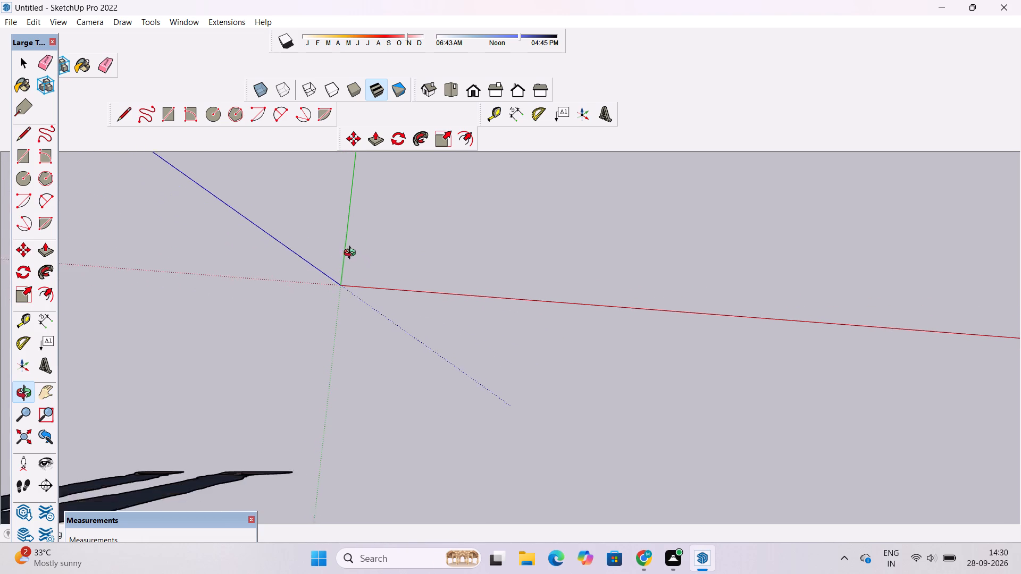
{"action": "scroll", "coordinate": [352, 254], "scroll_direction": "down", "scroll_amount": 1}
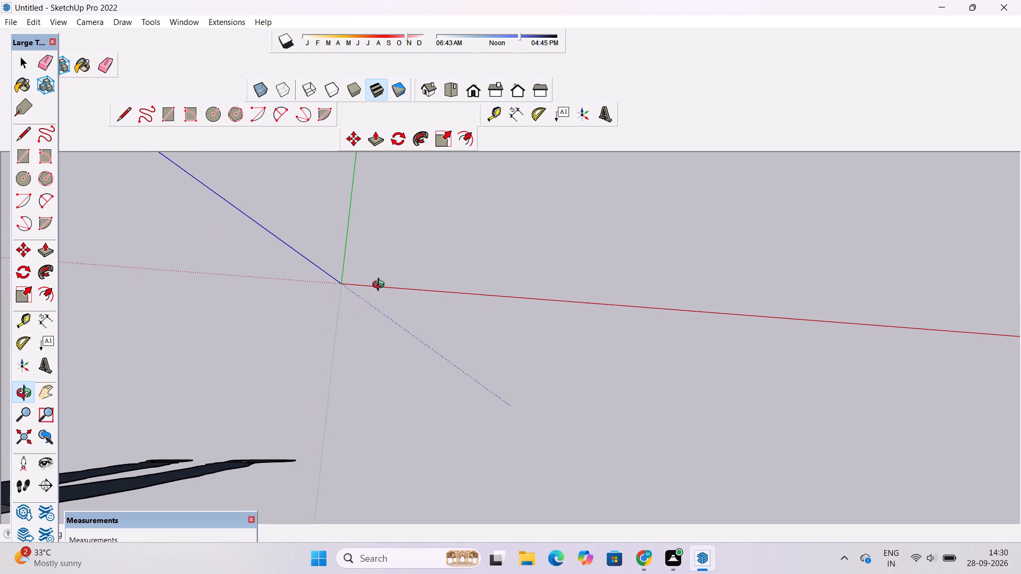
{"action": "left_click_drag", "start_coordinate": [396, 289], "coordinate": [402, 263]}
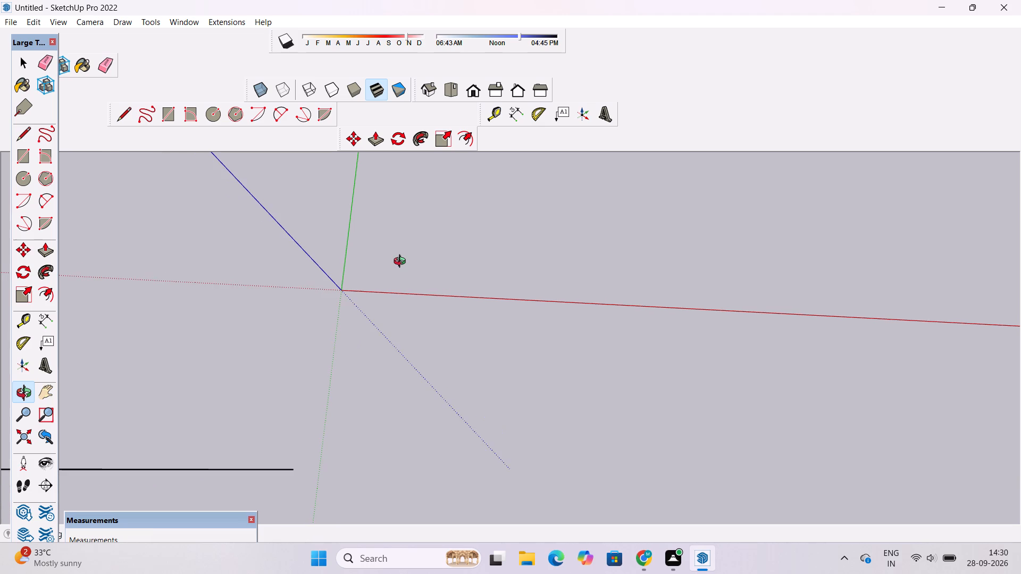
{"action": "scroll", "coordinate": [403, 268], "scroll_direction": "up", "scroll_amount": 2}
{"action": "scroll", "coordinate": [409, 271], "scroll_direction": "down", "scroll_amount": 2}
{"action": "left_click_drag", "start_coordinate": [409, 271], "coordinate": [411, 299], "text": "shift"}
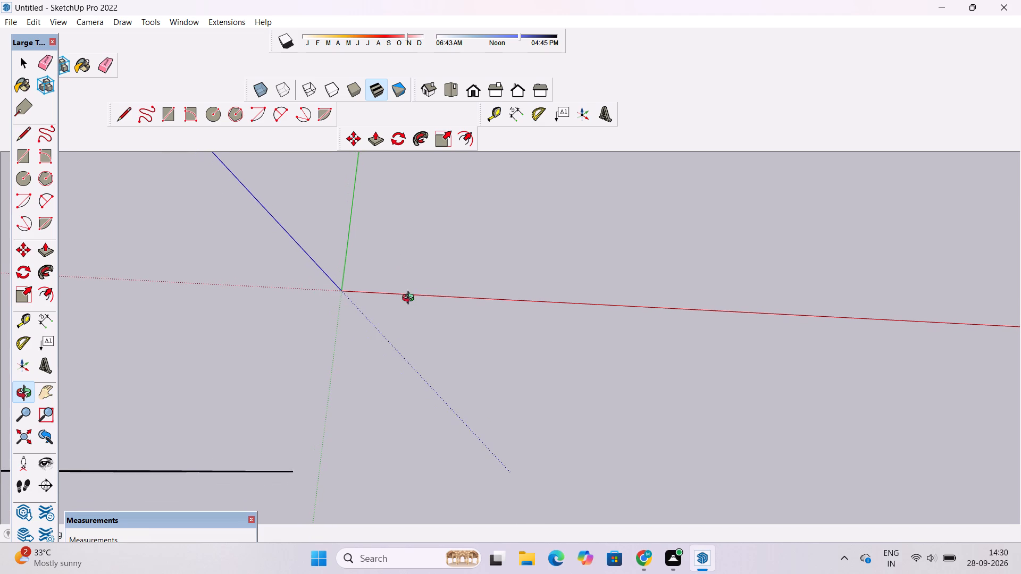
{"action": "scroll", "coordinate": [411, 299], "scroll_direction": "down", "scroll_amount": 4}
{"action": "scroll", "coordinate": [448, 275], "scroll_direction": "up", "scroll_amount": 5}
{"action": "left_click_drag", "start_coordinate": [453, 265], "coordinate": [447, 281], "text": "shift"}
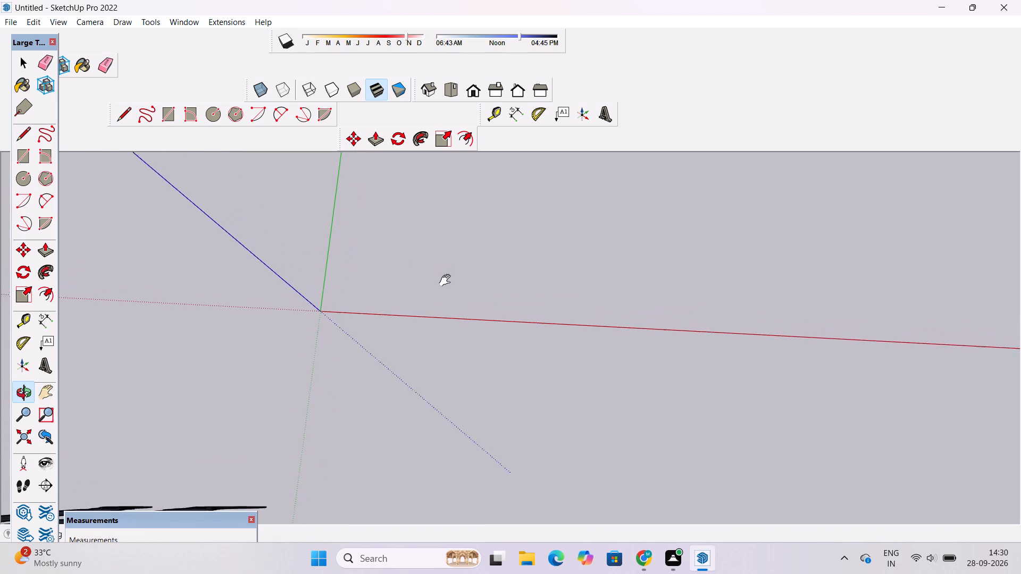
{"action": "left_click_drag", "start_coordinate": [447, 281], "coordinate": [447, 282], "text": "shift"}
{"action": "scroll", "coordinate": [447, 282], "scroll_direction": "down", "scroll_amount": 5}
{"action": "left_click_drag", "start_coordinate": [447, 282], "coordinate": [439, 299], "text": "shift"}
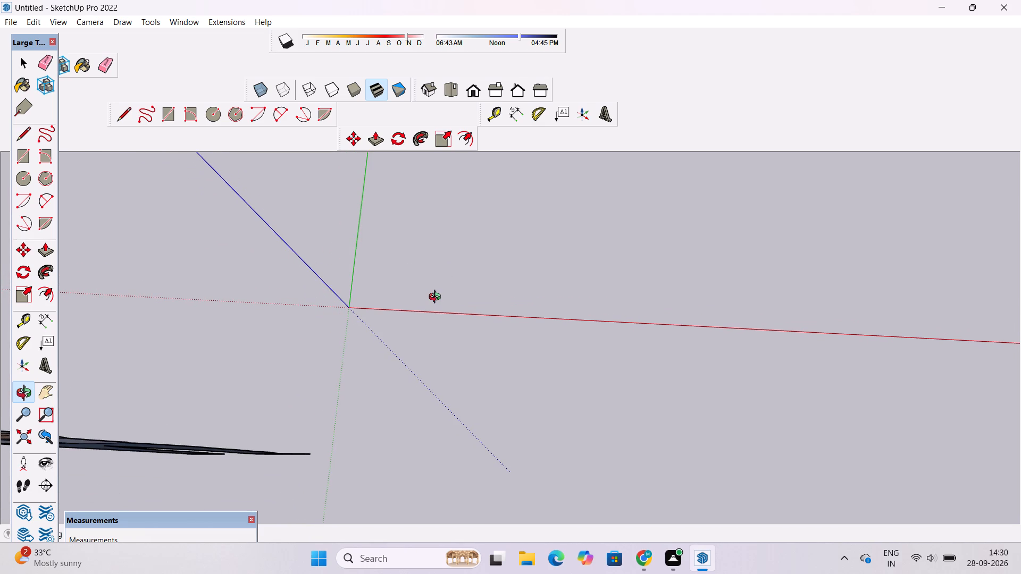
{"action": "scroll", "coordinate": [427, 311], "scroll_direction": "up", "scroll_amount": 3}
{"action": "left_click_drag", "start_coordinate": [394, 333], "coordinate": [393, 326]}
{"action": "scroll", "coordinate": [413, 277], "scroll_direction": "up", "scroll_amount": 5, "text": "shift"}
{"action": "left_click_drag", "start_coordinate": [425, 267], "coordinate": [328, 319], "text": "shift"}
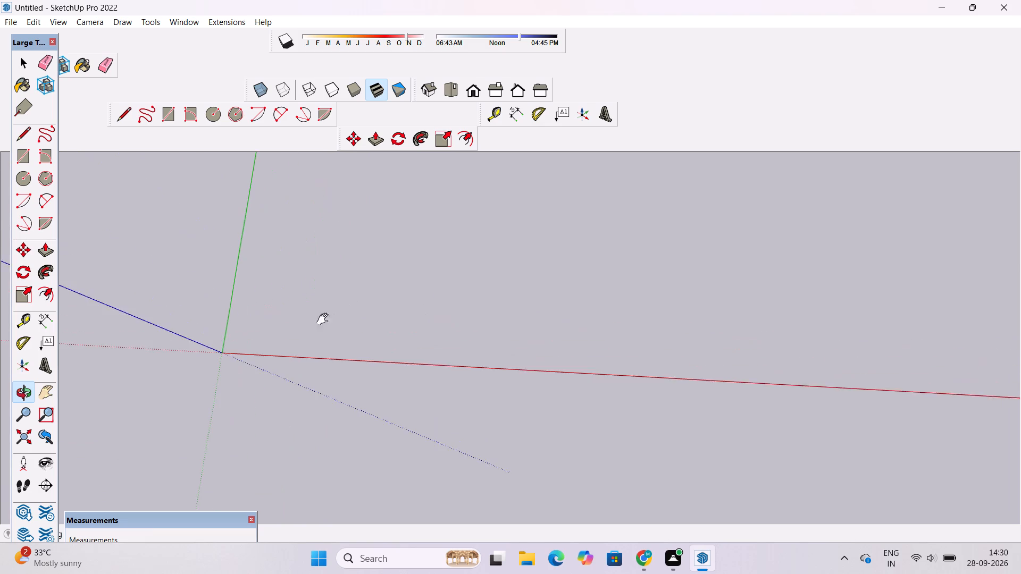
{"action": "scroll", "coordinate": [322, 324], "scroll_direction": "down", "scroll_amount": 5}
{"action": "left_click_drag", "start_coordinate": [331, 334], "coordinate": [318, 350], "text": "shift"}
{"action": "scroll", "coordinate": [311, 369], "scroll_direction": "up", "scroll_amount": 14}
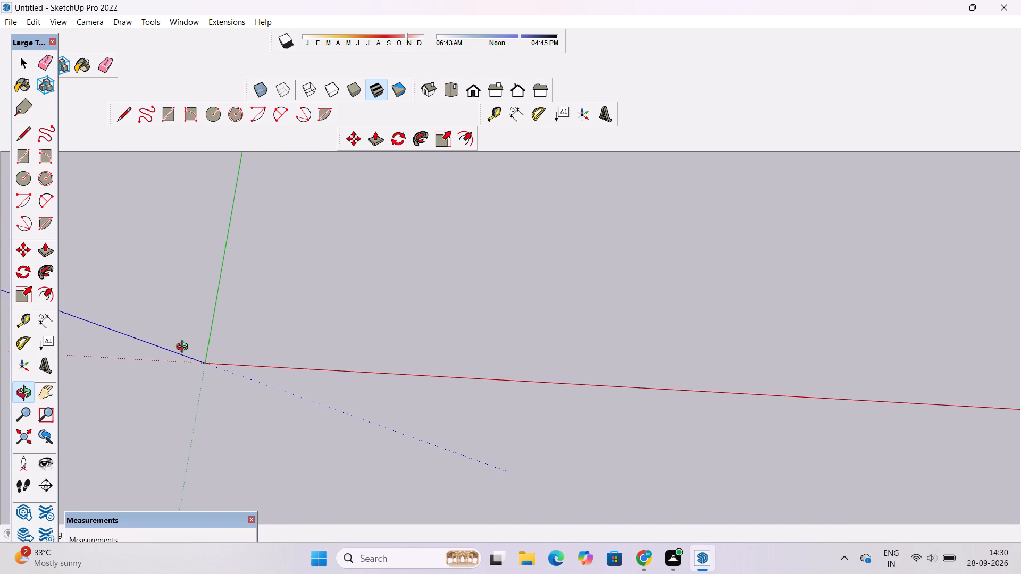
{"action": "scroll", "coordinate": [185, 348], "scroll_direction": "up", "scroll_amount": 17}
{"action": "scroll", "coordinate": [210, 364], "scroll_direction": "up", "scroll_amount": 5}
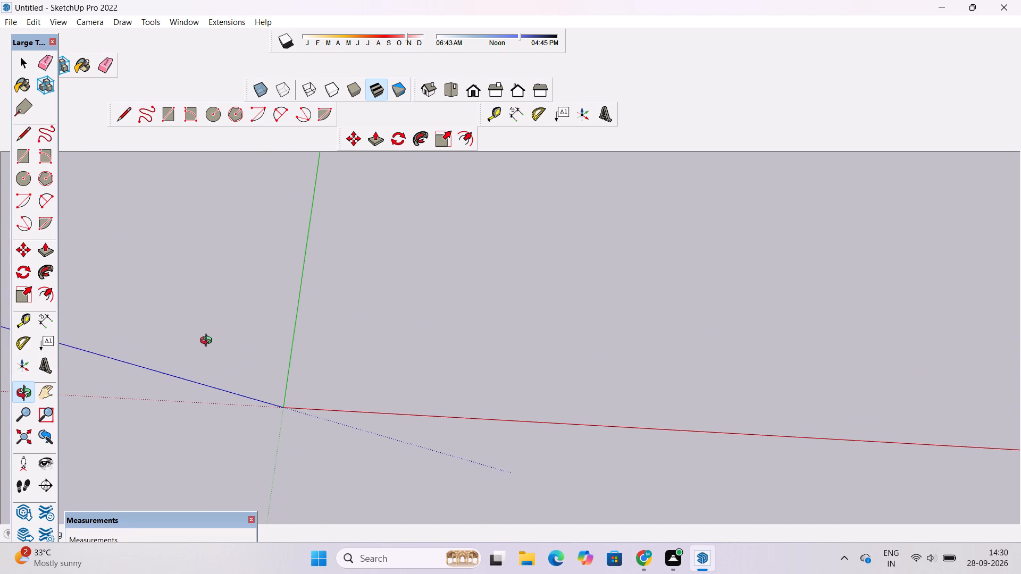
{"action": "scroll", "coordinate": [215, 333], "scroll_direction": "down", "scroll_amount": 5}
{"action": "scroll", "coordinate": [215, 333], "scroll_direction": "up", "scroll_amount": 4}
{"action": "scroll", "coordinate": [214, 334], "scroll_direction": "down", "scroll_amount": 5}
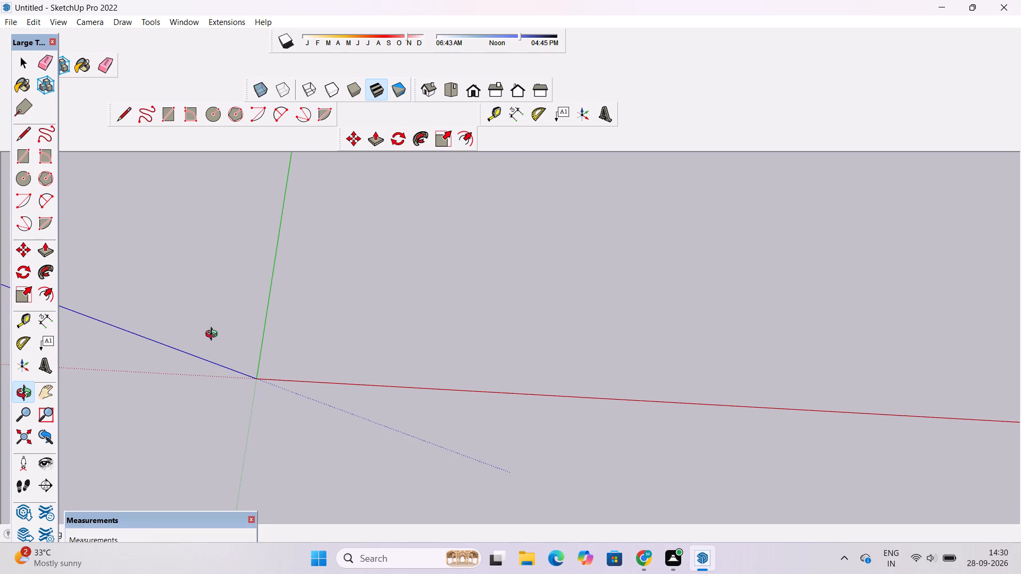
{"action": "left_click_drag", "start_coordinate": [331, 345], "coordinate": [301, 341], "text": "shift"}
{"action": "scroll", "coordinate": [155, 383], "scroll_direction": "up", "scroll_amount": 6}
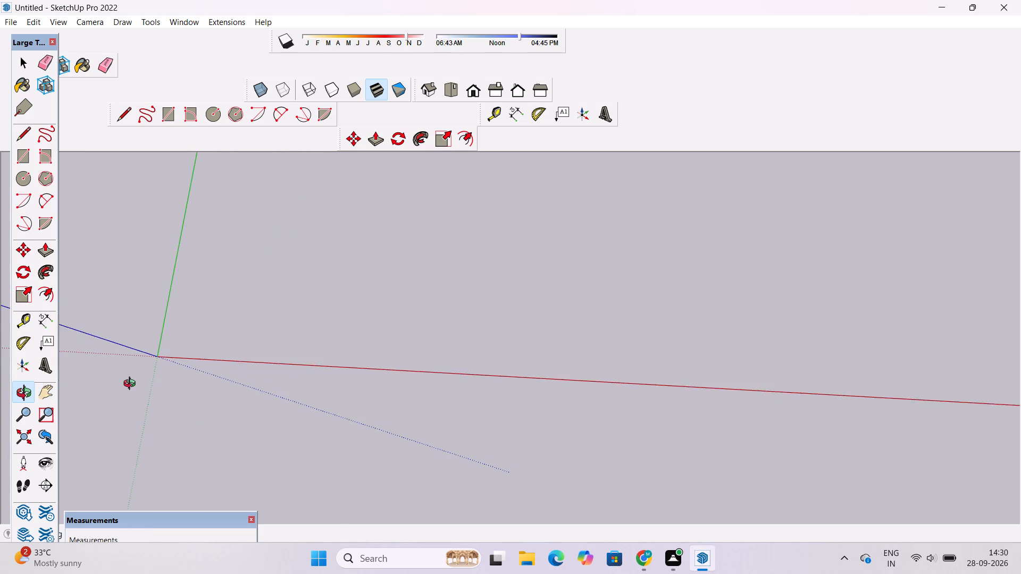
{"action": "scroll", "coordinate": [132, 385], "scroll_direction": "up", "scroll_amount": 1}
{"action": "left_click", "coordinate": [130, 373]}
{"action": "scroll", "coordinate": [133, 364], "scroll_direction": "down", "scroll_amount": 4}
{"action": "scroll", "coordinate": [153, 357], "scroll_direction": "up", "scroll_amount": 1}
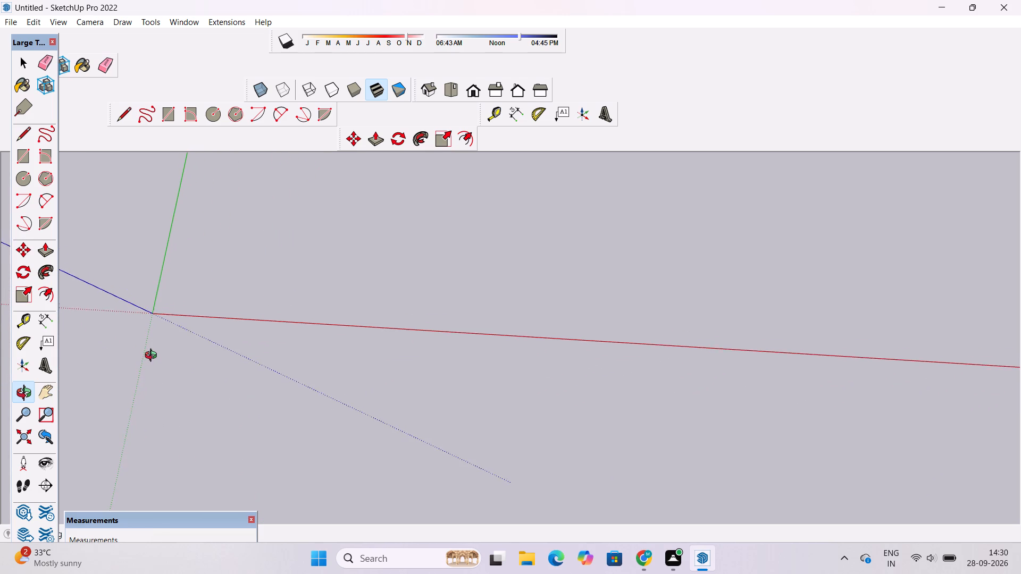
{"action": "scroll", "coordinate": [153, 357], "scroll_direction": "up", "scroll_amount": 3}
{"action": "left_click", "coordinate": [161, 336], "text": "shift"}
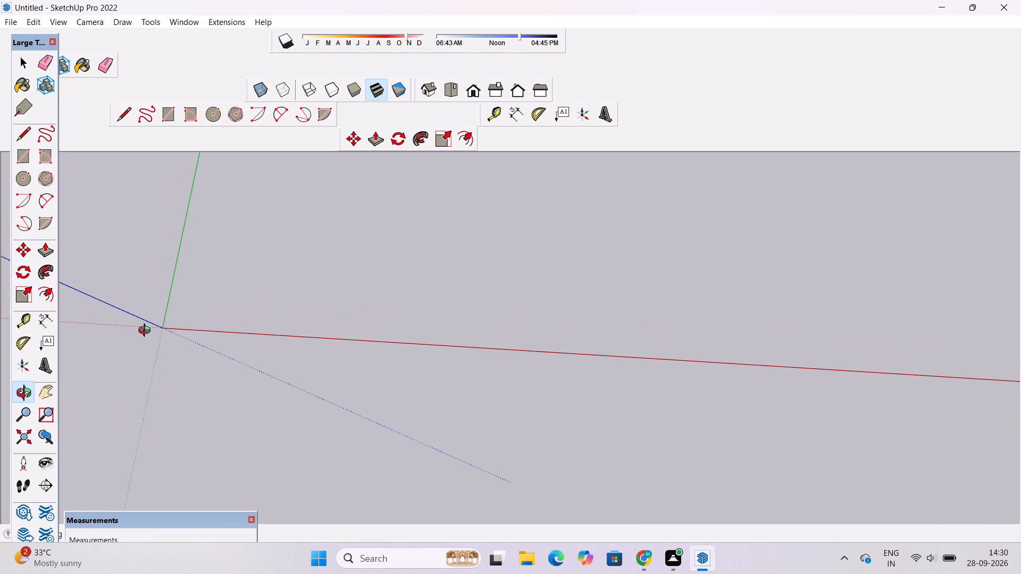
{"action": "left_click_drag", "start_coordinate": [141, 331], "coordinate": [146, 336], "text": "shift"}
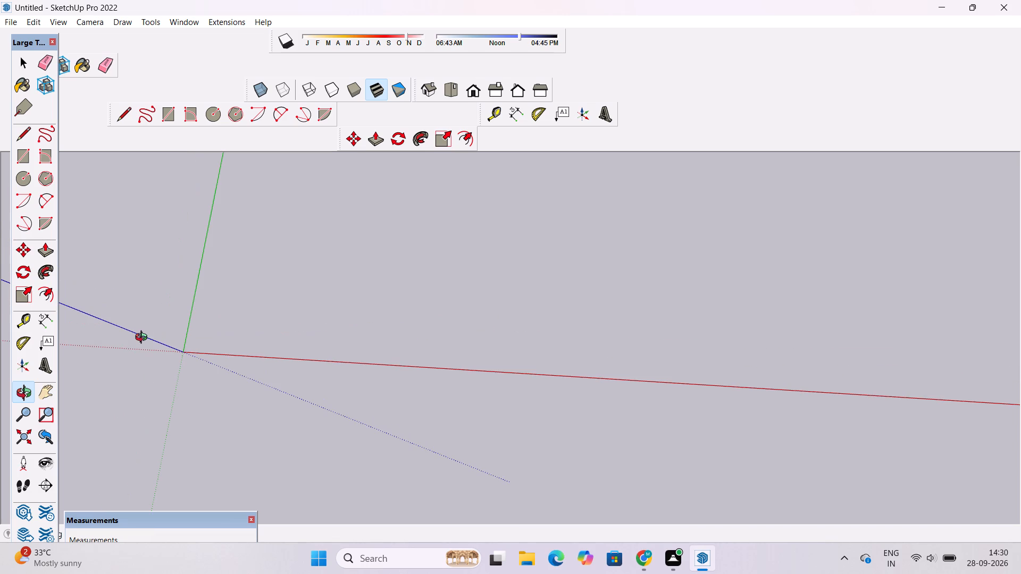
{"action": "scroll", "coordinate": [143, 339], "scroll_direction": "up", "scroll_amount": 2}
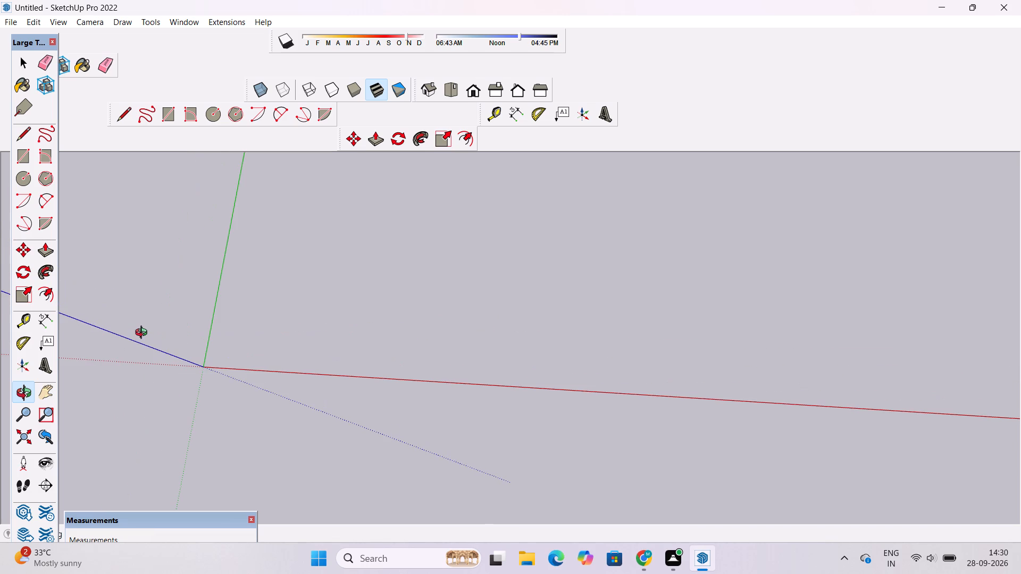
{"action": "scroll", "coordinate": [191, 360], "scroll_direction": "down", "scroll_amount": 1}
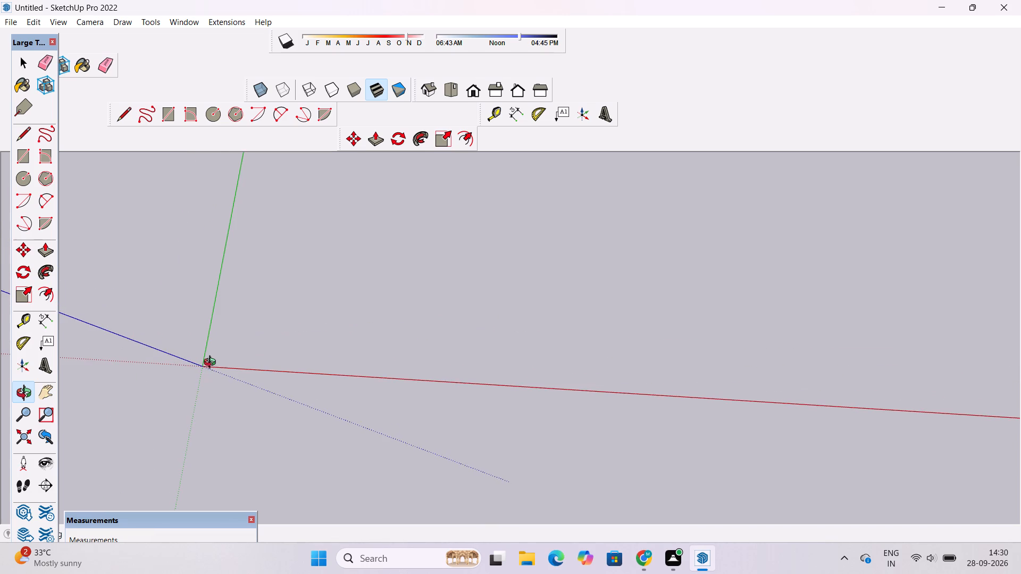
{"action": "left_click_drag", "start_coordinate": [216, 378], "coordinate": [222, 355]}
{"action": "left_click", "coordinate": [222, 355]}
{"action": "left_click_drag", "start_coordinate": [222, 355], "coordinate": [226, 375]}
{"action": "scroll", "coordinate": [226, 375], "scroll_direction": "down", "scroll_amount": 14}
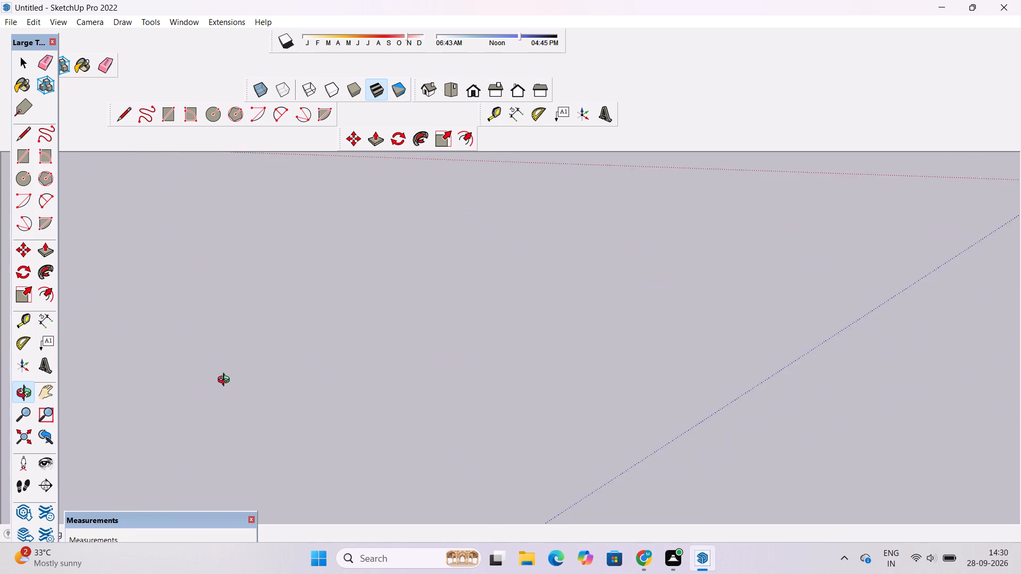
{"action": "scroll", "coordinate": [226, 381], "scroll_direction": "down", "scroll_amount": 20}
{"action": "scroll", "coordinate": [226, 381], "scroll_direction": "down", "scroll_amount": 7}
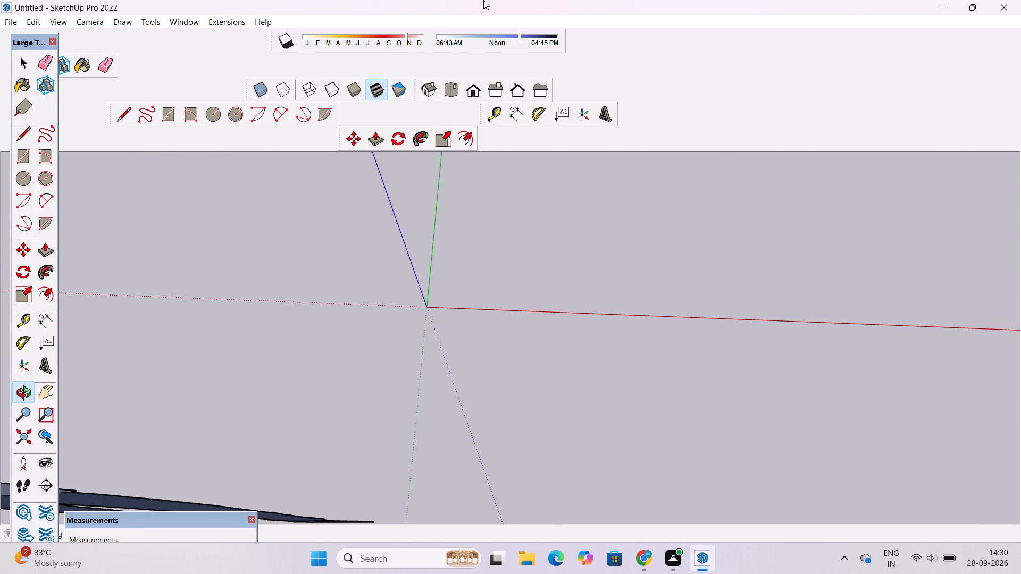
Reset the camera to the Top standard view, framed closely on the axes origin and the red axis.
{"action": "left_click", "coordinate": [451, 90]}
{"action": "scroll", "coordinate": [625, 260], "scroll_direction": "up", "scroll_amount": 5}
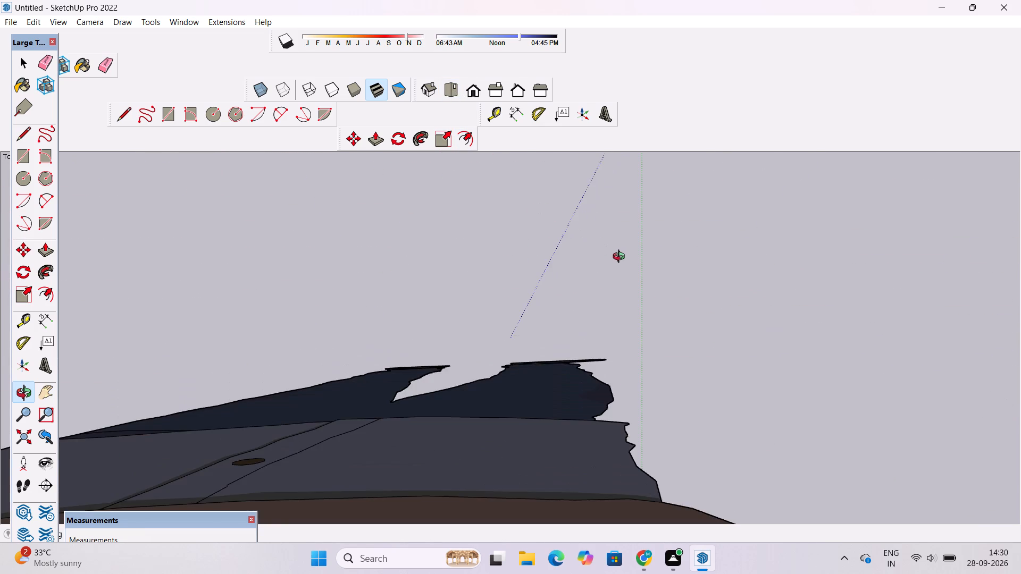
{"action": "scroll", "coordinate": [605, 258], "scroll_direction": "down", "scroll_amount": 15}
{"action": "left_click_drag", "start_coordinate": [599, 258], "coordinate": [478, 369], "text": "shift"}
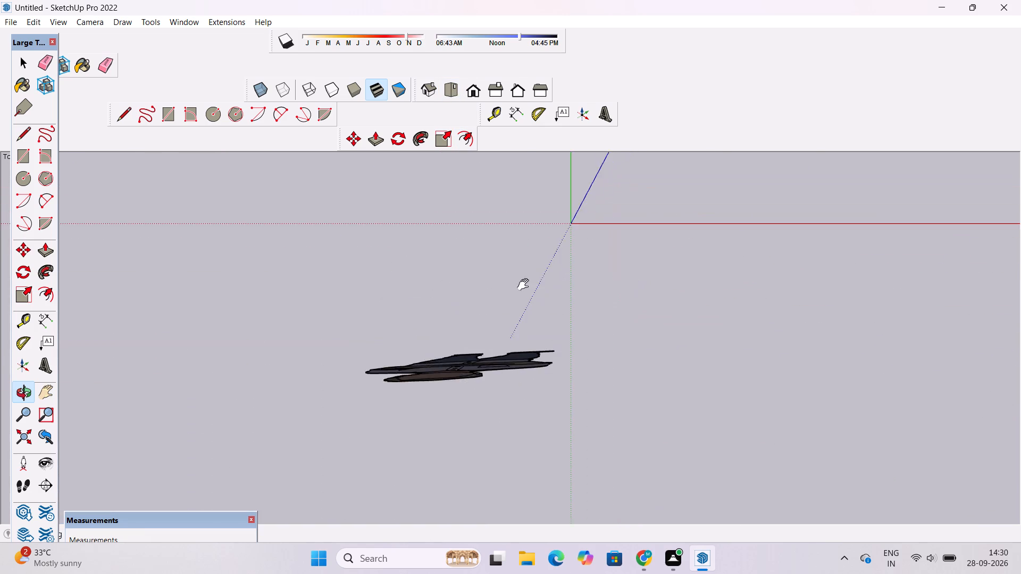
{"action": "scroll", "coordinate": [608, 214], "scroll_direction": "down", "scroll_amount": 6, "text": "shift"}
{"action": "left_click_drag", "start_coordinate": [647, 184], "coordinate": [410, 273], "text": "shift"}
{"action": "left_click_drag", "start_coordinate": [732, 139], "coordinate": [434, 279], "text": "shift"}
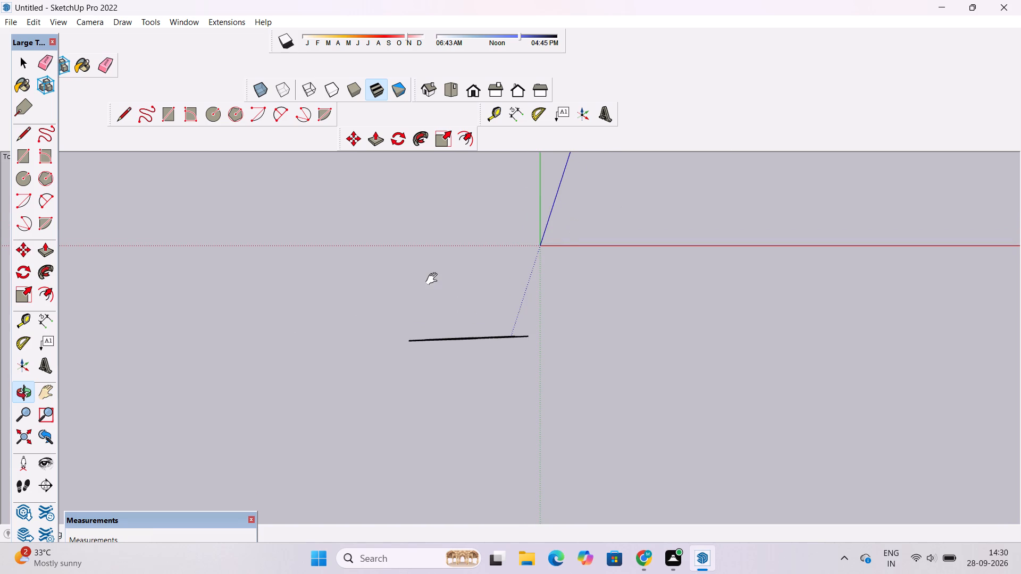
{"action": "left_click_drag", "start_coordinate": [434, 279], "coordinate": [432, 279], "text": "shift"}
{"action": "scroll", "coordinate": [701, 195], "scroll_direction": "up", "scroll_amount": 4}
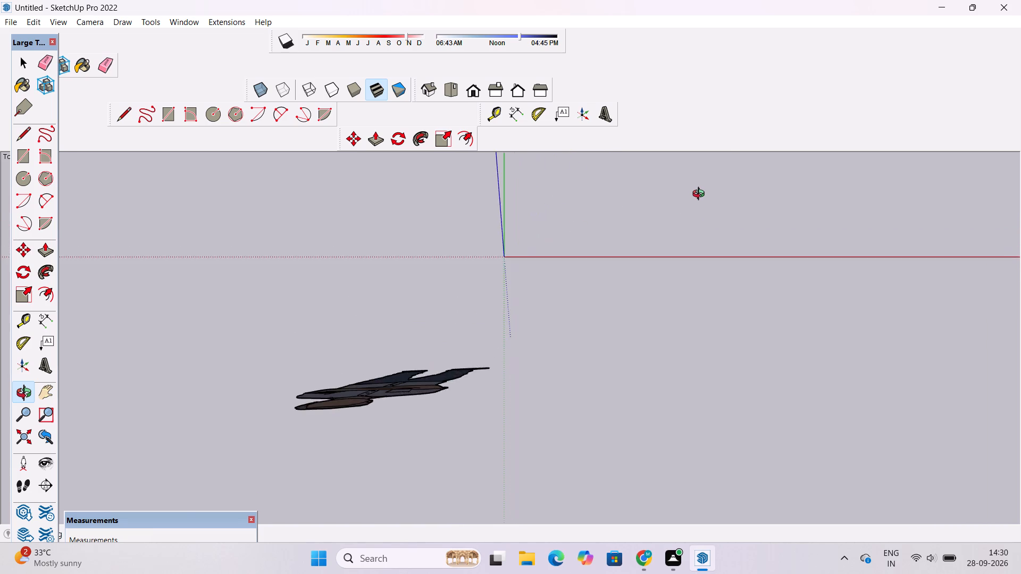
{"action": "scroll", "coordinate": [701, 195], "scroll_direction": "up", "scroll_amount": 4}
{"action": "left_click_drag", "start_coordinate": [749, 189], "coordinate": [450, 273], "text": "shift"}
{"action": "scroll", "coordinate": [316, 327], "scroll_direction": "up", "scroll_amount": 4}
{"action": "scroll", "coordinate": [316, 327], "scroll_direction": "down", "scroll_amount": 3}
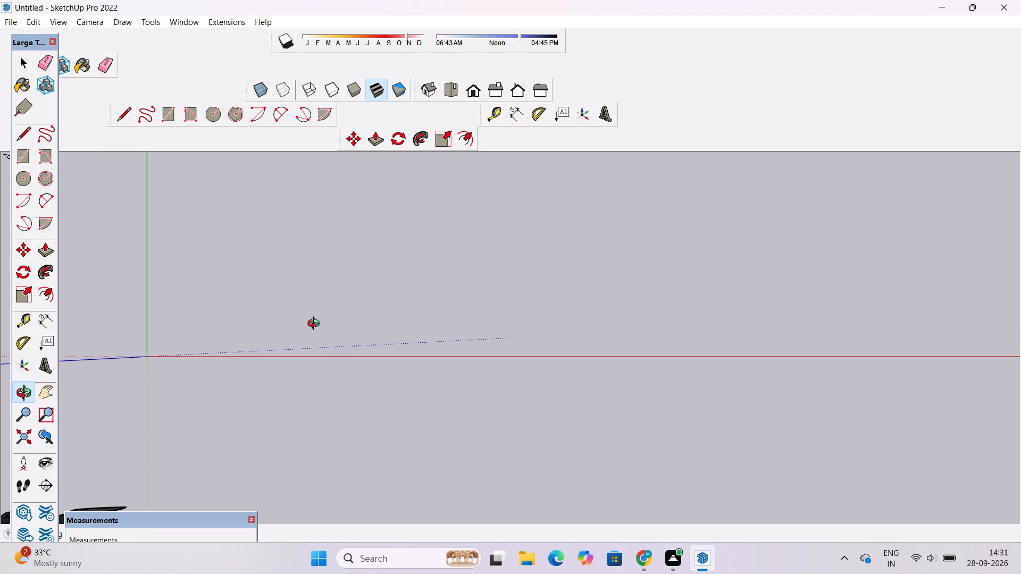
{"action": "scroll", "coordinate": [316, 325], "scroll_direction": "up", "scroll_amount": 4}
{"action": "scroll", "coordinate": [316, 325], "scroll_direction": "down", "scroll_amount": 5}
{"action": "scroll", "coordinate": [316, 325], "scroll_direction": "up", "scroll_amount": 5}
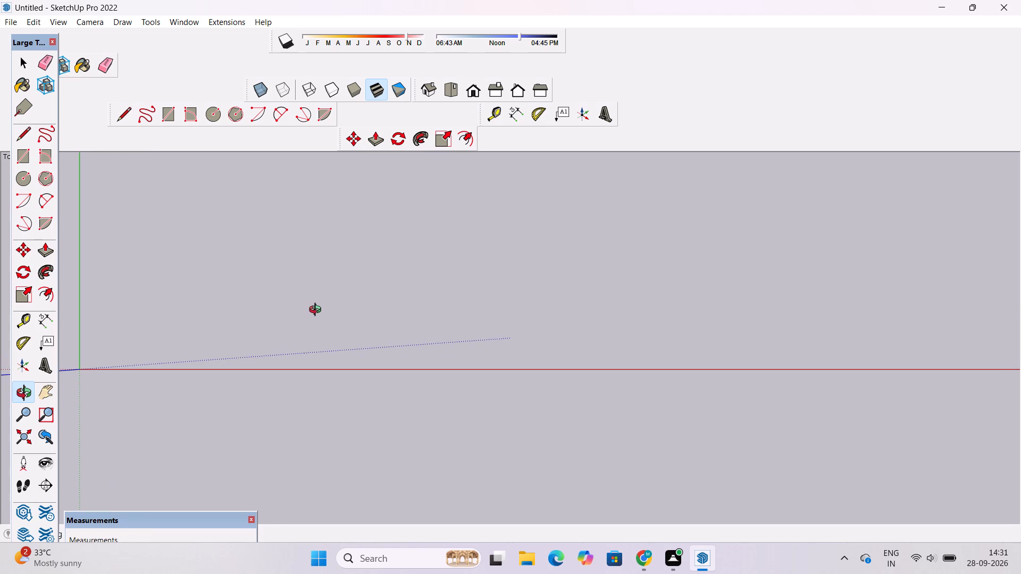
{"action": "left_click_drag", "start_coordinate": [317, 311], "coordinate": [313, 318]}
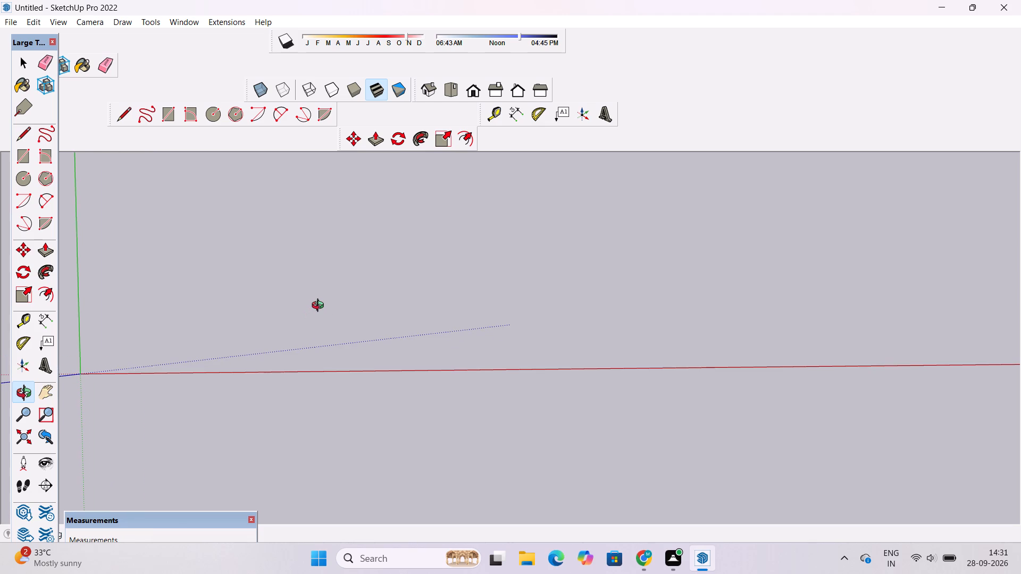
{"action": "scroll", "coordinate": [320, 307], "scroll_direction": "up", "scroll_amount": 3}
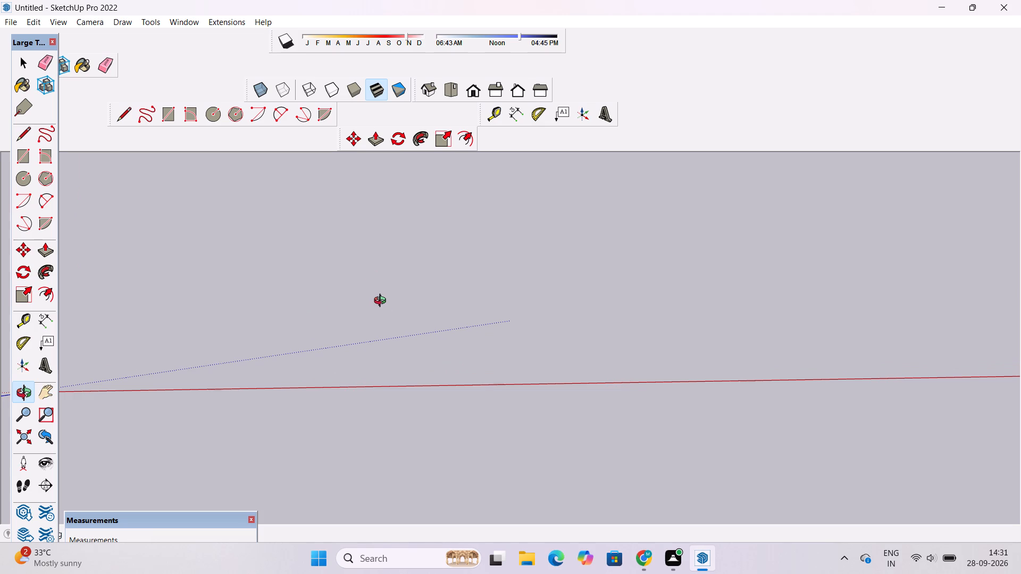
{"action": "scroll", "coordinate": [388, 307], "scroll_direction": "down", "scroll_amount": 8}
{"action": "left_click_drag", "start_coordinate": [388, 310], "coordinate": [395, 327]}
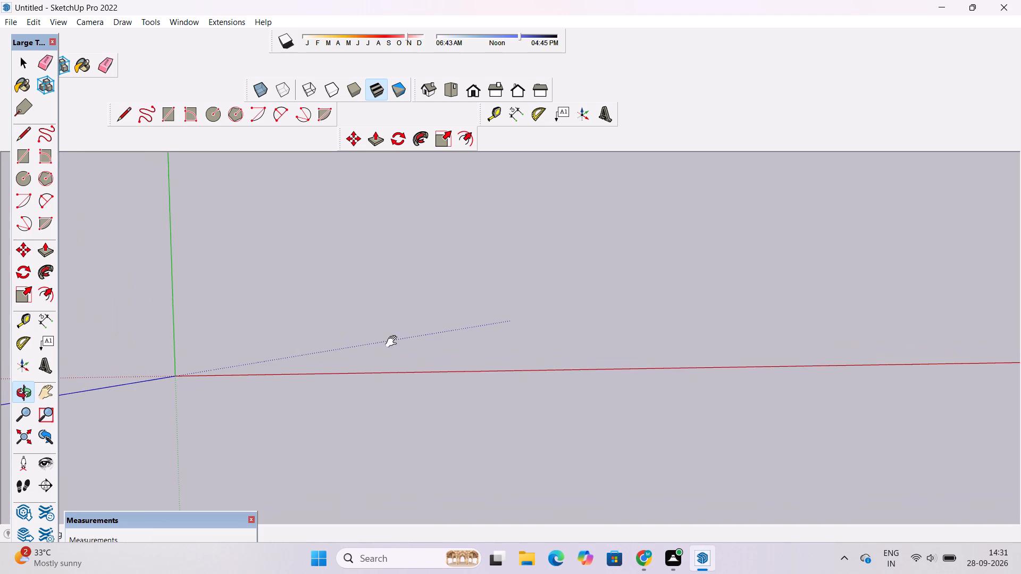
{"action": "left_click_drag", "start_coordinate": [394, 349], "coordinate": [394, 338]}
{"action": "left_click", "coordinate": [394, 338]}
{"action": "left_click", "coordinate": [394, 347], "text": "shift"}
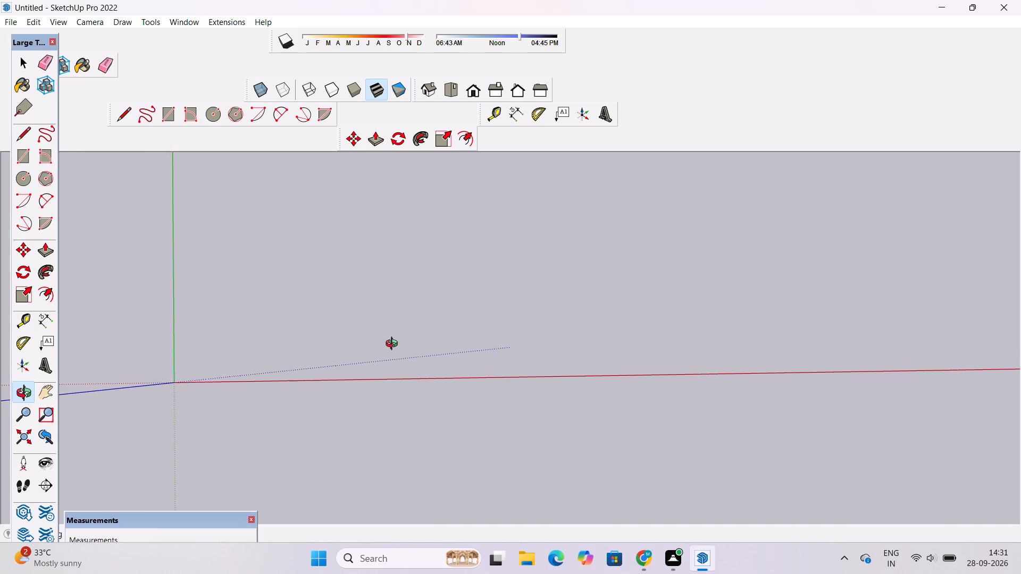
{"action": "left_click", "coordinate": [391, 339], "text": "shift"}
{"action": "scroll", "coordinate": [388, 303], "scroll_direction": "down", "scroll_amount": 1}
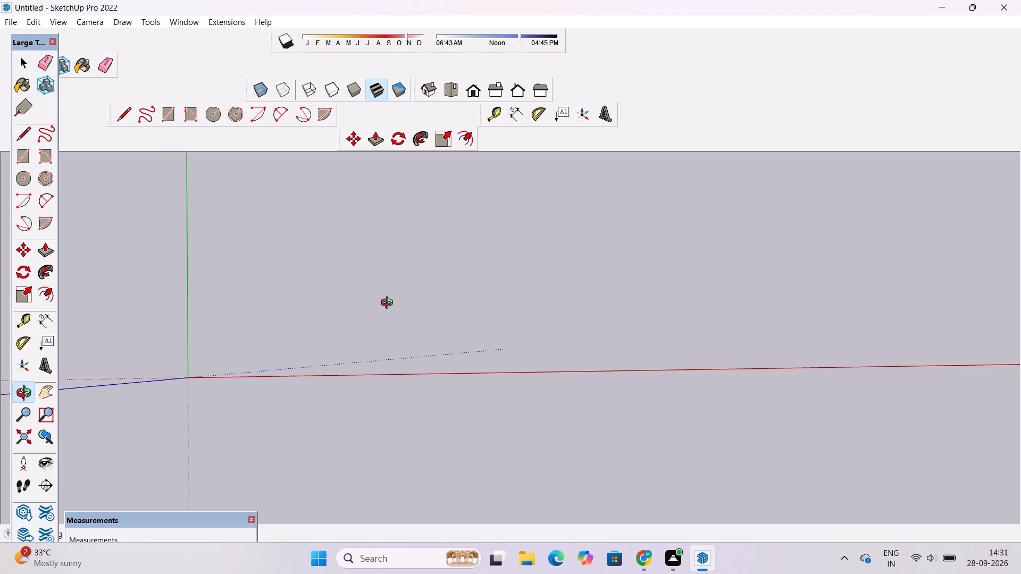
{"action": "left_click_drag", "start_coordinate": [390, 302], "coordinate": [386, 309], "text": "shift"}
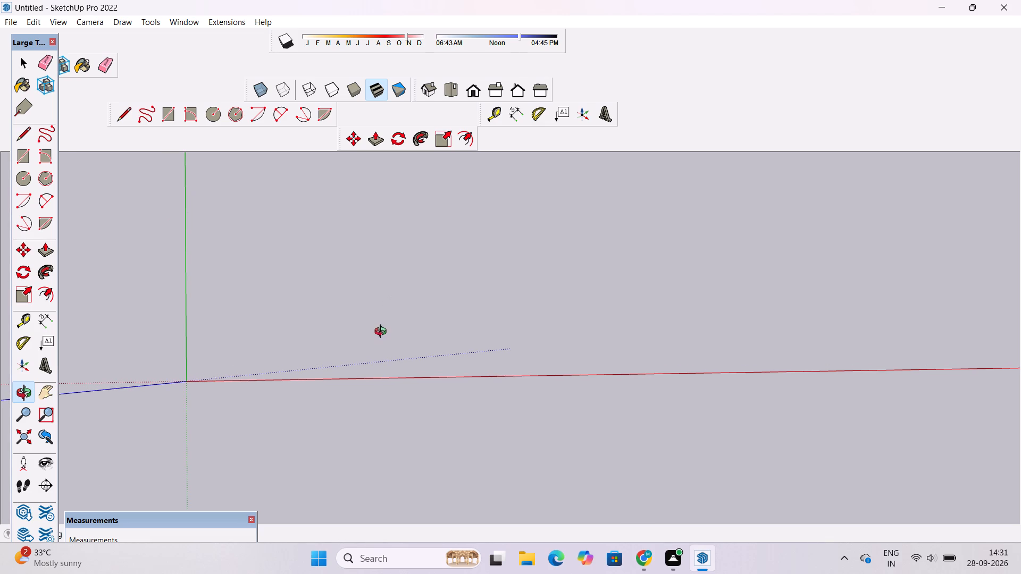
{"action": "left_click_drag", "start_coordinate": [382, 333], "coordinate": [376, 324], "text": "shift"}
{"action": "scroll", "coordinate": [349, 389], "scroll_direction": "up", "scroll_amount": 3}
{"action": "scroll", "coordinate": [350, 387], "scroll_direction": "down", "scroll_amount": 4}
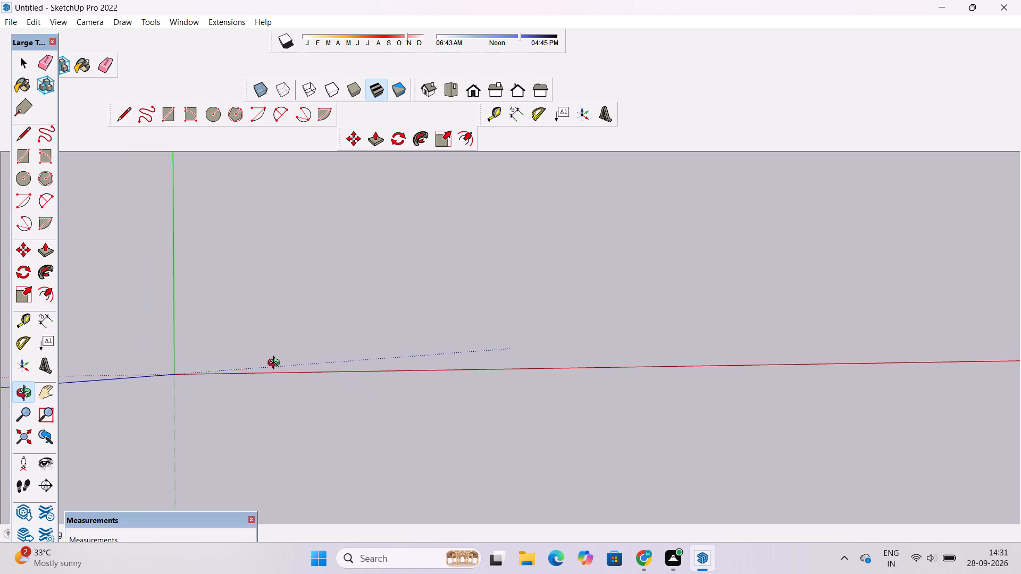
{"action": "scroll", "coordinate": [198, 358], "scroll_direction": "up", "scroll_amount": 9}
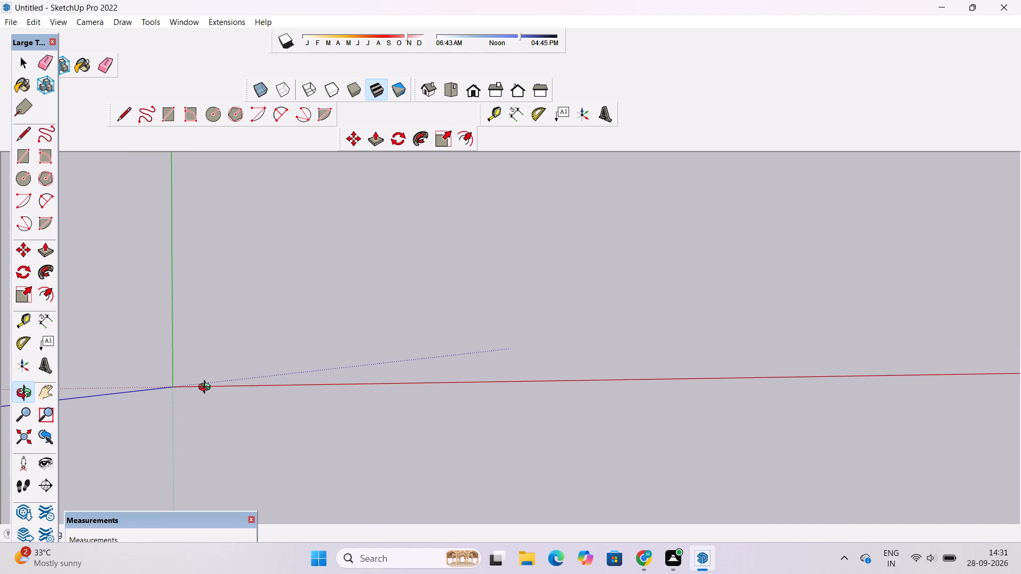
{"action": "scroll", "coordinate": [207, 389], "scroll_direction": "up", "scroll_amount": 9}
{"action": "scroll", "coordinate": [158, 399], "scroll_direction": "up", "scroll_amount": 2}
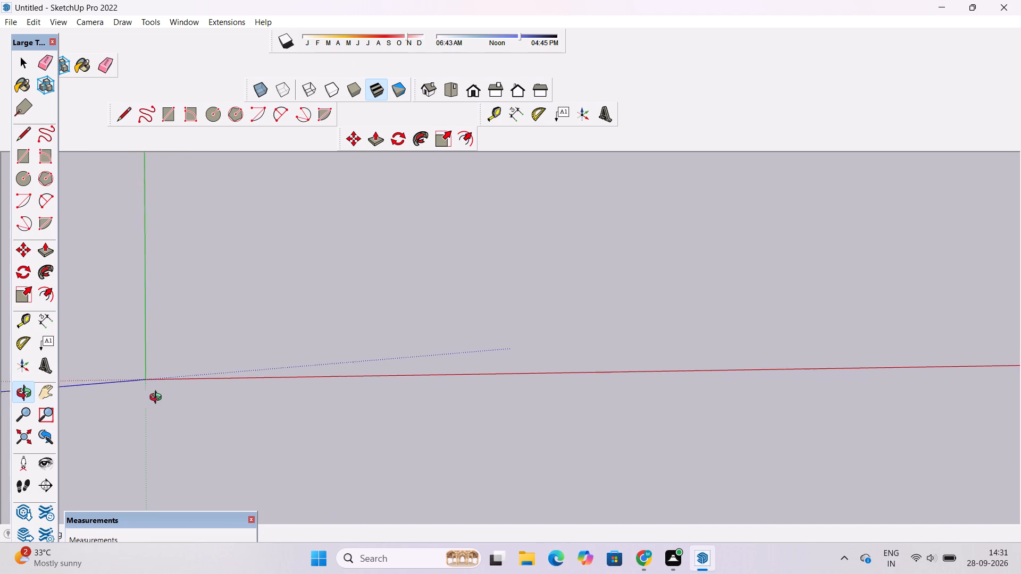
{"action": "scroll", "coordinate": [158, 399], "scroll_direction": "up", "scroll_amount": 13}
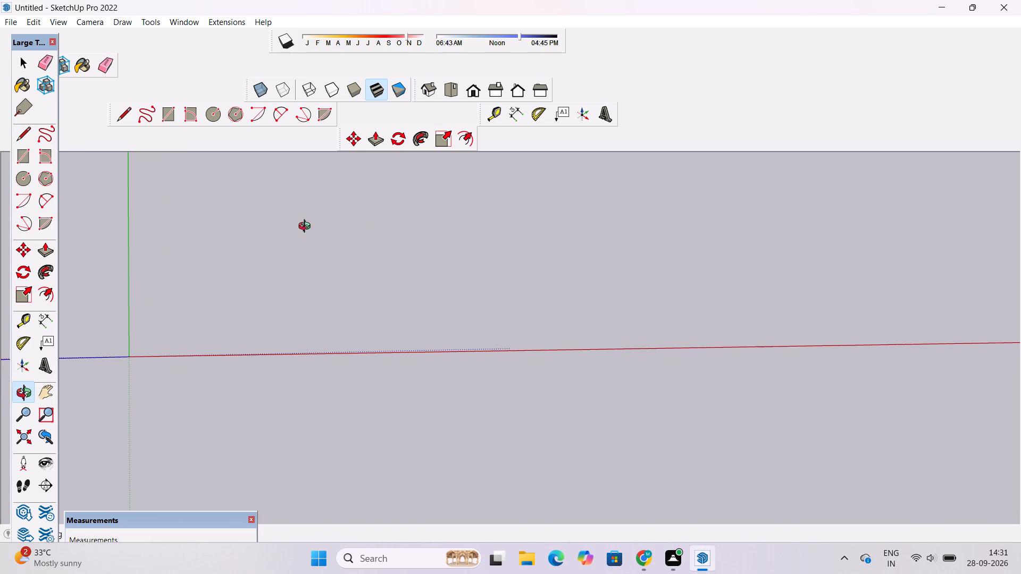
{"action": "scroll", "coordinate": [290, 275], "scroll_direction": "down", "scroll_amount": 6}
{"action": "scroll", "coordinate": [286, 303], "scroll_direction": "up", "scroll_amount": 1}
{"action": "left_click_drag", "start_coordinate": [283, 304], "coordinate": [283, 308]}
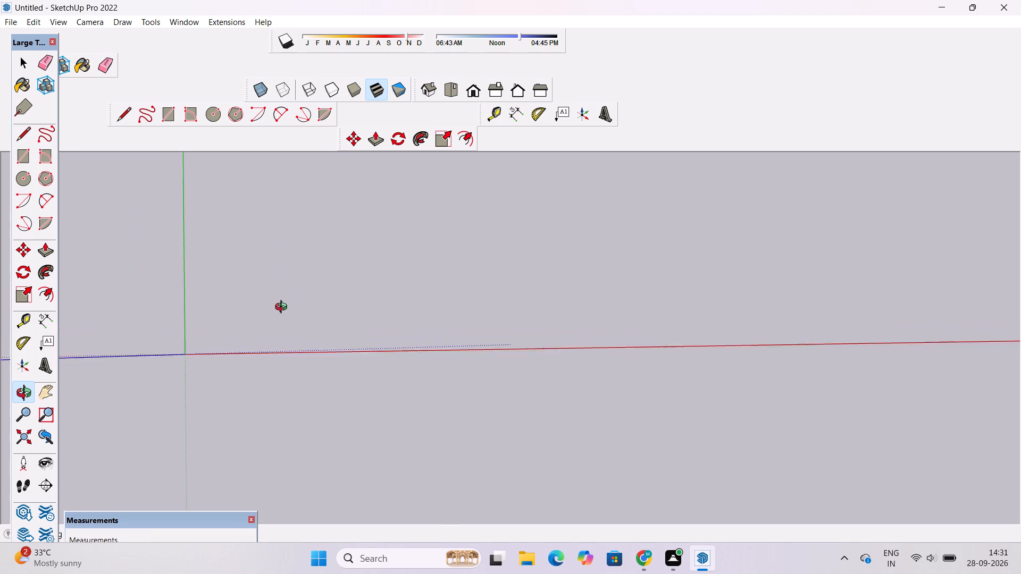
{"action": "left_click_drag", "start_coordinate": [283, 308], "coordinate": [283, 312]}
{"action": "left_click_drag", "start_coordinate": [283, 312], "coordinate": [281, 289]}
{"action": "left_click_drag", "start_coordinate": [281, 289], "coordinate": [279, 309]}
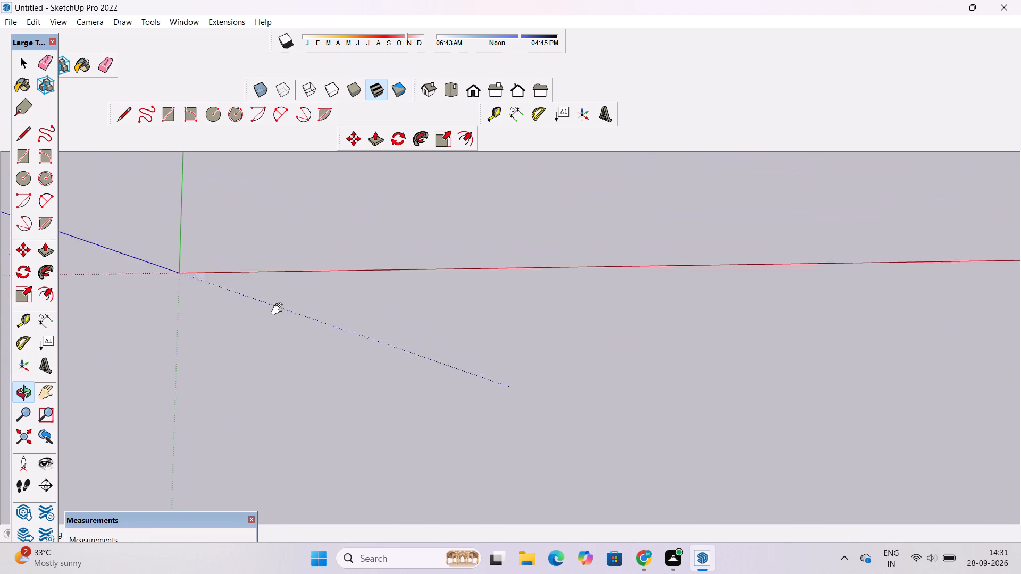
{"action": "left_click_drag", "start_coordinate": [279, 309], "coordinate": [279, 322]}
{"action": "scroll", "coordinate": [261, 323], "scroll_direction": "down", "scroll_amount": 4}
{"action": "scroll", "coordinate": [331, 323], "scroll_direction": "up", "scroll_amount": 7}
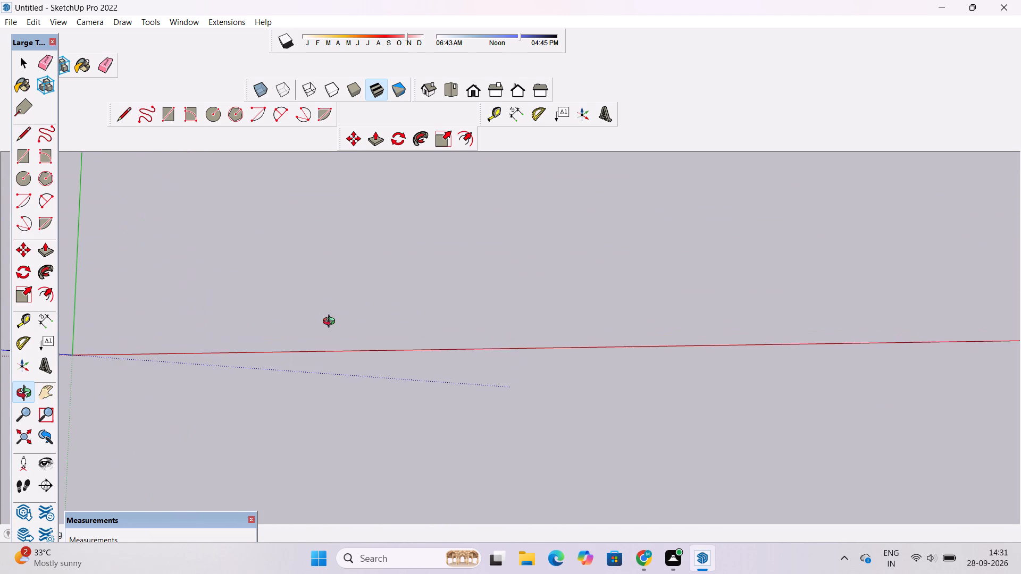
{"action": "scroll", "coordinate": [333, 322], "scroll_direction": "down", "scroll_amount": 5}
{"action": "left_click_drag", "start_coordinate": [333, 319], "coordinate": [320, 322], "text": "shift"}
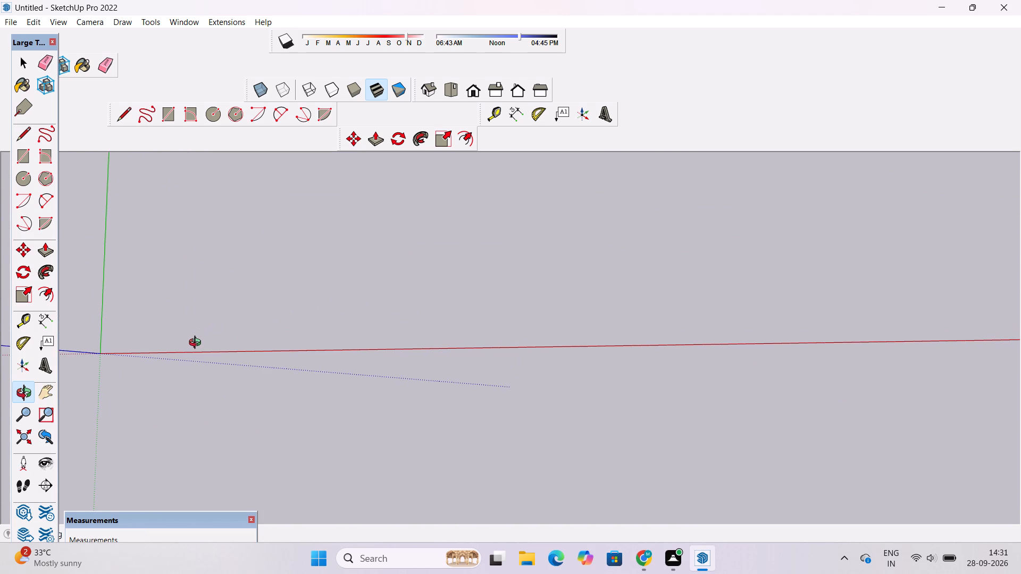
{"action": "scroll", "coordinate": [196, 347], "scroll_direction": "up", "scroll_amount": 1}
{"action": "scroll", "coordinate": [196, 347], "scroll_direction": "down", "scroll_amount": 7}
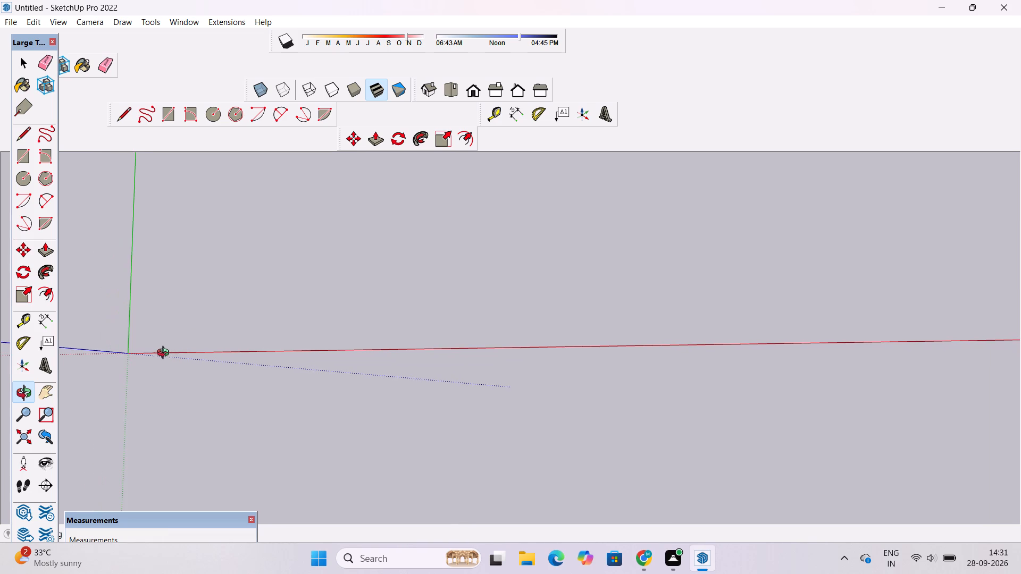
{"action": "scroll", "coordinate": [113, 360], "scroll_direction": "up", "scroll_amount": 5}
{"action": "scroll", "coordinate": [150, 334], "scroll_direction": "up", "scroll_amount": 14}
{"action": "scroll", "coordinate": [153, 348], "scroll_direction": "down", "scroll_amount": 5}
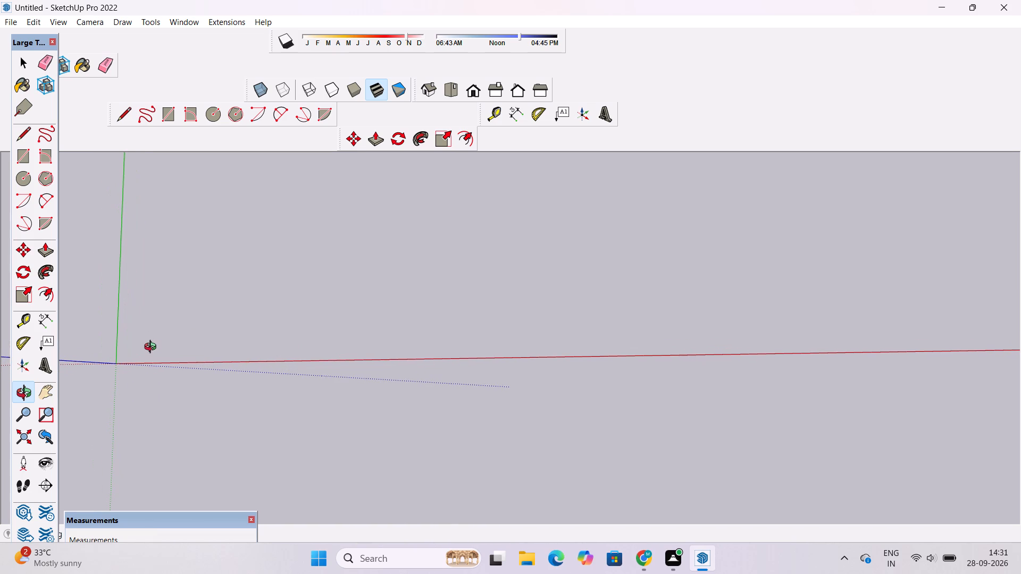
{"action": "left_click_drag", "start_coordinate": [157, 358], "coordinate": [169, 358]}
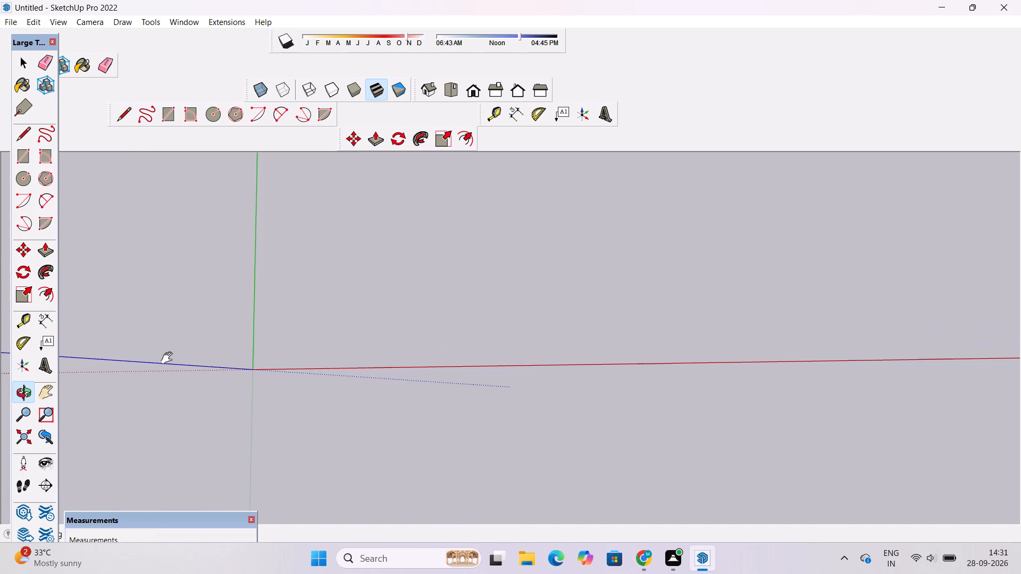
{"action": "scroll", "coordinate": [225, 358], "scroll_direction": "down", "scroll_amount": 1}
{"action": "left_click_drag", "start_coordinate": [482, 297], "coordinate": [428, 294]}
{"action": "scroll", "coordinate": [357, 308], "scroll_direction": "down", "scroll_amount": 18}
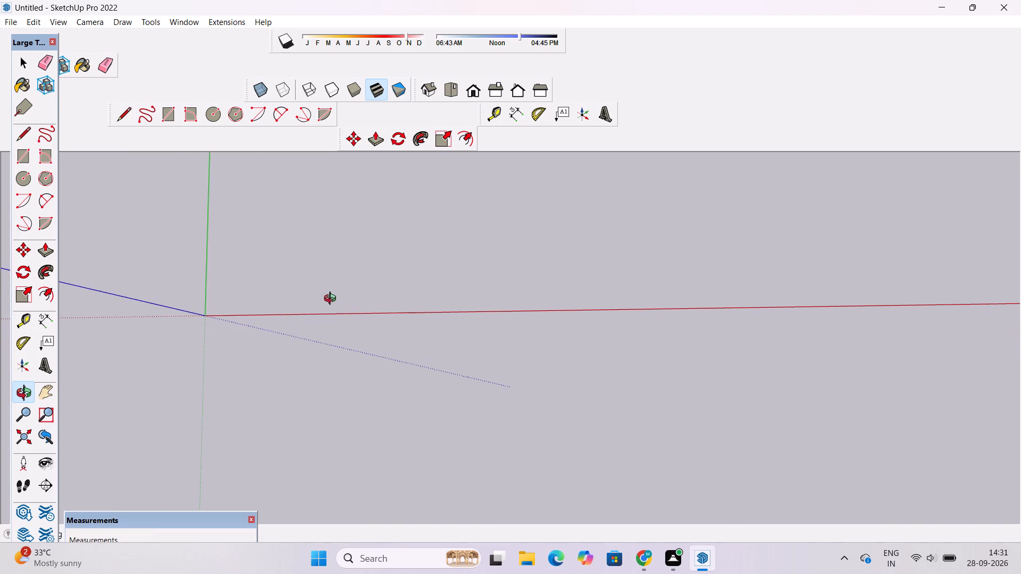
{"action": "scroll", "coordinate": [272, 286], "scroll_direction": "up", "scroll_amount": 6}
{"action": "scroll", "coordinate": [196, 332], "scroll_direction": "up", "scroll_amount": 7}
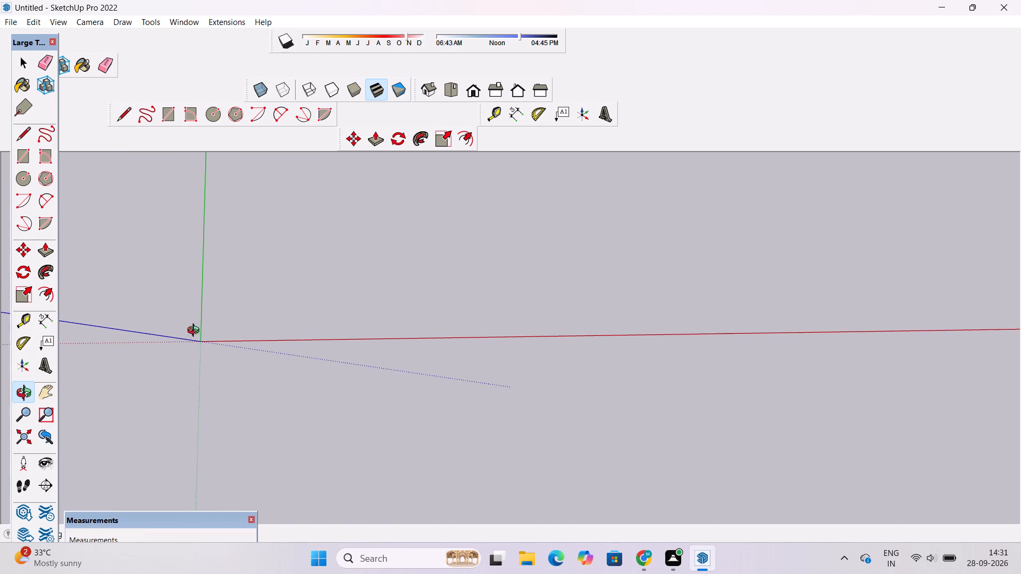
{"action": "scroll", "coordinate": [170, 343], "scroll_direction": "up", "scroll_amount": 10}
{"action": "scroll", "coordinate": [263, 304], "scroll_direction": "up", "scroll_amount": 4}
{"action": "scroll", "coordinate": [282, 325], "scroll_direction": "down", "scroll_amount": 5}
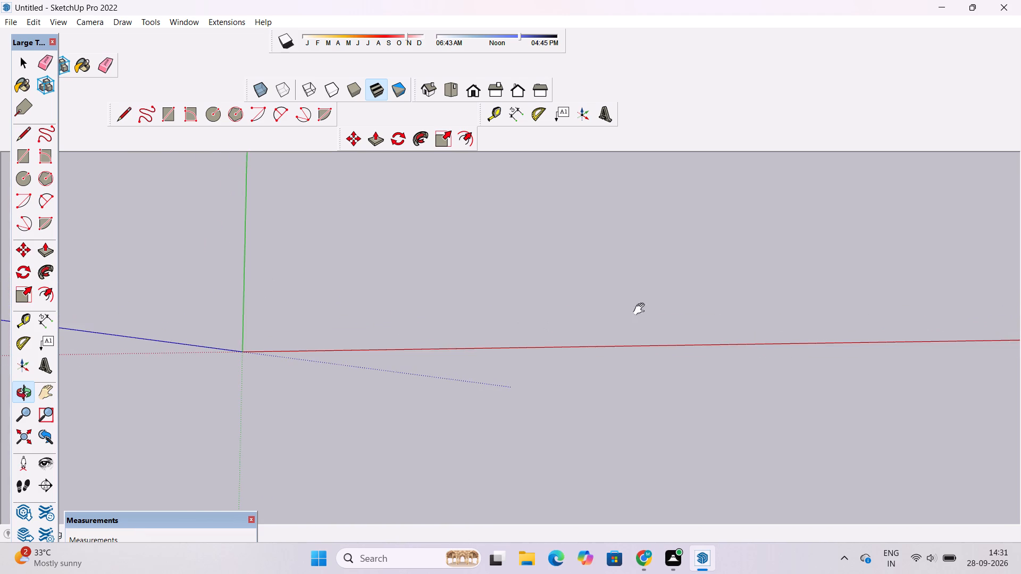
Draw a 50' line parallel to the red axis, starting just beside the axes origin.
{"action": "left_click_drag", "start_coordinate": [745, 296], "coordinate": [738, 298], "text": "shift"}
{"action": "key", "text": "l"}
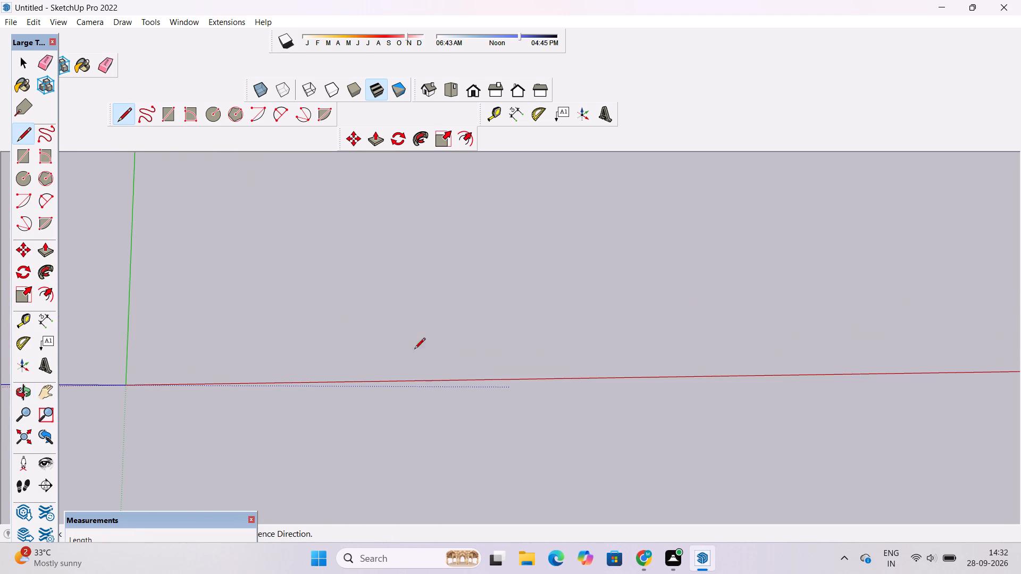
{"action": "left_click", "coordinate": [229, 356]}
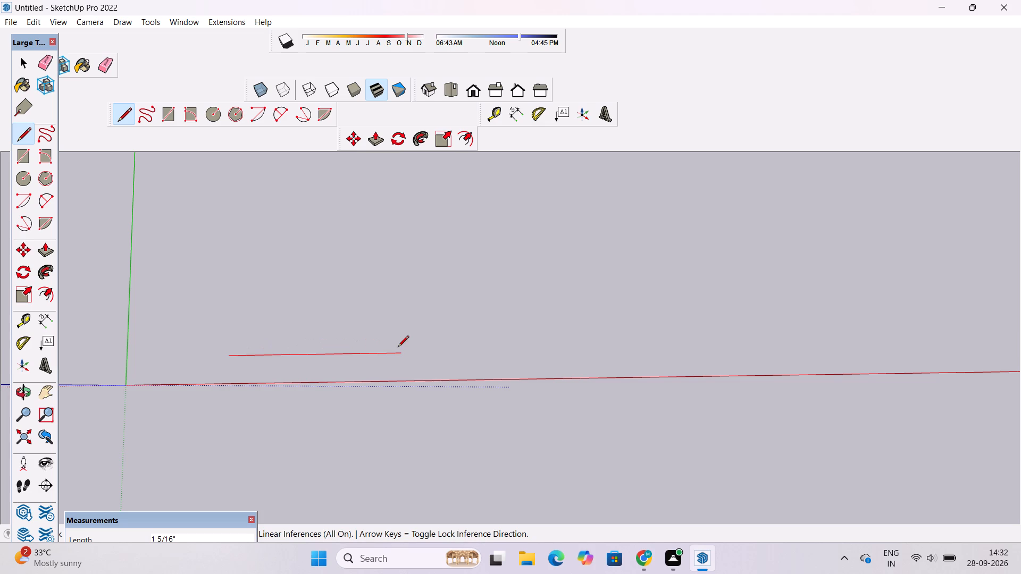
{"action": "scroll", "coordinate": [398, 348], "scroll_direction": "down", "scroll_amount": 5}
{"action": "scroll", "coordinate": [398, 348], "scroll_direction": "up", "scroll_amount": 4}
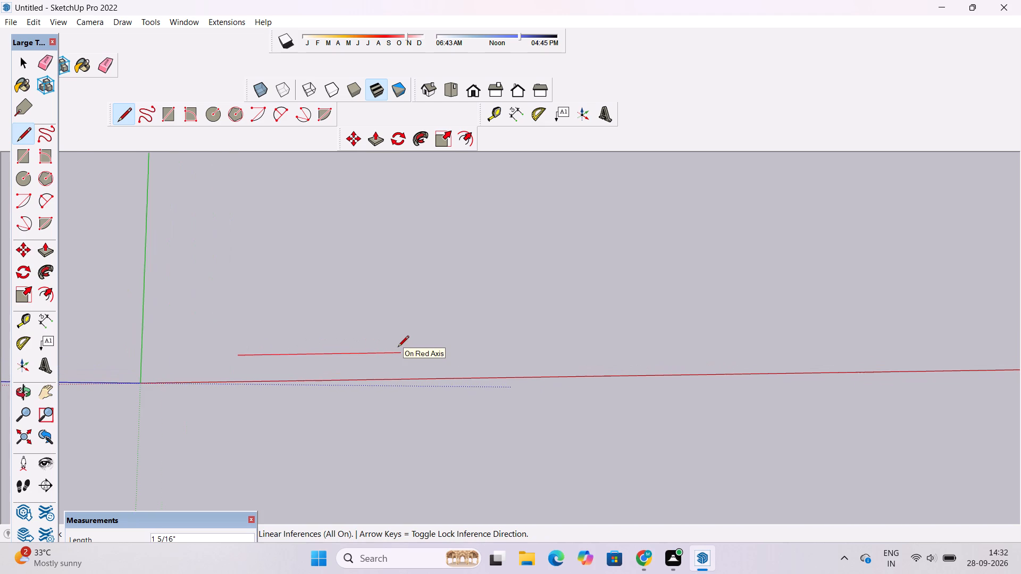
{"action": "scroll", "coordinate": [398, 347], "scroll_direction": "up", "scroll_amount": 2}
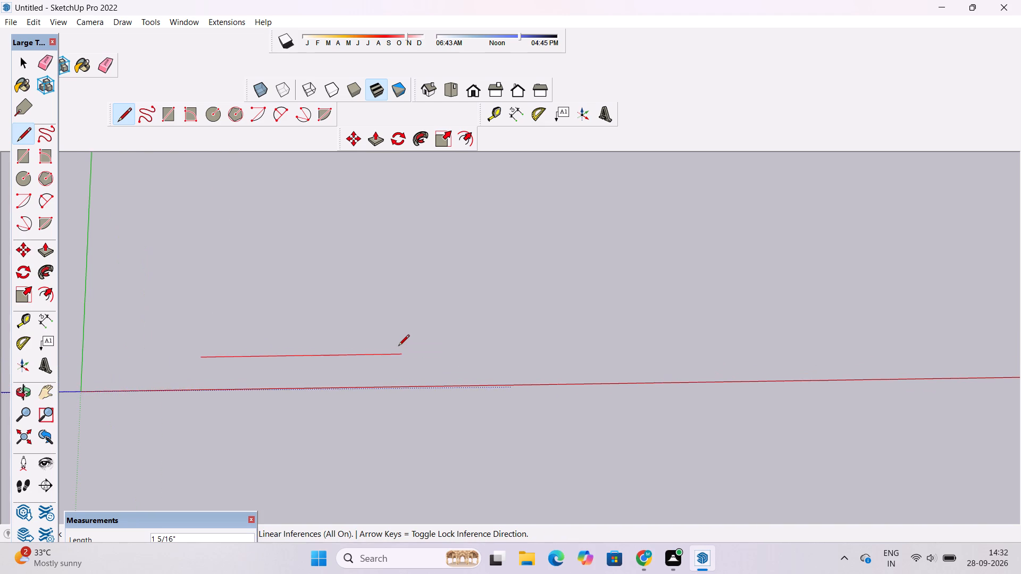
{"action": "scroll", "coordinate": [398, 347], "scroll_direction": "down", "scroll_amount": 1}
{"action": "scroll", "coordinate": [858, 352], "scroll_direction": "down", "scroll_amount": 5}
{"action": "scroll", "coordinate": [921, 342], "scroll_direction": "up", "scroll_amount": 3}
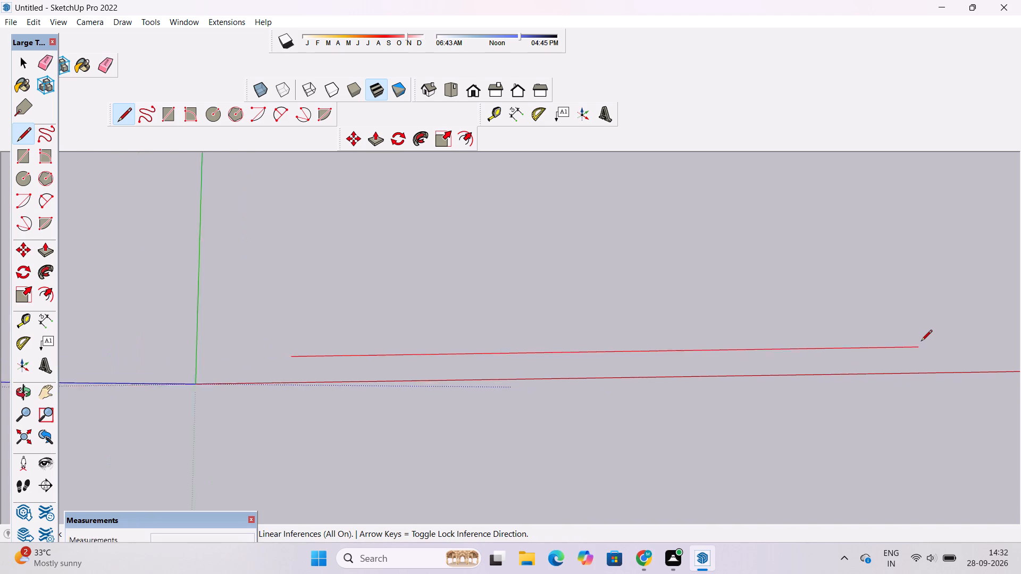
{"action": "scroll", "coordinate": [921, 342], "scroll_direction": "up", "scroll_amount": 7}
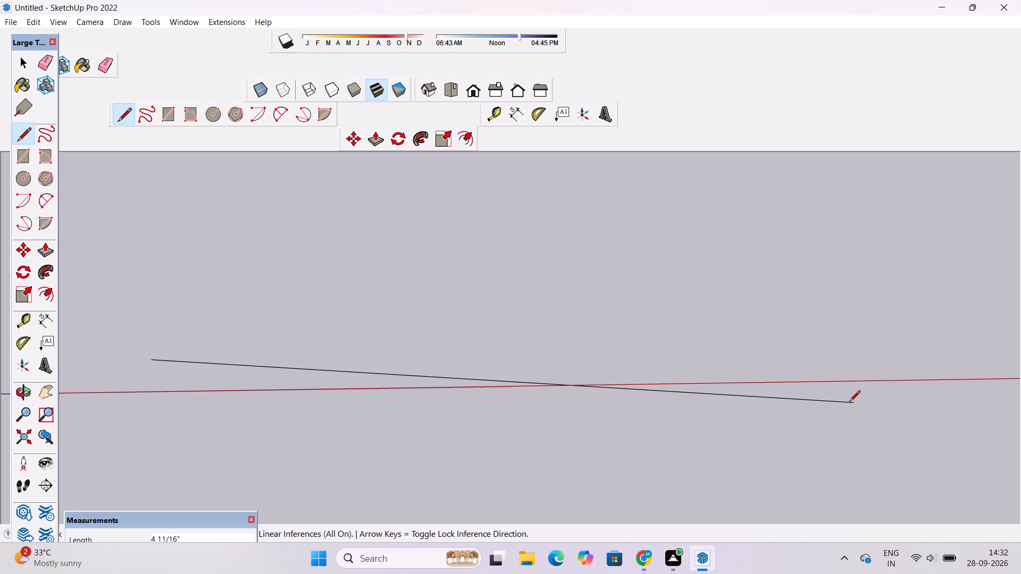
{"action": "scroll", "coordinate": [849, 402], "scroll_direction": "down", "scroll_amount": 1}
{"action": "scroll", "coordinate": [849, 402], "scroll_direction": "up", "scroll_amount": 1}
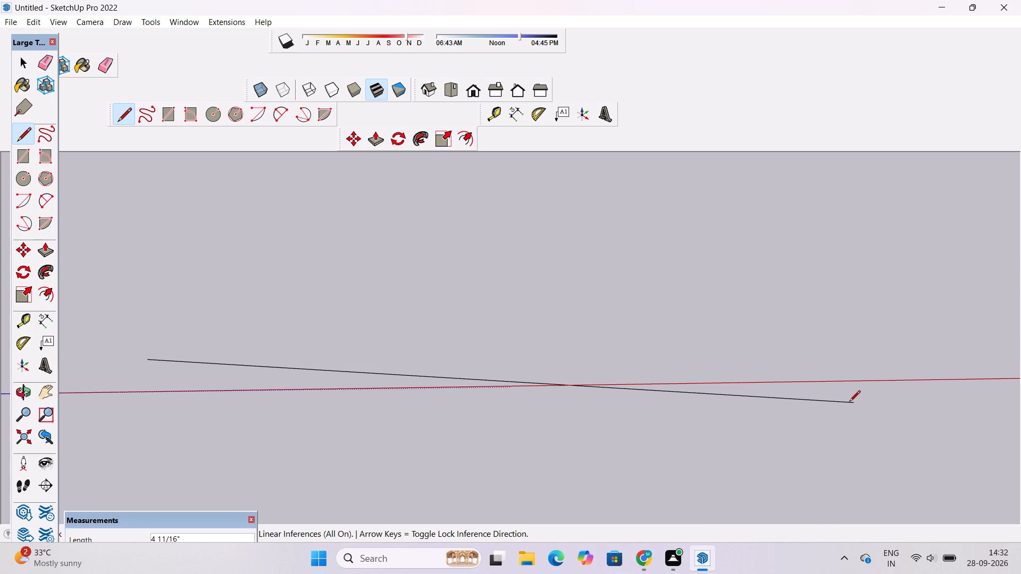
{"action": "scroll", "coordinate": [849, 402], "scroll_direction": "up", "scroll_amount": 2}
{"action": "scroll", "coordinate": [849, 402], "scroll_direction": "down", "scroll_amount": 1}
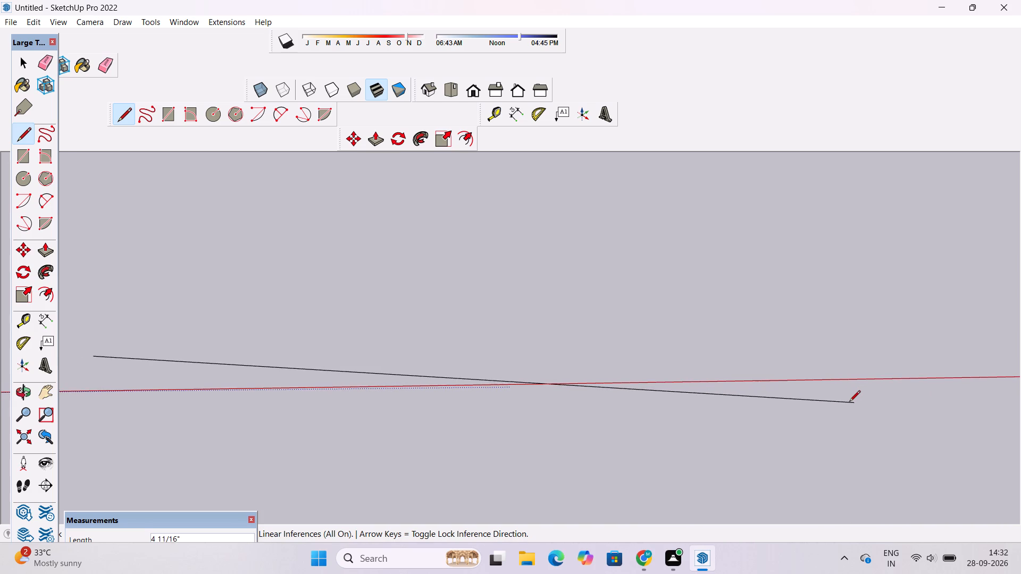
{"action": "scroll", "coordinate": [849, 402], "scroll_direction": "down", "scroll_amount": 4}
{"action": "scroll", "coordinate": [886, 347], "scroll_direction": "up", "scroll_amount": 3}
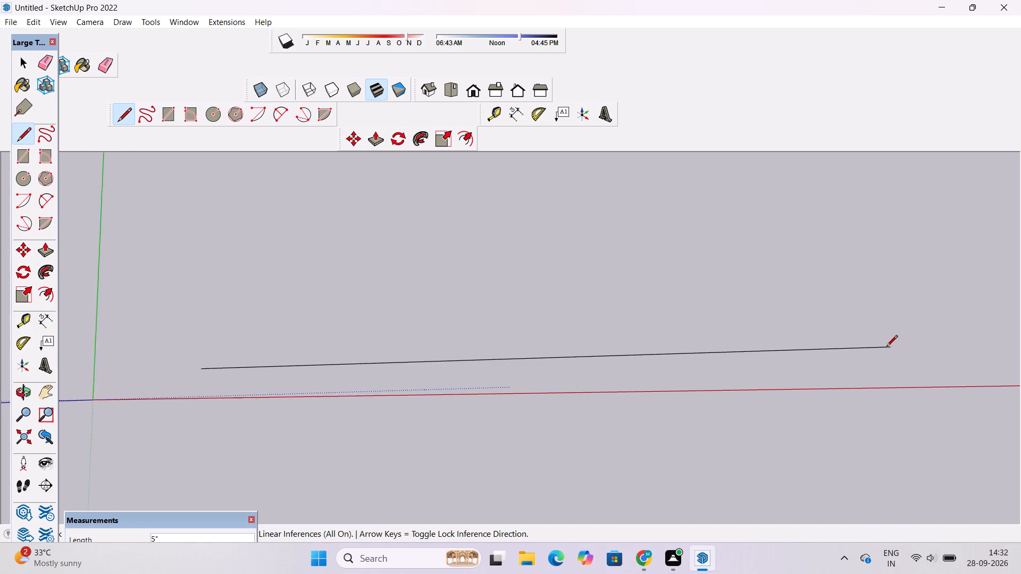
{"action": "scroll", "coordinate": [886, 347], "scroll_direction": "up", "scroll_amount": 1}
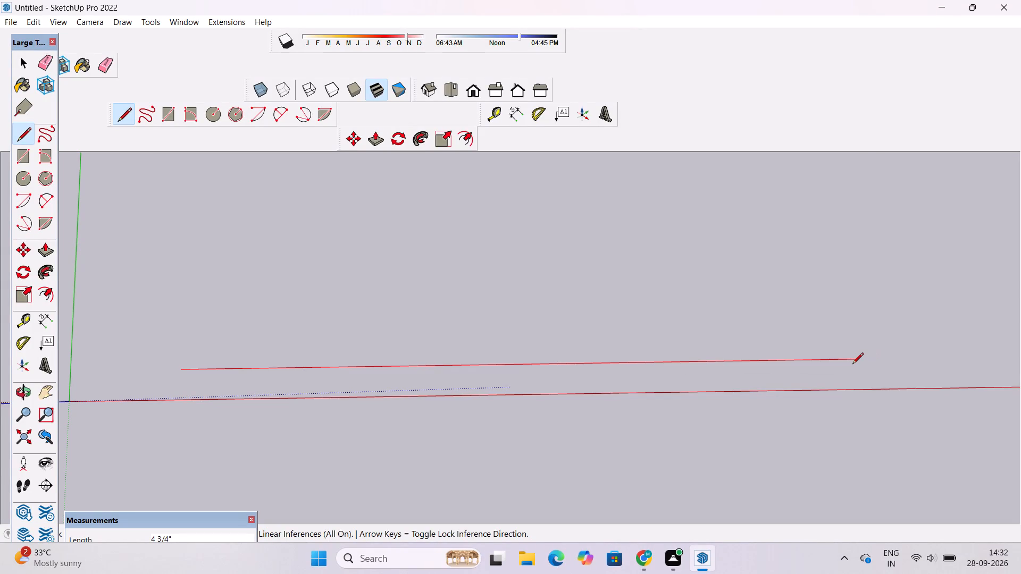
{"action": "scroll", "coordinate": [852, 364], "scroll_direction": "down", "scroll_amount": 3}
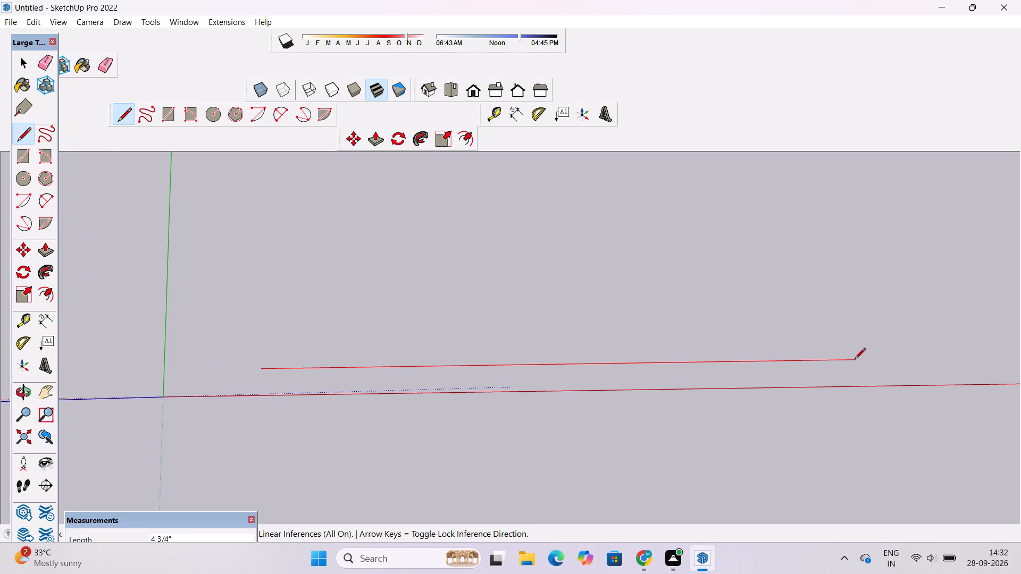
{"action": "scroll", "coordinate": [855, 360], "scroll_direction": "up", "scroll_amount": 1}
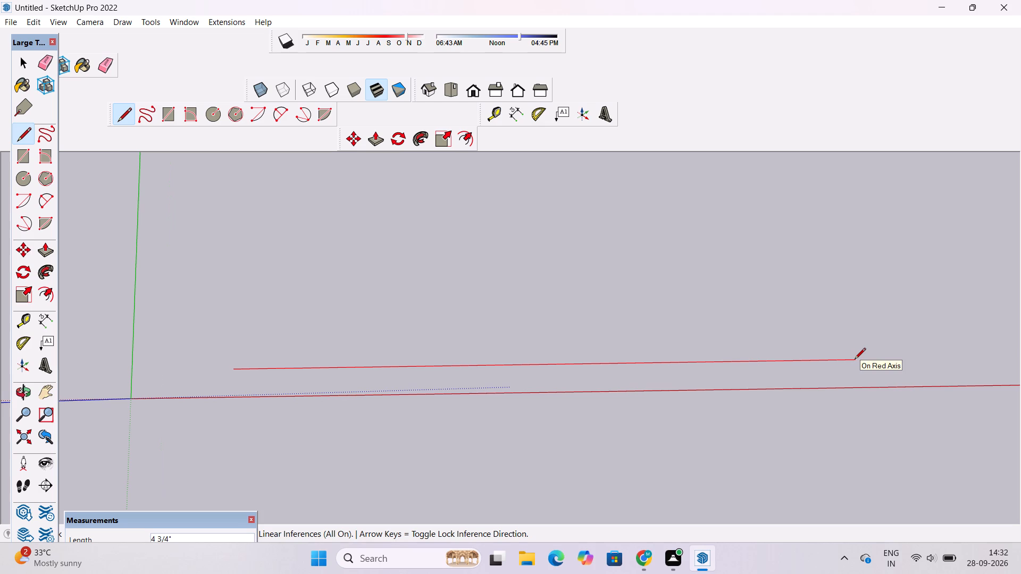
{"action": "scroll", "coordinate": [855, 360], "scroll_direction": "up", "scroll_amount": 1}
{"action": "scroll", "coordinate": [855, 360], "scroll_direction": "down", "scroll_amount": 1}
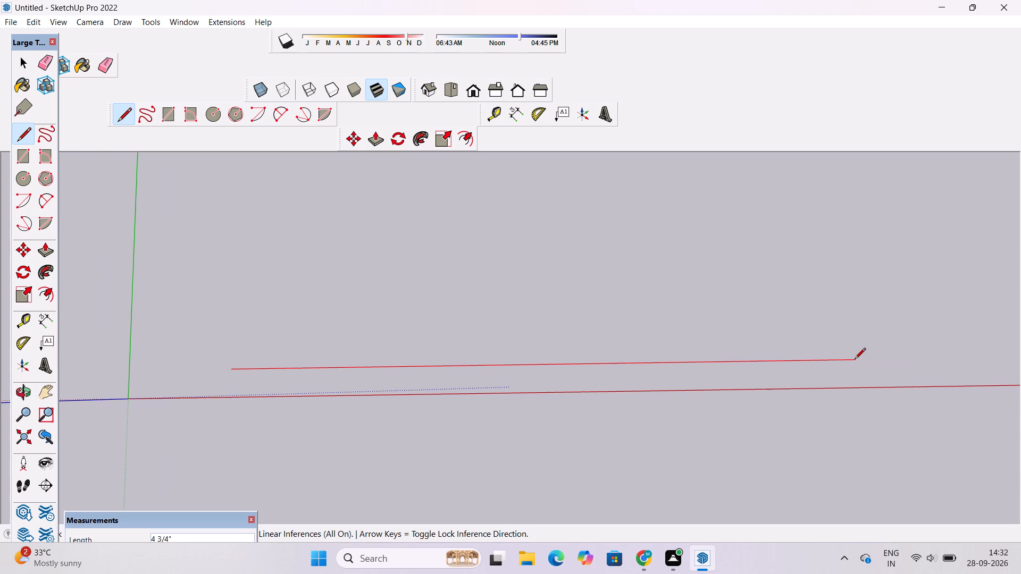
{"action": "scroll", "coordinate": [855, 360], "scroll_direction": "up", "scroll_amount": 1}
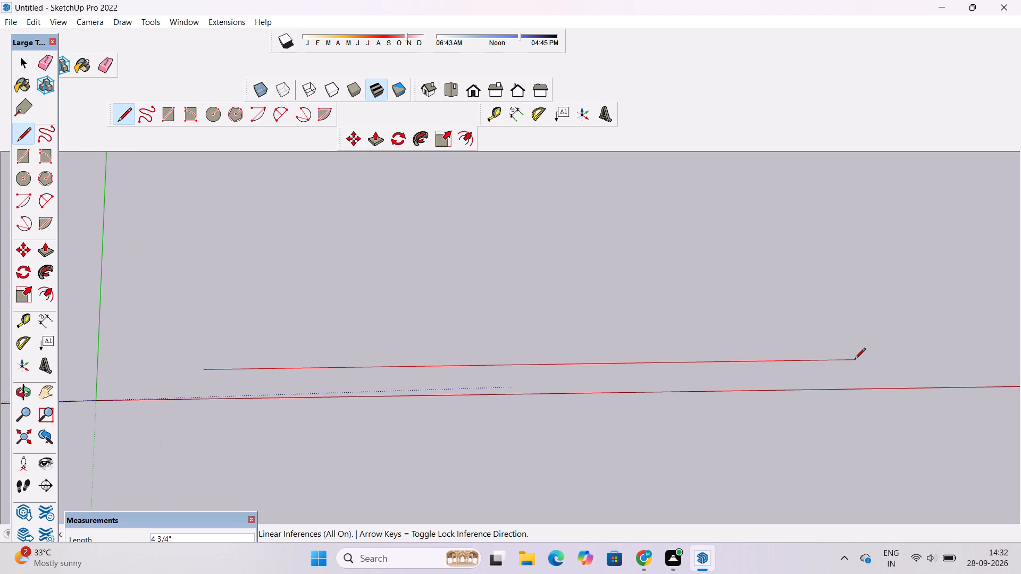
{"action": "scroll", "coordinate": [855, 360], "scroll_direction": "up", "scroll_amount": 1}
{"action": "scroll", "coordinate": [855, 360], "scroll_direction": "down", "scroll_amount": 3}
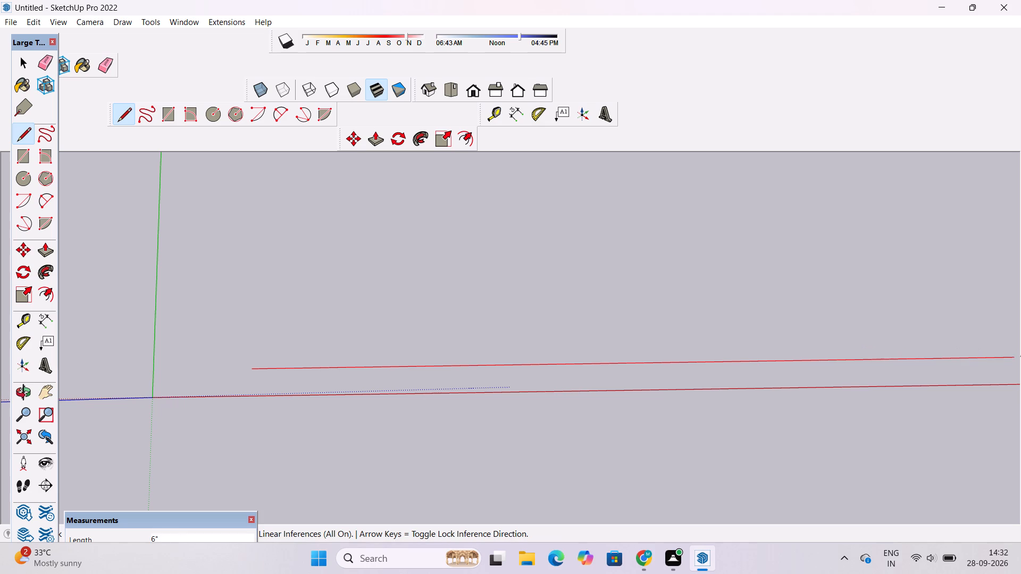
{"action": "scroll", "coordinate": [974, 357], "scroll_direction": "up", "scroll_amount": 3}
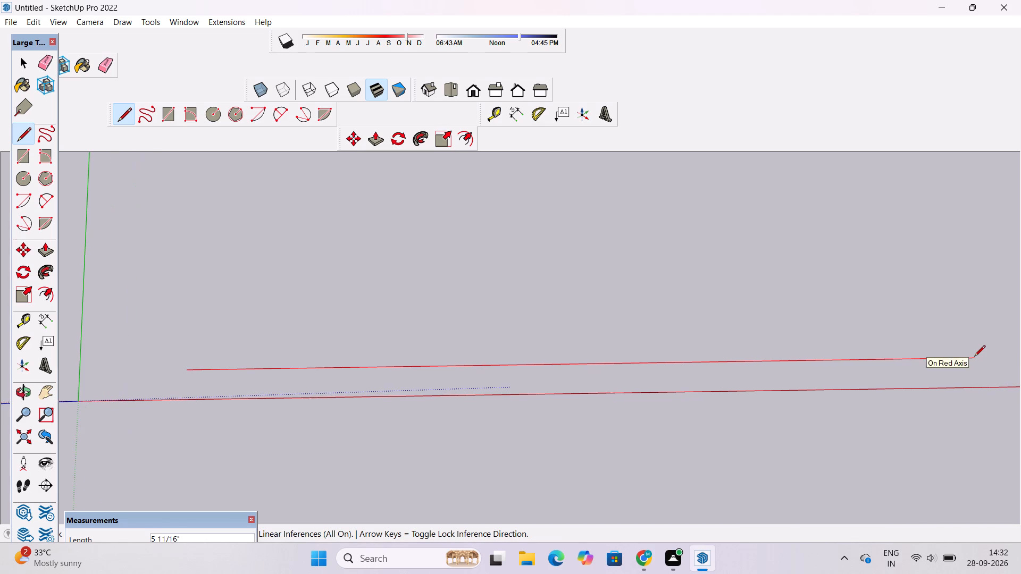
{"action": "scroll", "coordinate": [974, 357], "scroll_direction": "down", "scroll_amount": 5}
{"action": "scroll", "coordinate": [974, 357], "scroll_direction": "up", "scroll_amount": 5}
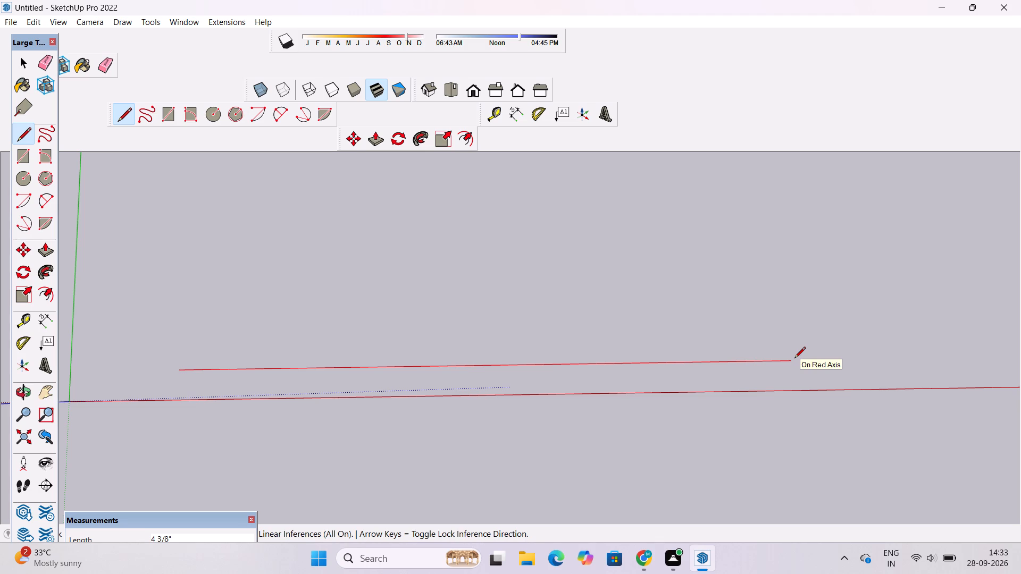
{"action": "scroll", "coordinate": [794, 359], "scroll_direction": "up", "scroll_amount": 1}
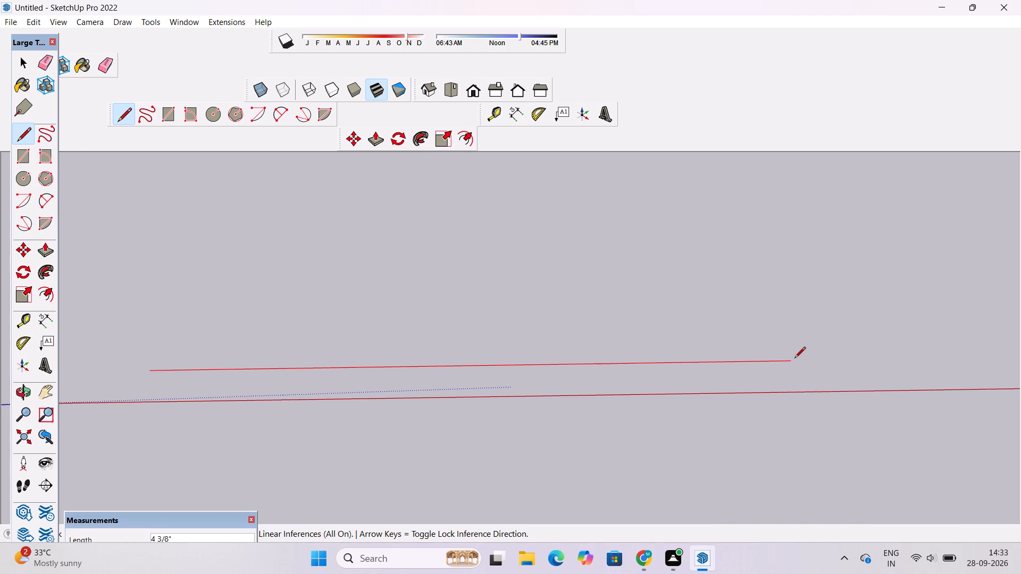
{"action": "scroll", "coordinate": [794, 359], "scroll_direction": "down", "scroll_amount": 5}
{"action": "scroll", "coordinate": [794, 359], "scroll_direction": "up", "scroll_amount": 2}
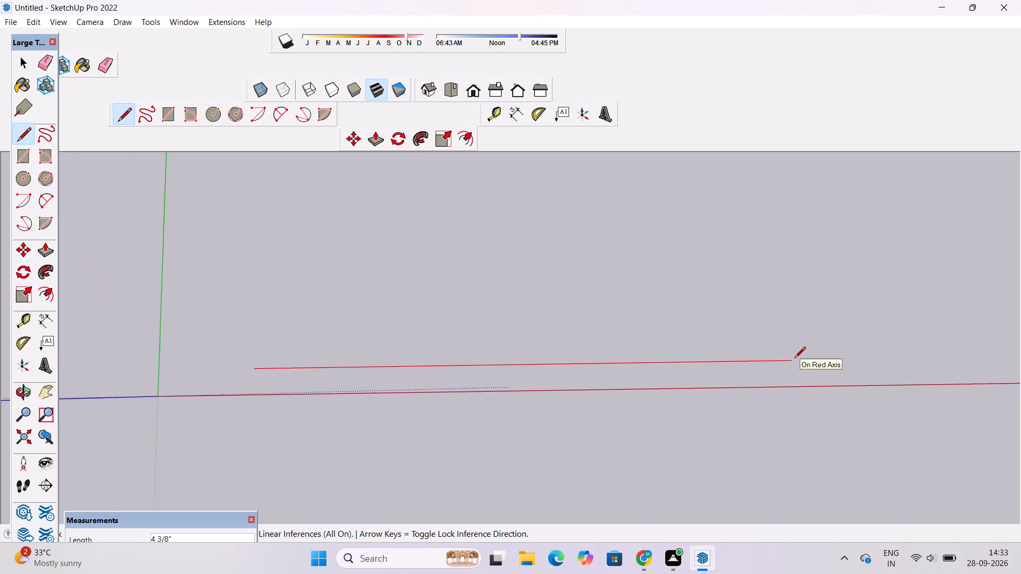
{"action": "scroll", "coordinate": [794, 359], "scroll_direction": "up", "scroll_amount": 3}
{"action": "scroll", "coordinate": [794, 359], "scroll_direction": "down", "scroll_amount": 7}
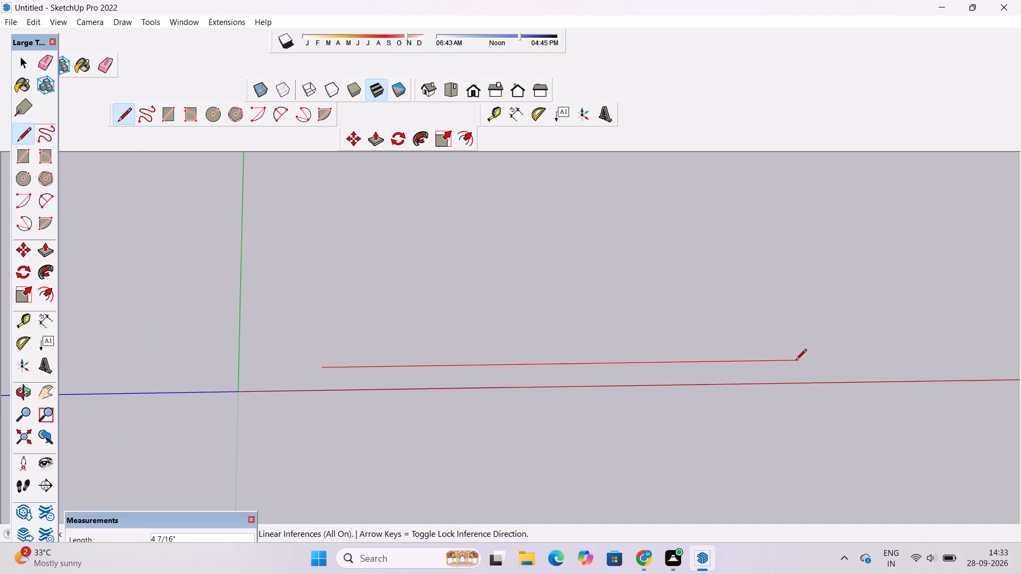
{"action": "type", "text": "50'"}
{"action": "key", "text": "Return"}
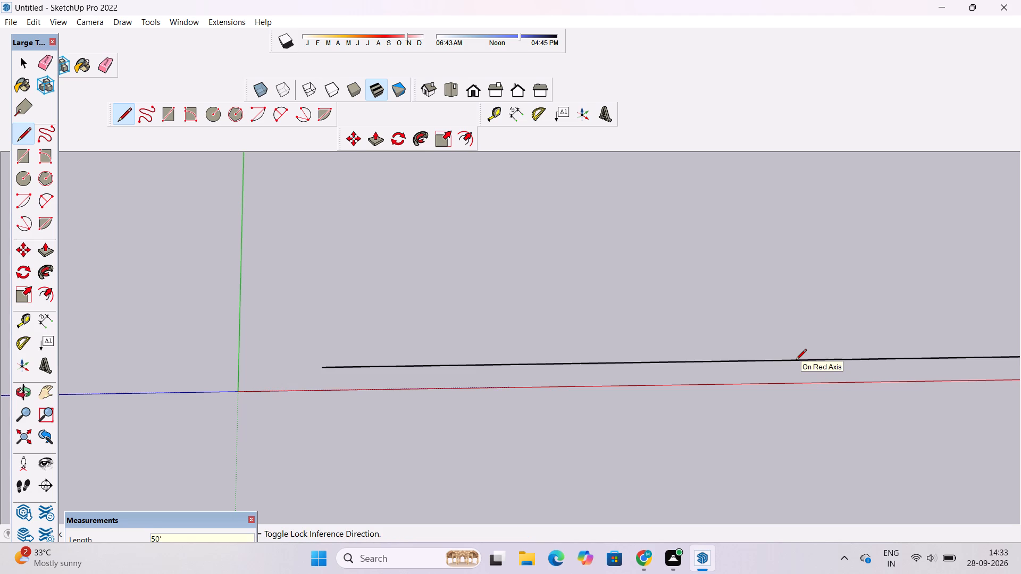
Extend the 50' line from its far endpoint with a 10' segment along the red axis.
{"action": "key", "text": "space"}
{"action": "key", "text": "o"}
{"action": "scroll", "coordinate": [639, 457], "scroll_direction": "down", "scroll_amount": 5}
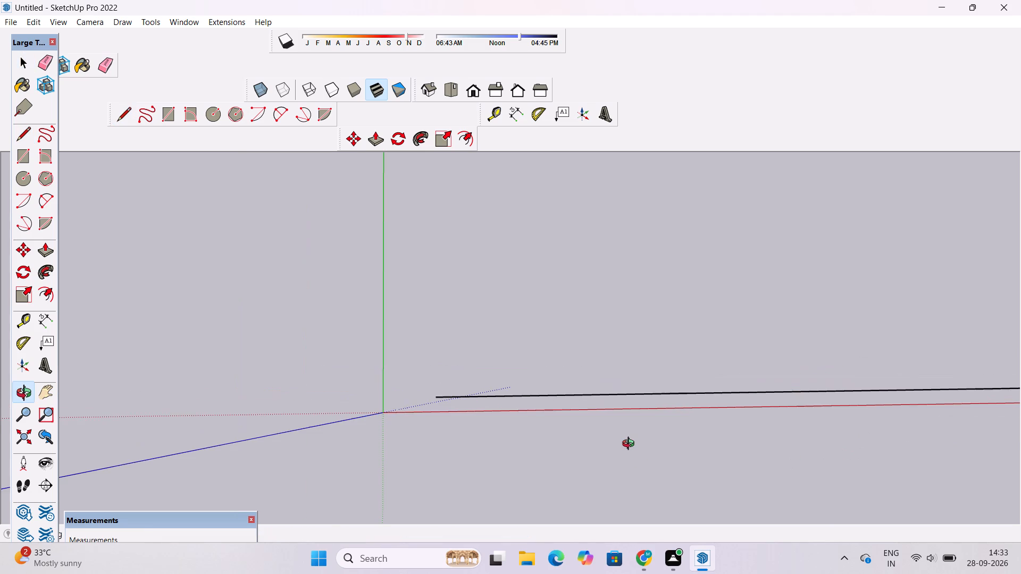
{"action": "left_click_drag", "start_coordinate": [731, 411], "coordinate": [532, 378], "text": "shift"}
{"action": "scroll", "coordinate": [523, 378], "scroll_direction": "down", "scroll_amount": 13}
{"action": "left_click_drag", "start_coordinate": [807, 369], "coordinate": [414, 362], "text": "shift"}
{"action": "scroll", "coordinate": [499, 360], "scroll_direction": "down", "scroll_amount": 3}
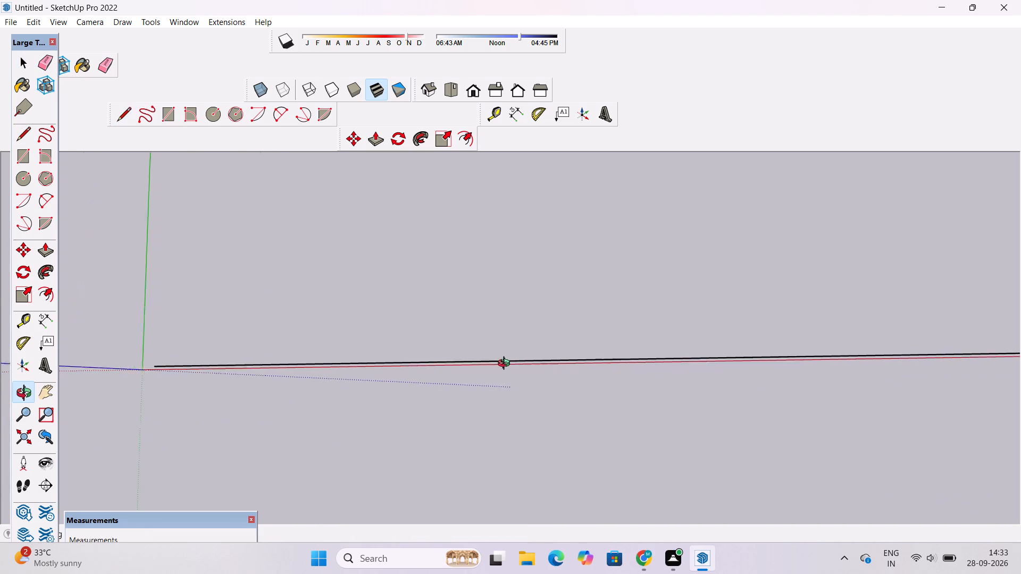
{"action": "scroll", "coordinate": [506, 365], "scroll_direction": "down", "scroll_amount": 15}
{"action": "left_click_drag", "start_coordinate": [702, 366], "coordinate": [431, 341], "text": "shift"}
{"action": "scroll", "coordinate": [427, 341], "scroll_direction": "down", "scroll_amount": 14}
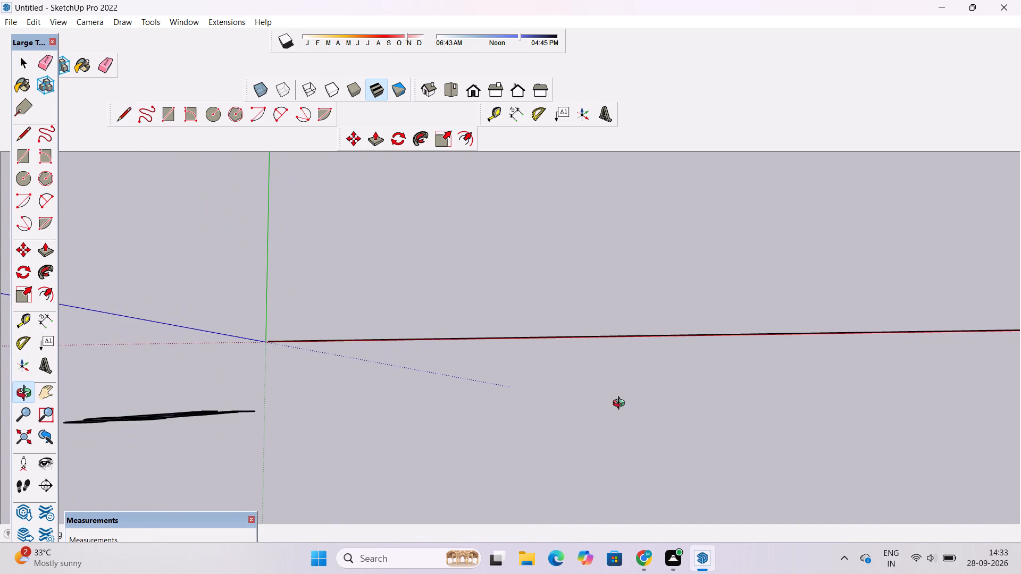
{"action": "left_click_drag", "start_coordinate": [688, 427], "coordinate": [613, 287]}
{"action": "scroll", "coordinate": [595, 310], "scroll_direction": "down", "scroll_amount": 4}
{"action": "left_click_drag", "start_coordinate": [588, 391], "coordinate": [655, 338]}
{"action": "left_click_drag", "start_coordinate": [768, 339], "coordinate": [572, 325], "text": "shift"}
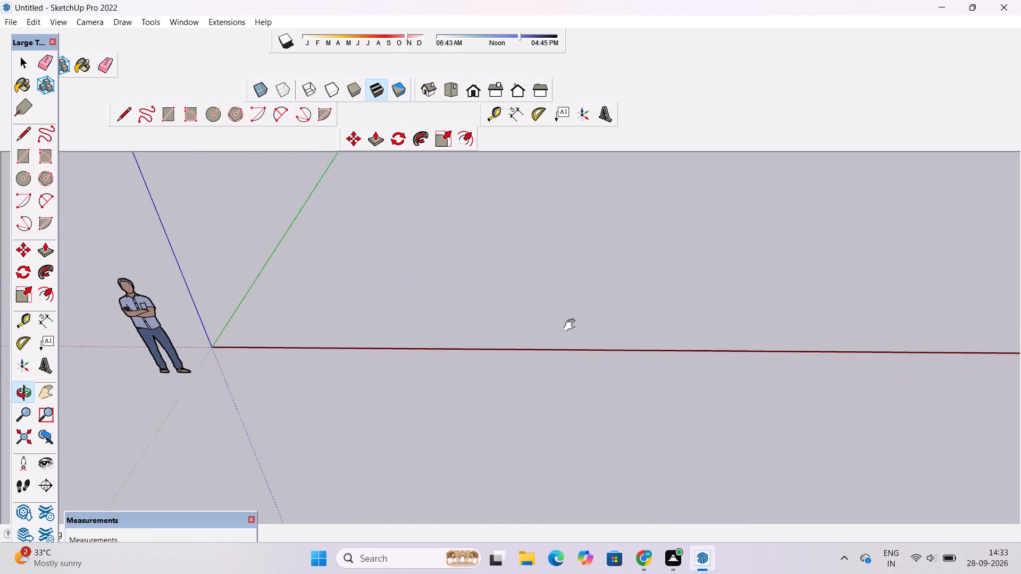
{"action": "left_click_drag", "start_coordinate": [572, 325], "coordinate": [571, 325], "text": "shift"}
{"action": "scroll", "coordinate": [554, 325], "scroll_direction": "down", "scroll_amount": 14, "text": "shift"}
{"action": "left_click_drag", "start_coordinate": [700, 324], "coordinate": [646, 332], "text": "shift"}
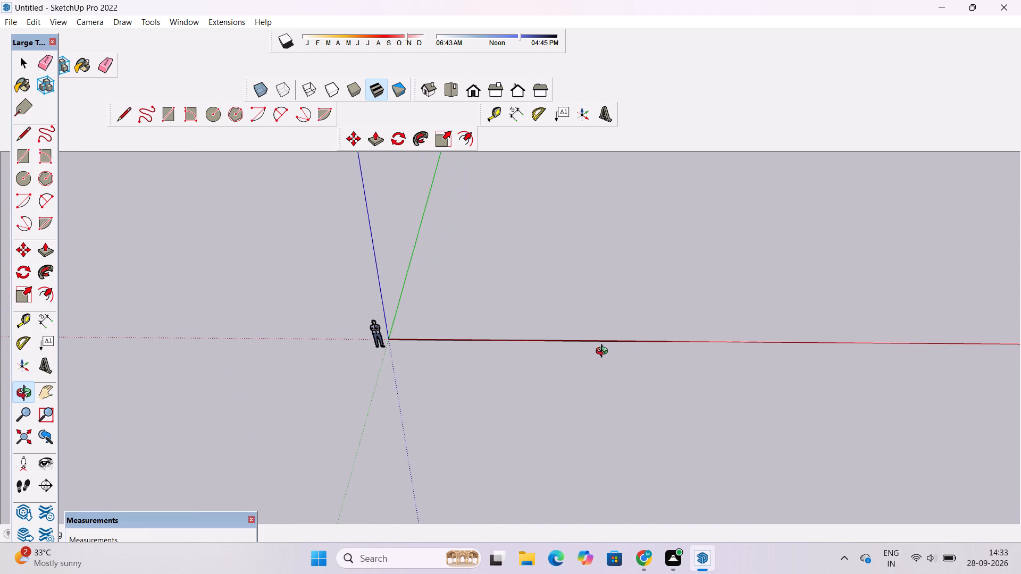
{"action": "scroll", "coordinate": [604, 352], "scroll_direction": "up", "scroll_amount": 5}
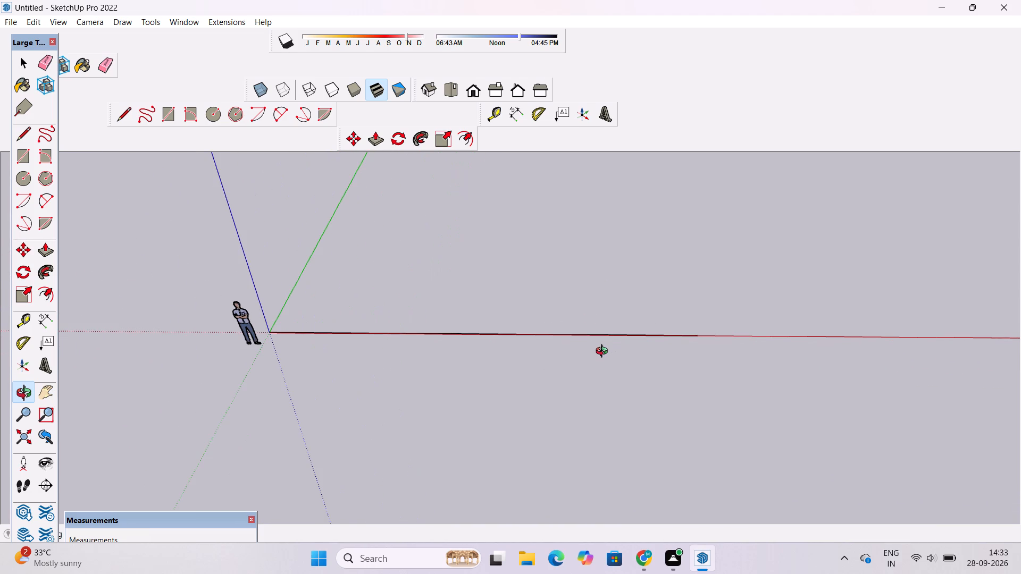
{"action": "left_click_drag", "start_coordinate": [604, 352], "coordinate": [608, 396]}
{"action": "scroll", "coordinate": [685, 328], "scroll_direction": "up", "scroll_amount": 8}
{"action": "scroll", "coordinate": [719, 340], "scroll_direction": "down", "scroll_amount": 1}
{"action": "left_click_drag", "start_coordinate": [689, 353], "coordinate": [588, 353], "text": "shift"}
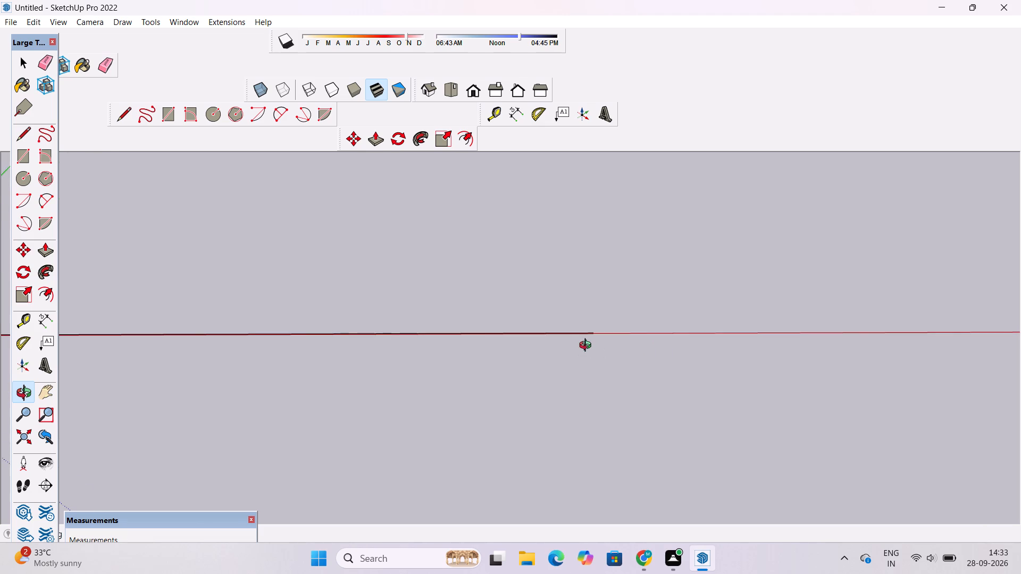
{"action": "scroll", "coordinate": [590, 344], "scroll_direction": "up", "scroll_amount": 3}
{"action": "key", "text": "l"}
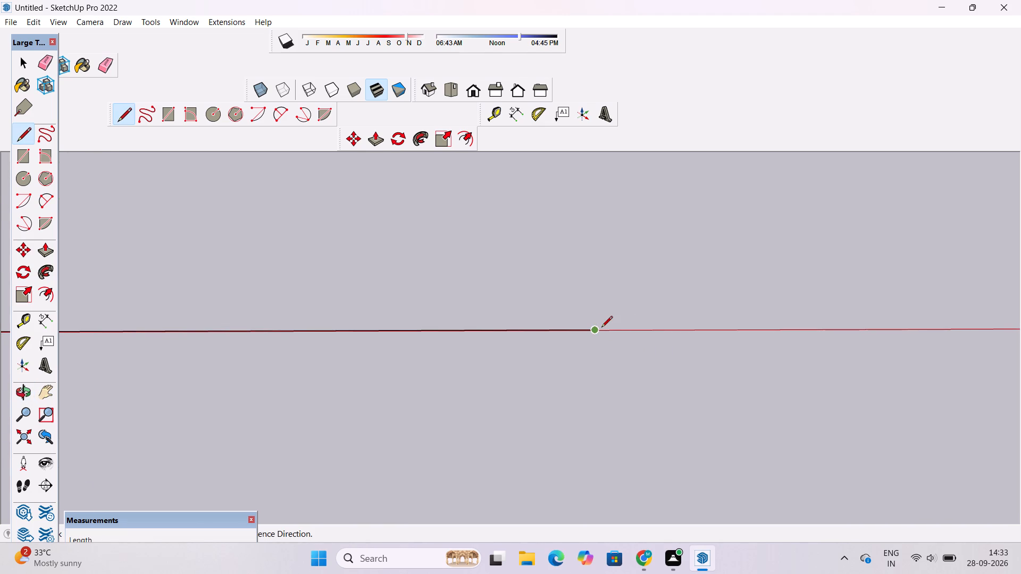
{"action": "left_click", "coordinate": [594, 332]}
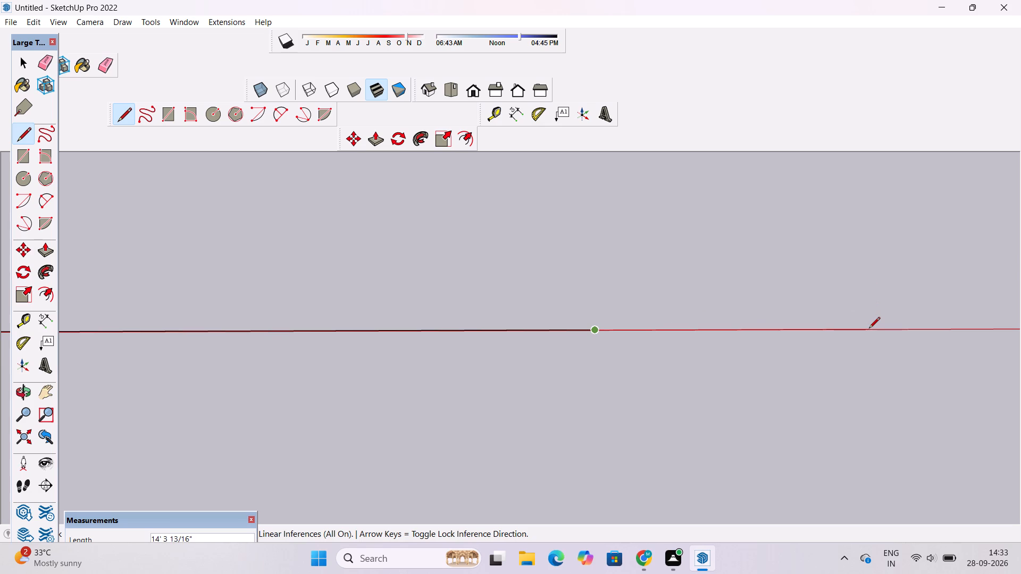
{"action": "type", "text": "10'"}
{"action": "key", "text": "Return"}
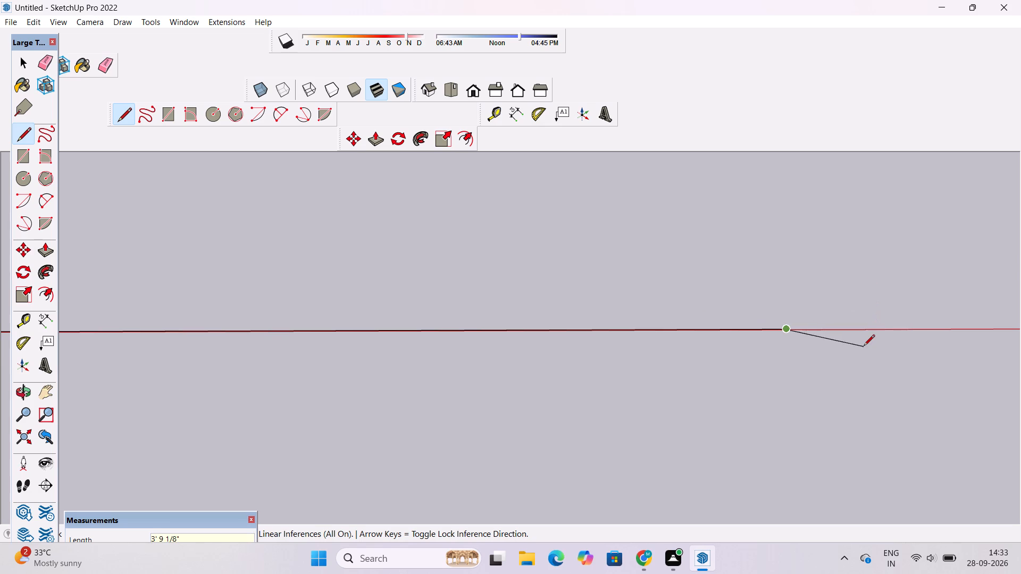
Draw a 50' line parallel to the green axis from the far end of the lines along the red axis.
{"action": "scroll", "coordinate": [773, 277], "scroll_direction": "down", "scroll_amount": 1}
{"action": "scroll", "coordinate": [773, 277], "scroll_direction": "up", "scroll_amount": 1}
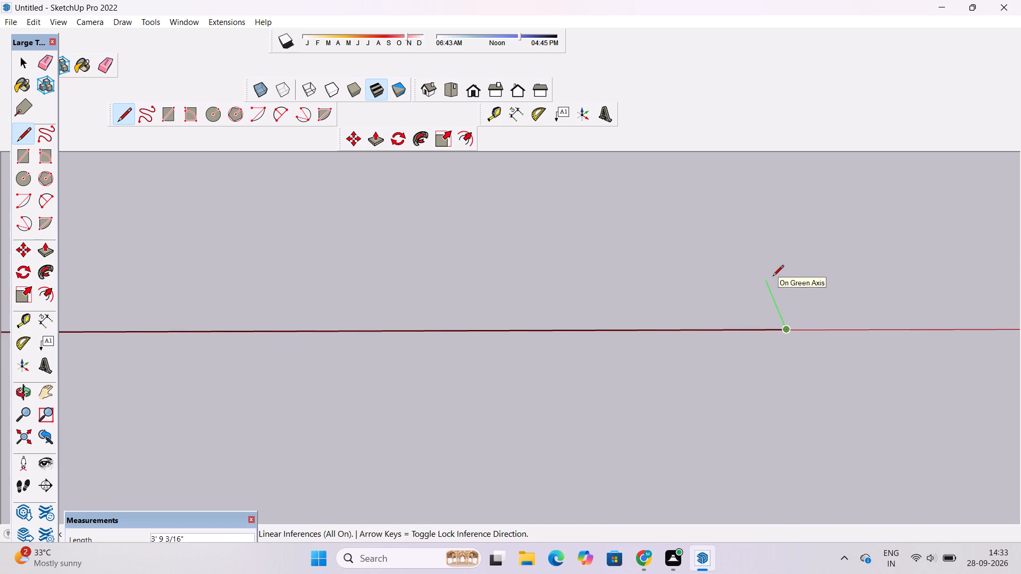
{"action": "scroll", "coordinate": [773, 277], "scroll_direction": "up", "scroll_amount": 2}
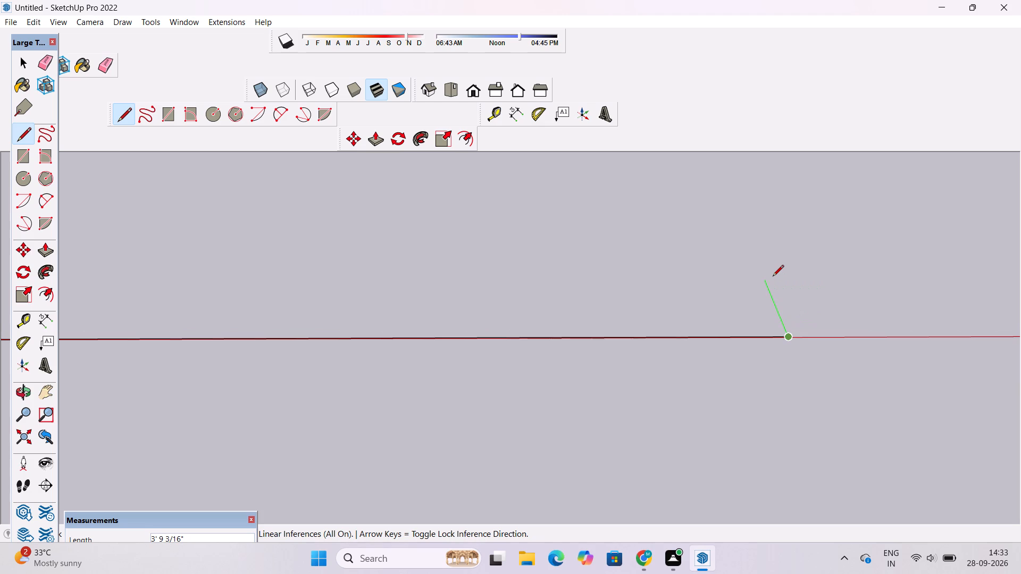
{"action": "scroll", "coordinate": [772, 281], "scroll_direction": "down", "scroll_amount": 1}
{"action": "scroll", "coordinate": [770, 283], "scroll_direction": "up", "scroll_amount": 1}
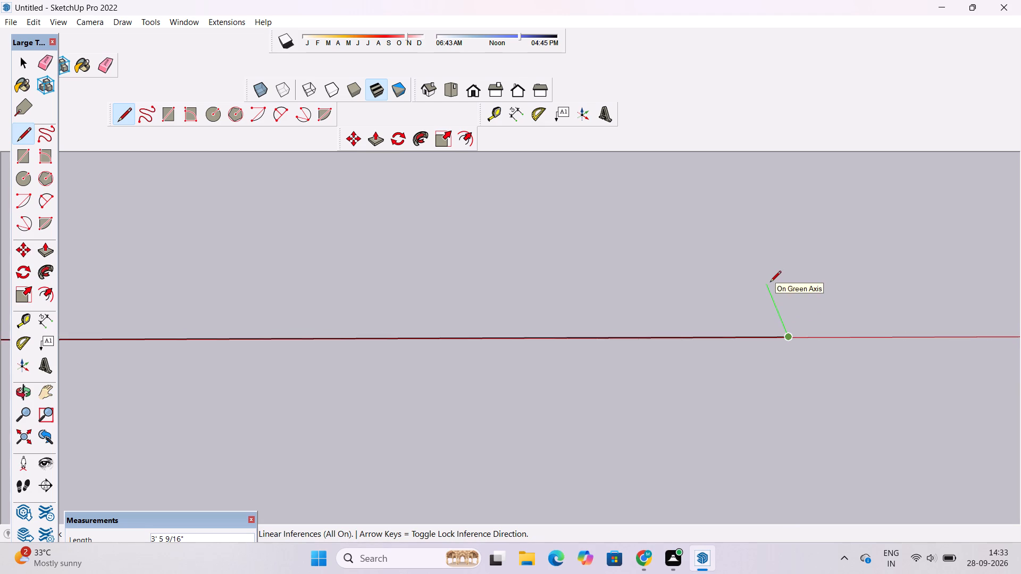
{"action": "scroll", "coordinate": [770, 283], "scroll_direction": "up", "scroll_amount": 2}
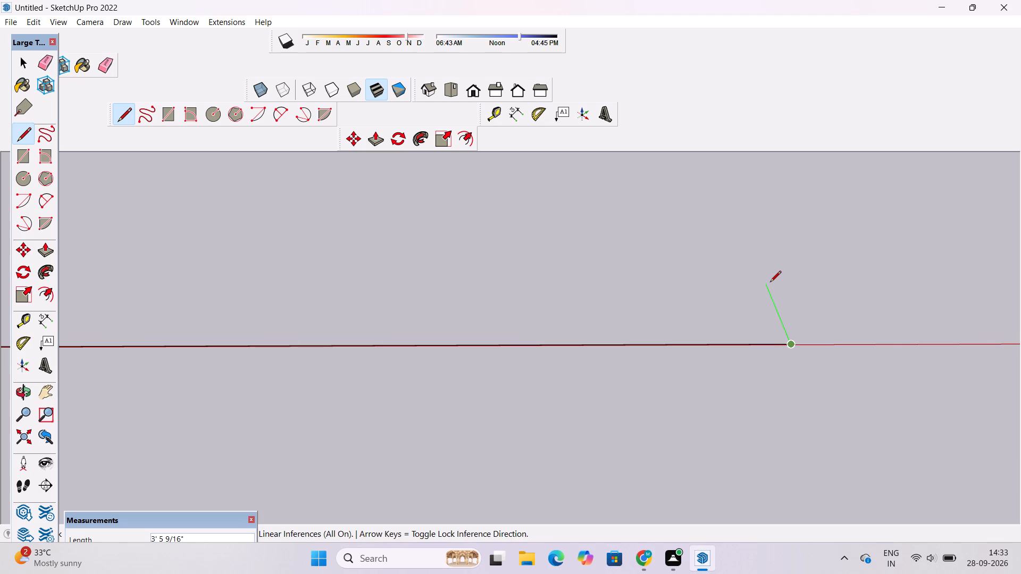
{"action": "type", "text": "50'"}
{"action": "key", "text": "Return"}
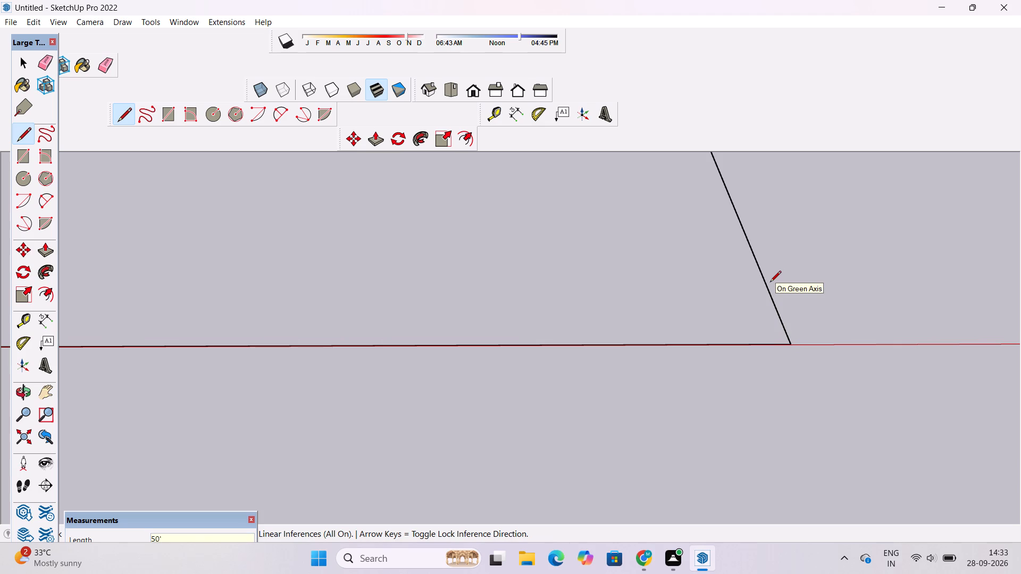
Continue the outline with a 60' line parallel to the red axis, running back to the green axis.
{"action": "scroll", "coordinate": [763, 319], "scroll_direction": "down", "scroll_amount": 20}
{"action": "scroll", "coordinate": [763, 319], "scroll_direction": "down", "scroll_amount": 1}
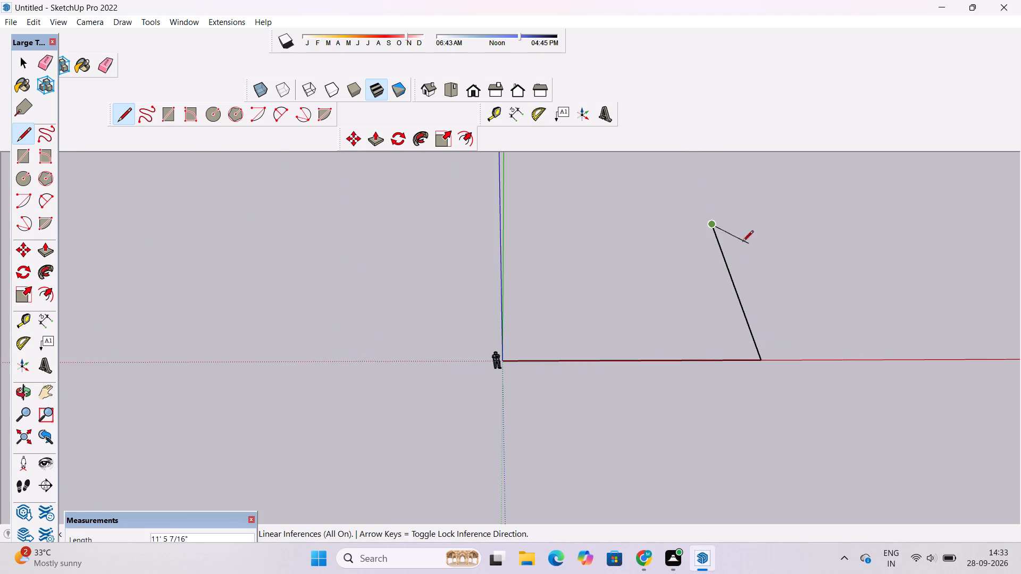
{"action": "scroll", "coordinate": [724, 225], "scroll_direction": "up", "scroll_amount": 5}
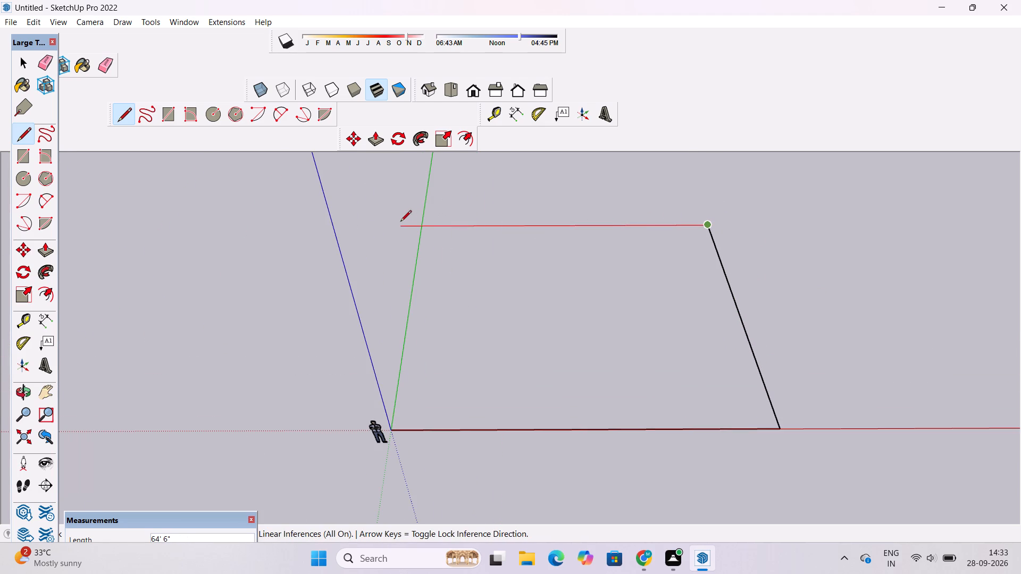
{"action": "type", "text": "60'"}
{"action": "key", "text": "Return"}
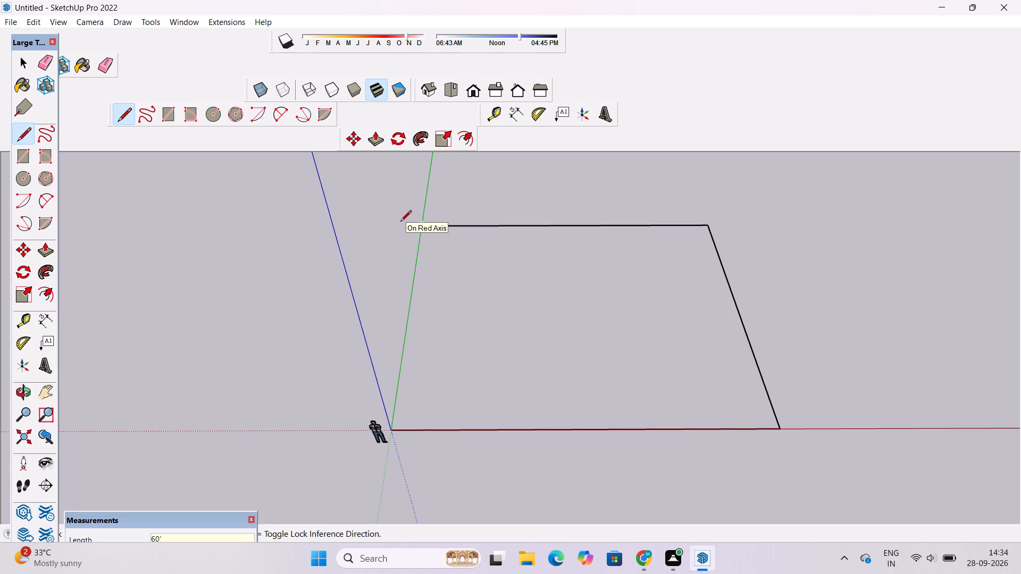
Close the outline into a face with a final line along the green axis to the starting point at the origin.
{"action": "left_click", "coordinate": [390, 430]}
{"action": "key", "text": "space"}
Examine the closed rectangular face from several angles, checking its corners and its alignment with the red and green axes.
{"action": "key", "text": "o"}
{"action": "scroll", "coordinate": [477, 326], "scroll_direction": "down", "scroll_amount": 8}
{"action": "left_click_drag", "start_coordinate": [484, 318], "coordinate": [448, 487]}
{"action": "scroll", "coordinate": [497, 360], "scroll_direction": "up", "scroll_amount": 6}
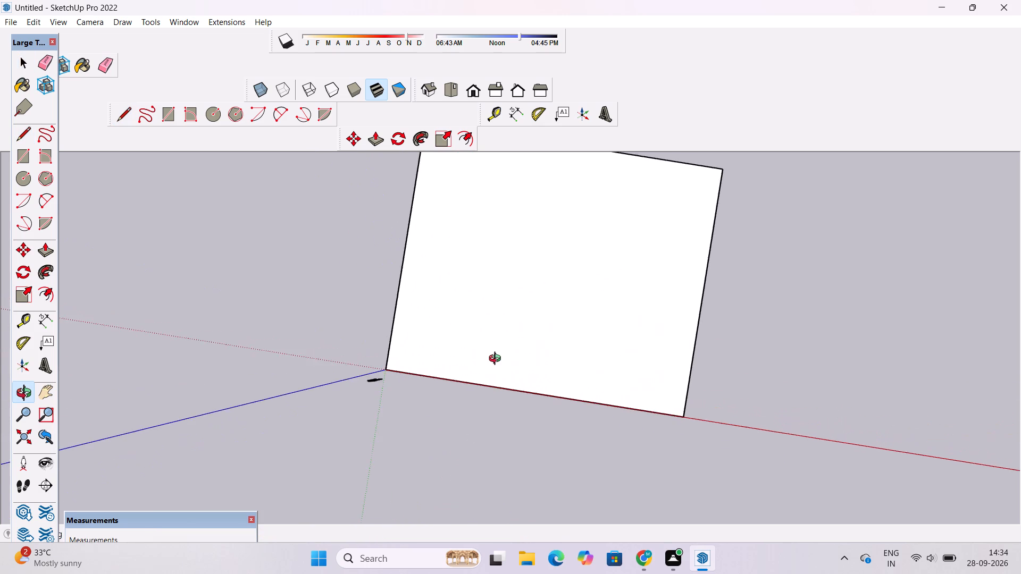
{"action": "scroll", "coordinate": [451, 423], "scroll_direction": "up", "scroll_amount": 10}
{"action": "left_click_drag", "start_coordinate": [433, 435], "coordinate": [475, 314]}
{"action": "left_click", "coordinate": [475, 314]}
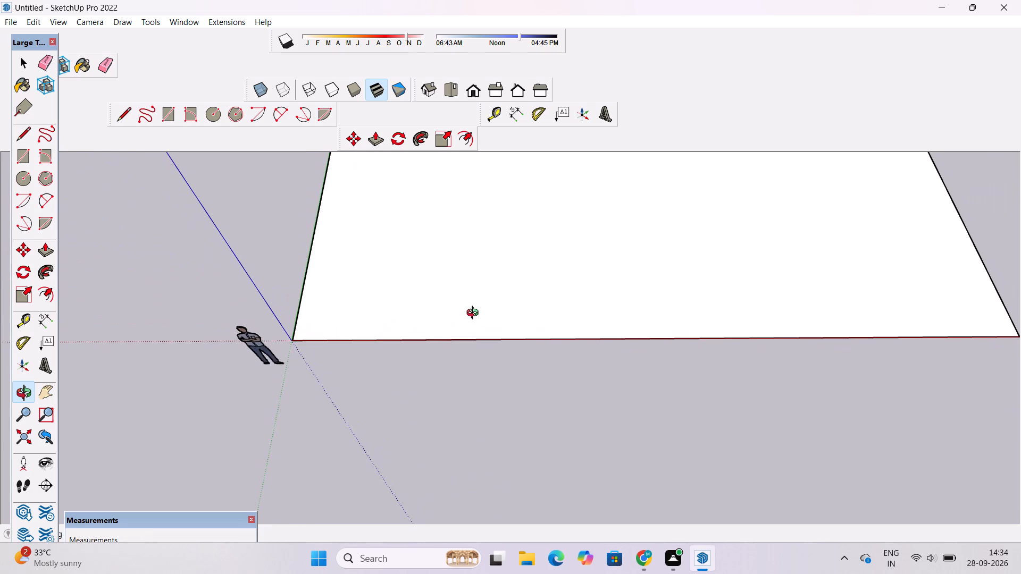
{"action": "scroll", "coordinate": [475, 314], "scroll_direction": "down", "scroll_amount": 2}
{"action": "left_click_drag", "start_coordinate": [475, 314], "coordinate": [475, 330], "text": "shift"}
{"action": "left_click_drag", "start_coordinate": [450, 382], "coordinate": [455, 363]}
{"action": "scroll", "coordinate": [458, 356], "scroll_direction": "up", "scroll_amount": 2}
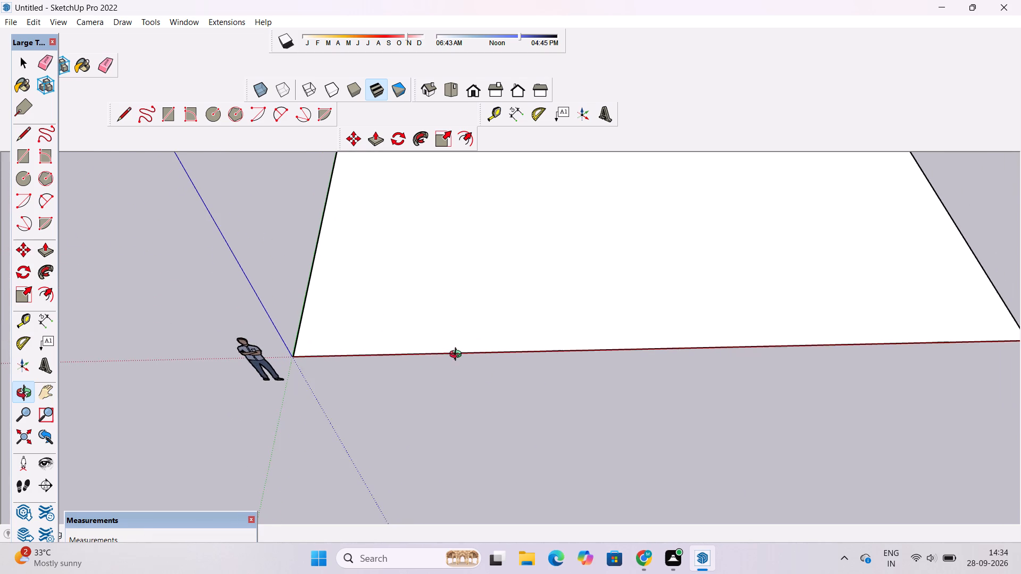
{"action": "left_click_drag", "start_coordinate": [458, 356], "coordinate": [460, 372], "text": "shift"}
{"action": "left_click_drag", "start_coordinate": [460, 395], "coordinate": [470, 364]}
{"action": "scroll", "coordinate": [471, 361], "scroll_direction": "down", "scroll_amount": 6}
{"action": "left_click_drag", "start_coordinate": [466, 378], "coordinate": [466, 367]}
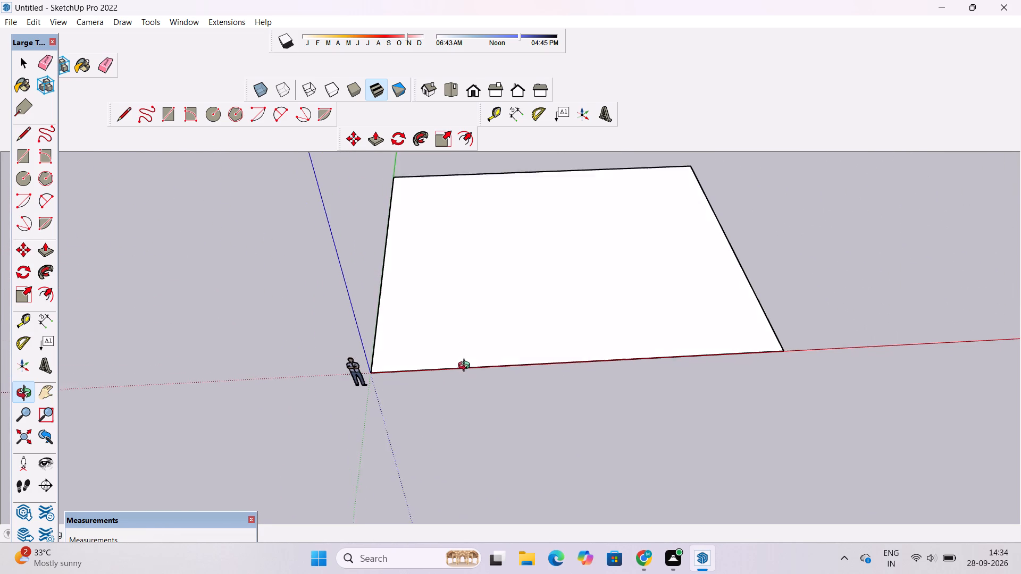
{"action": "left_click_drag", "start_coordinate": [466, 367], "coordinate": [466, 354]}
{"action": "left_click_drag", "start_coordinate": [466, 354], "coordinate": [465, 374], "text": "shift"}
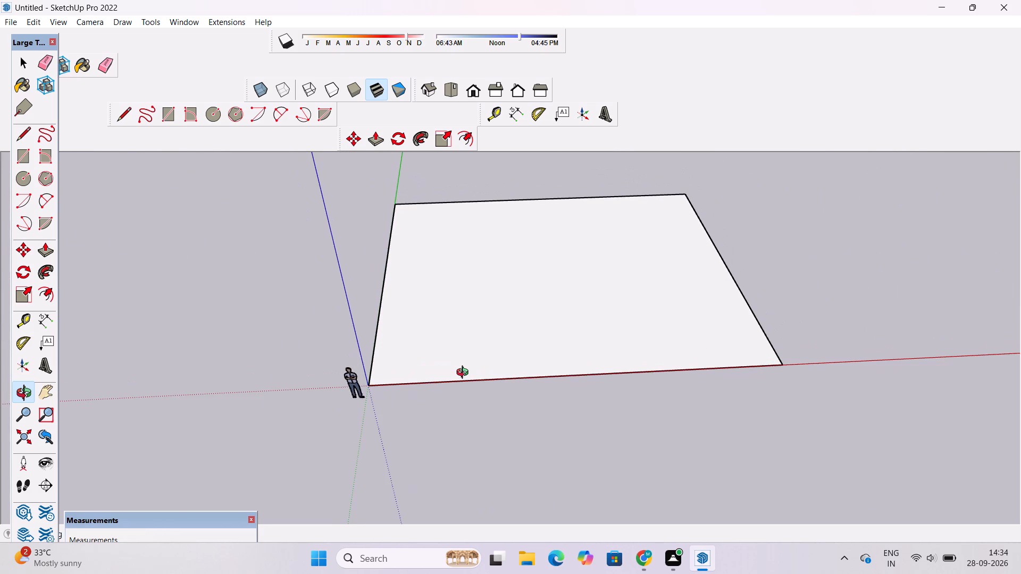
{"action": "scroll", "coordinate": [465, 374], "scroll_direction": "up", "scroll_amount": 3}
{"action": "scroll", "coordinate": [465, 374], "scroll_direction": "down", "scroll_amount": 1}
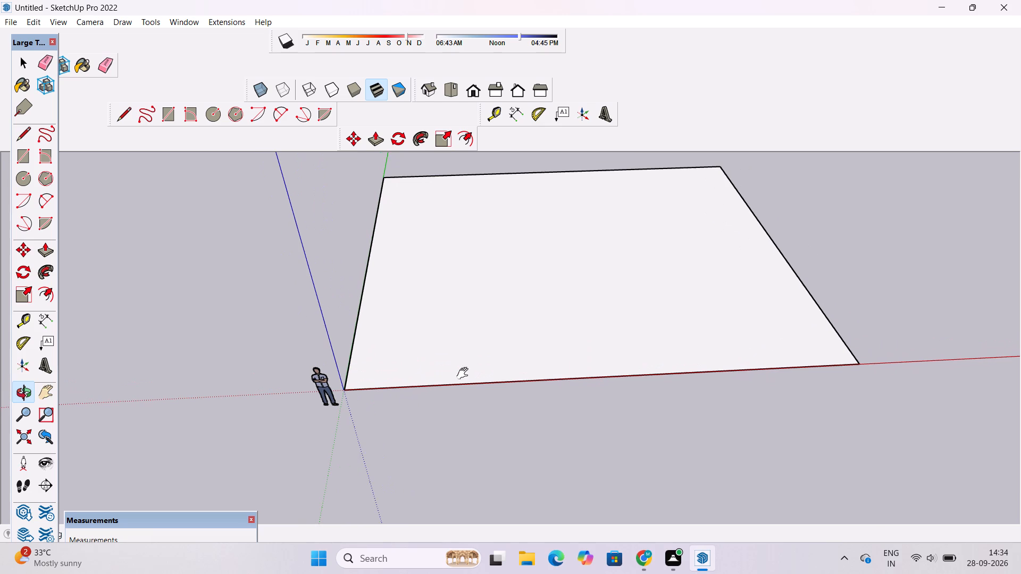
{"action": "left_click_drag", "start_coordinate": [465, 374], "coordinate": [461, 395], "text": "shift"}
{"action": "left_click_drag", "start_coordinate": [465, 428], "coordinate": [465, 421]}
{"action": "scroll", "coordinate": [467, 394], "scroll_direction": "up", "scroll_amount": 2}
{"action": "left_click_drag", "start_coordinate": [467, 386], "coordinate": [451, 415], "text": "shift"}
{"action": "scroll", "coordinate": [448, 407], "scroll_direction": "down", "scroll_amount": 2}
{"action": "left_click_drag", "start_coordinate": [476, 364], "coordinate": [487, 396]}
{"action": "left_click_drag", "start_coordinate": [500, 413], "coordinate": [430, 450], "text": "shift"}
{"action": "left_click_drag", "start_coordinate": [419, 470], "coordinate": [421, 443]}
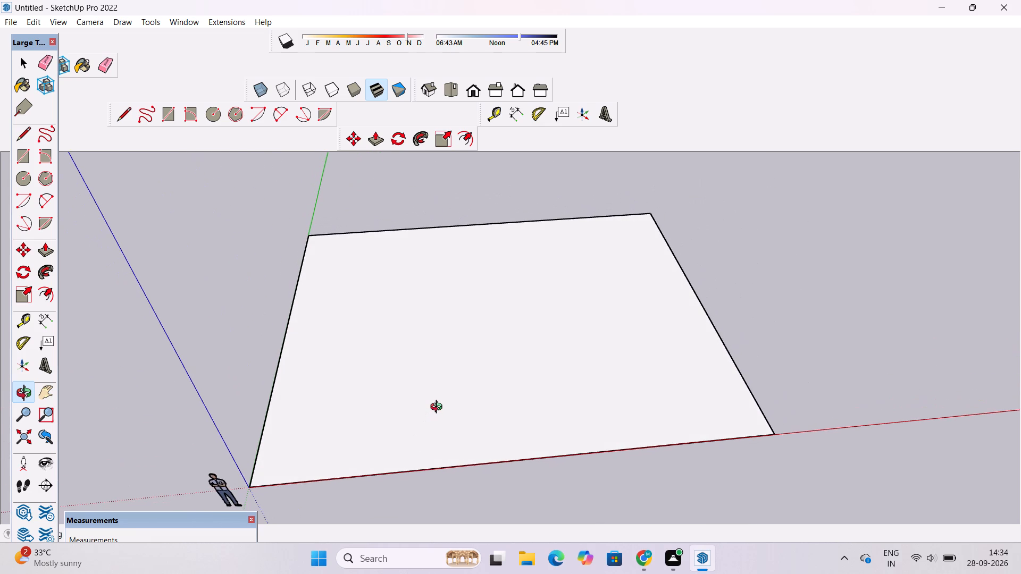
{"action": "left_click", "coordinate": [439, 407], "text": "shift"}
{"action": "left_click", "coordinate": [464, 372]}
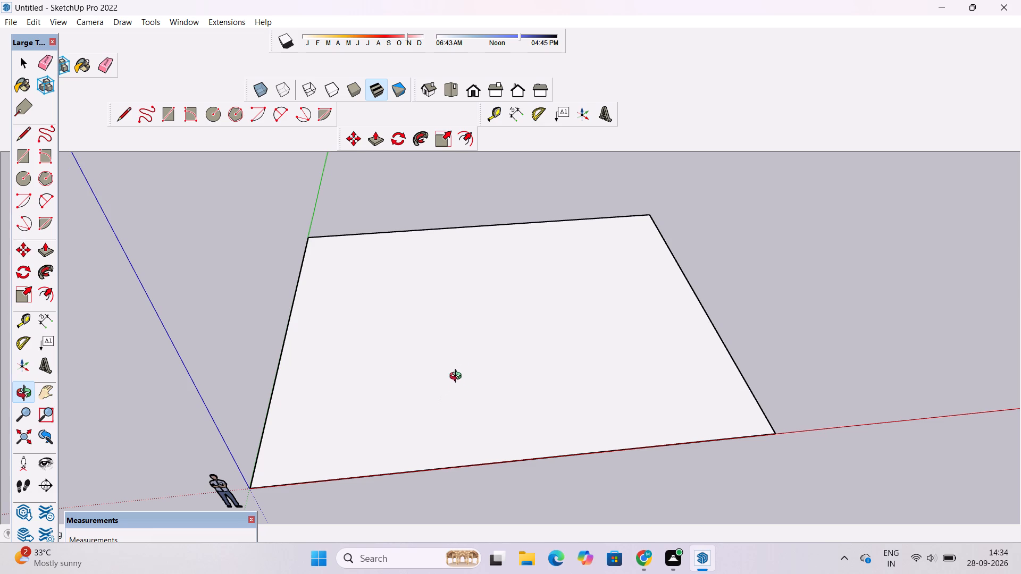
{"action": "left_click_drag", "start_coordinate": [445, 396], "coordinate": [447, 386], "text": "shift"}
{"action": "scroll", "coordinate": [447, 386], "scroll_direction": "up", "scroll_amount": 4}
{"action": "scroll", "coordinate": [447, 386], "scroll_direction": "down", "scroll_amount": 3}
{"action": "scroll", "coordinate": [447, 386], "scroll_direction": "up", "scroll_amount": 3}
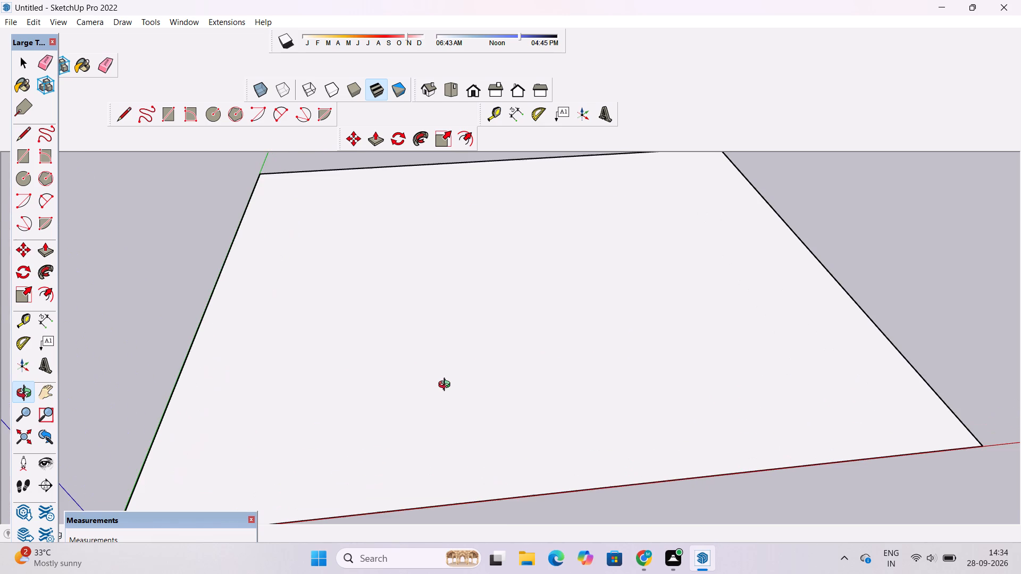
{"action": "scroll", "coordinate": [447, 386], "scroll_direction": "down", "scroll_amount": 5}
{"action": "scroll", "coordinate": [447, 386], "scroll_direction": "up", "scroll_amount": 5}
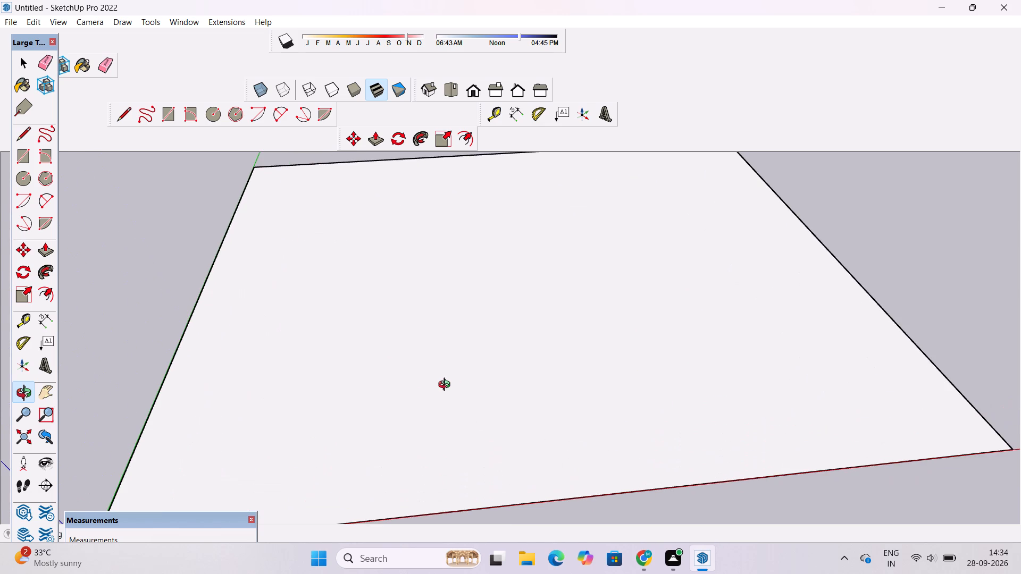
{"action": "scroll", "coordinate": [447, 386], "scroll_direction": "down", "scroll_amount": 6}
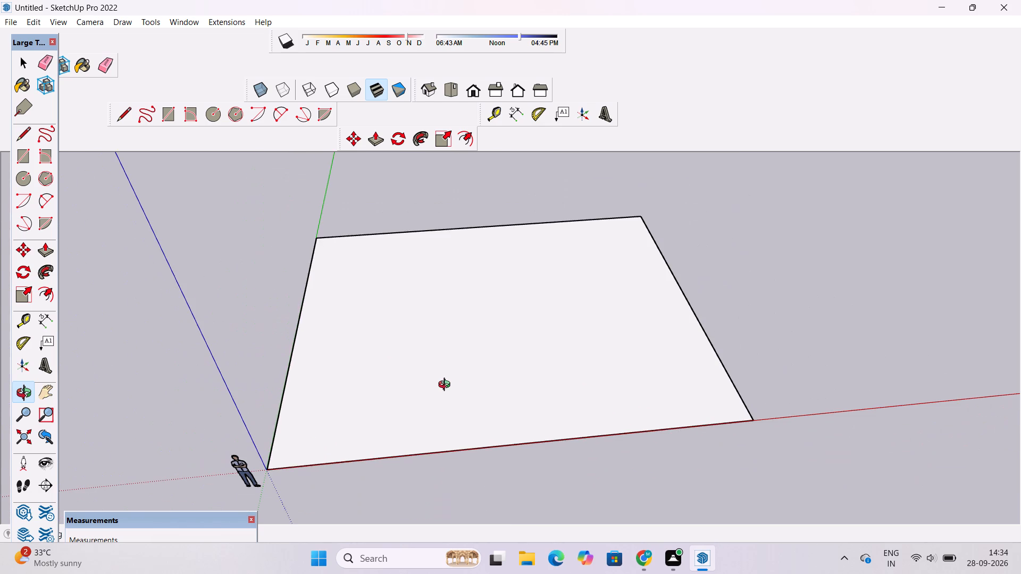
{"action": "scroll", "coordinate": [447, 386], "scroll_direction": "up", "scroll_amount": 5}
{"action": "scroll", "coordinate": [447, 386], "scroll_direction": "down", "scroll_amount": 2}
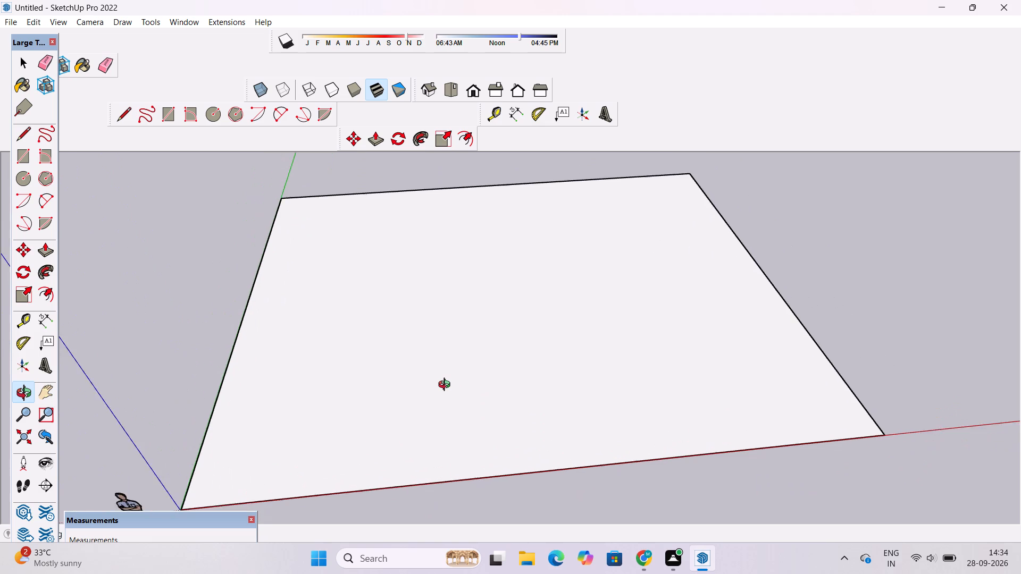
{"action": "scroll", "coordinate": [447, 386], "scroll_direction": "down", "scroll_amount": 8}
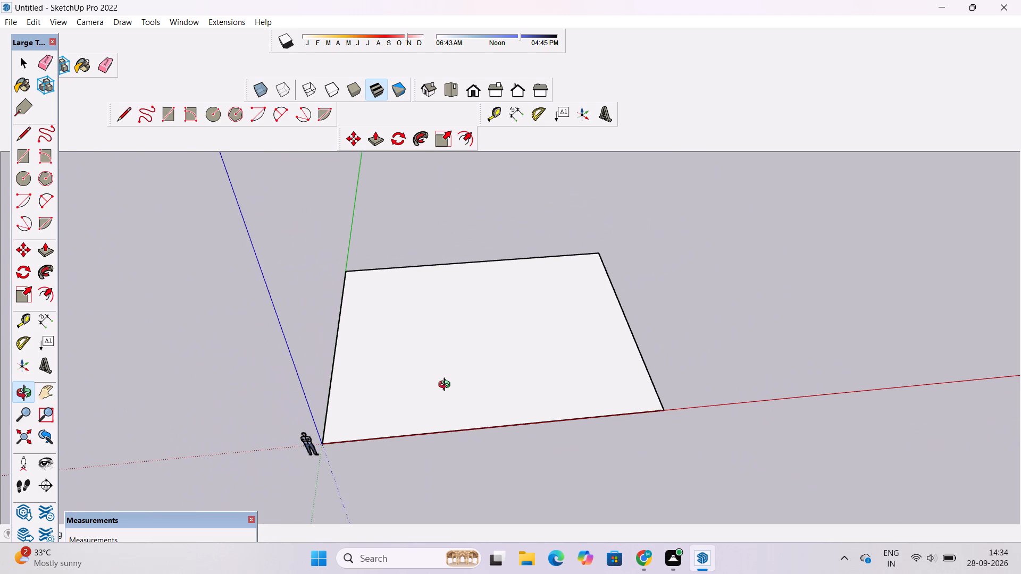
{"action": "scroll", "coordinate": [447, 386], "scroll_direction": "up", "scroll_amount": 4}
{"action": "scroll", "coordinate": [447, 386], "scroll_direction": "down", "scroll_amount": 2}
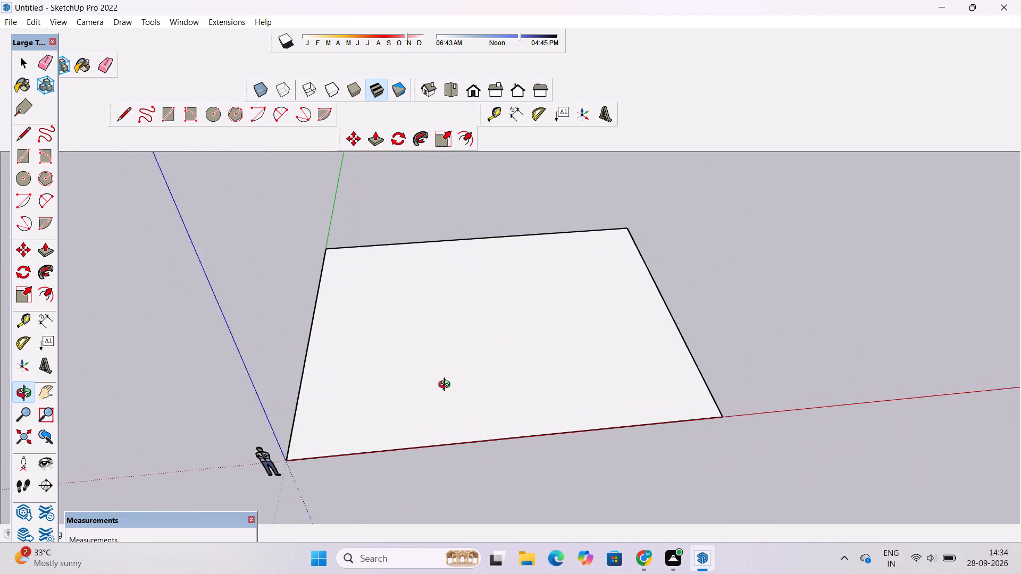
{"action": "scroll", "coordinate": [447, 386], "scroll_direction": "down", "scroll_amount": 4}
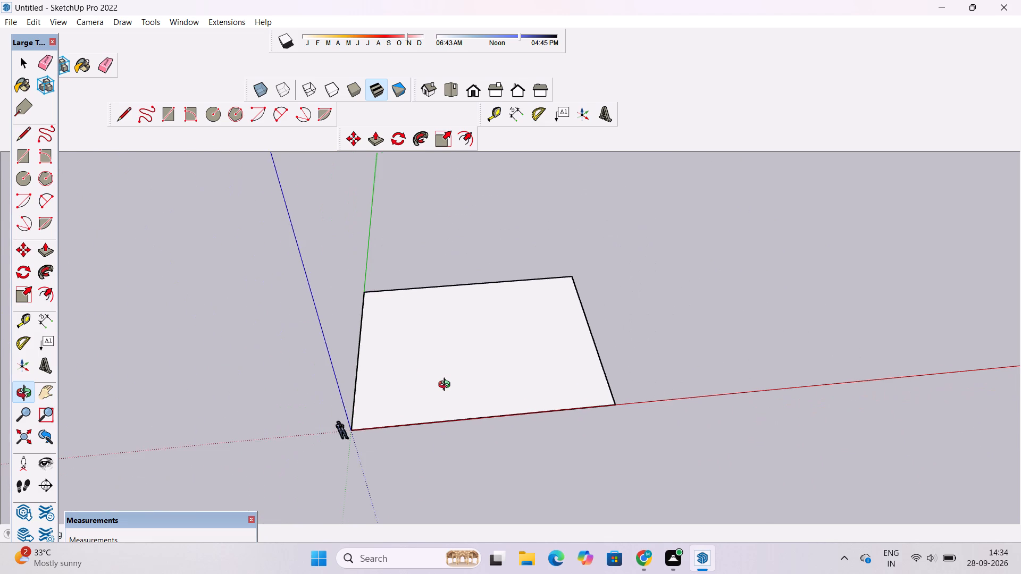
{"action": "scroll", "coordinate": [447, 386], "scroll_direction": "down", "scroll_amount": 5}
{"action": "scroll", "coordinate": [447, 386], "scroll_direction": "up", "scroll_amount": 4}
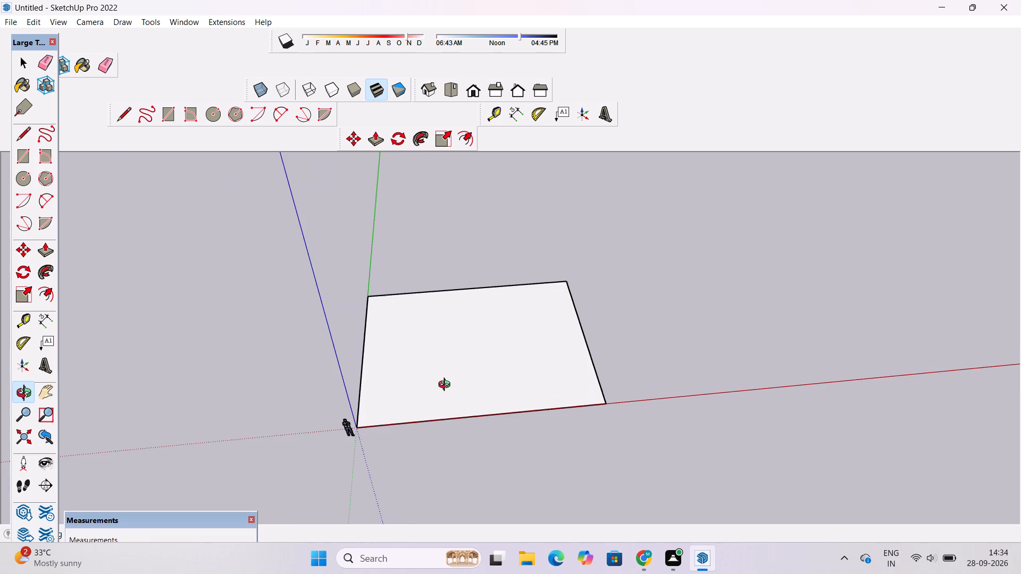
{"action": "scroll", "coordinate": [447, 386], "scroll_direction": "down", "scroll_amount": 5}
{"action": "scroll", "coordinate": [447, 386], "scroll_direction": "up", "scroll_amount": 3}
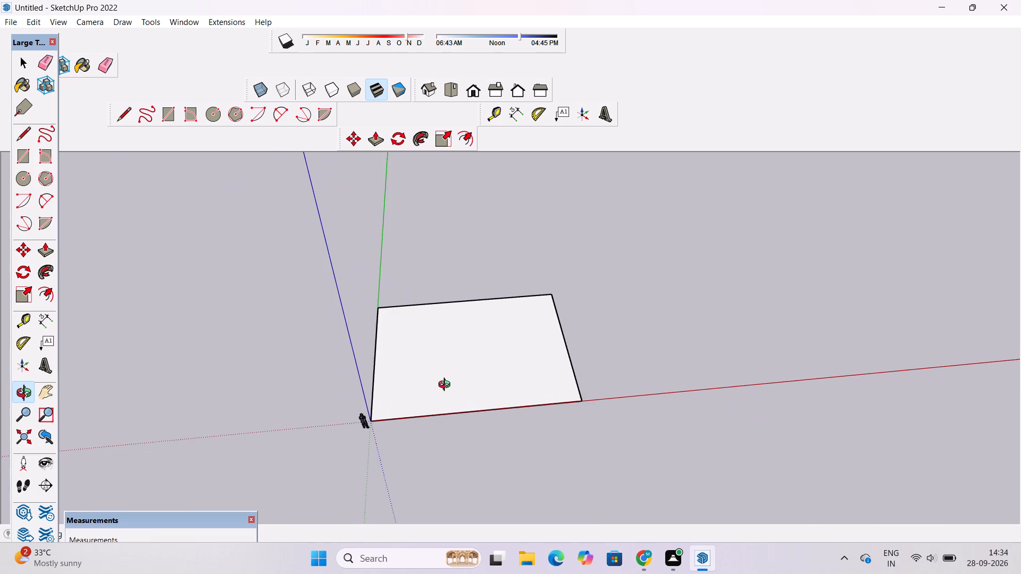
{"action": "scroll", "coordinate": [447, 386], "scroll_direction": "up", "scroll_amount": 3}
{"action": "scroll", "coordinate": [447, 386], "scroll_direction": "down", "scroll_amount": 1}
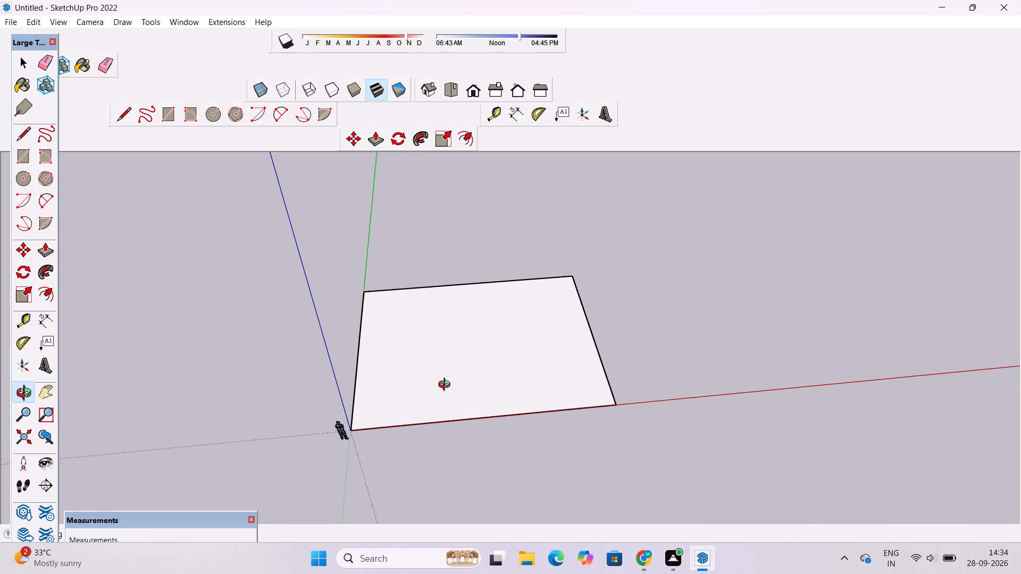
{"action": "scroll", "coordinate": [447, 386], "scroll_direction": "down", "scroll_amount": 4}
Push/Pull the rectangular face upward by 1' to form a slab.
{"action": "left_click_drag", "start_coordinate": [472, 393], "coordinate": [464, 467]}
{"action": "scroll", "coordinate": [447, 395], "scroll_direction": "up", "scroll_amount": 3}
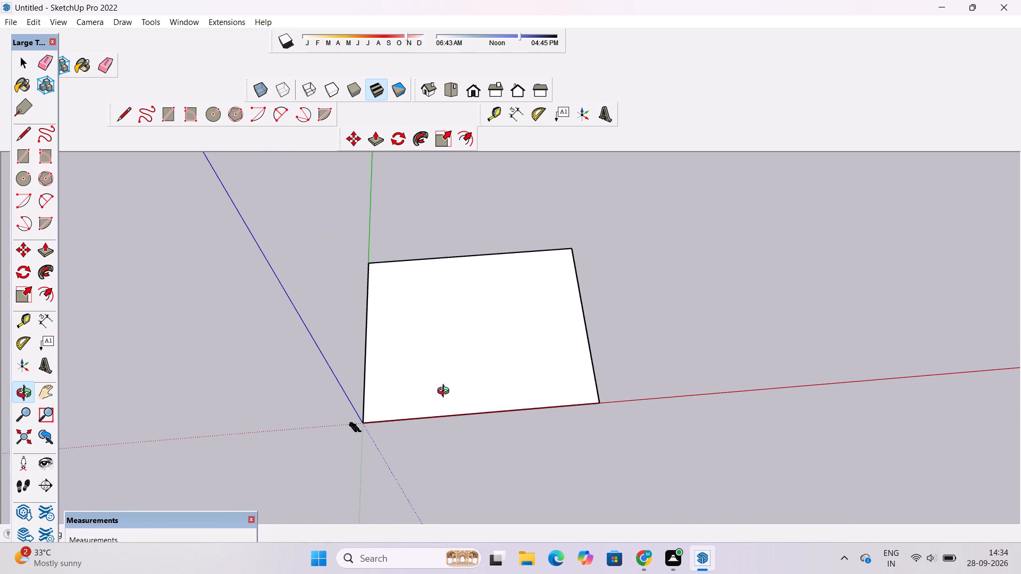
{"action": "scroll", "coordinate": [428, 471], "scroll_direction": "up", "scroll_amount": 11}
{"action": "left_click_drag", "start_coordinate": [428, 469], "coordinate": [408, 436]}
{"action": "left_click_drag", "start_coordinate": [405, 400], "coordinate": [365, 428], "text": "shift"}
{"action": "left_click_drag", "start_coordinate": [317, 385], "coordinate": [320, 398], "text": "shift"}
{"action": "scroll", "coordinate": [320, 398], "scroll_direction": "up", "scroll_amount": 5}
{"action": "scroll", "coordinate": [352, 374], "scroll_direction": "down", "scroll_amount": 1}
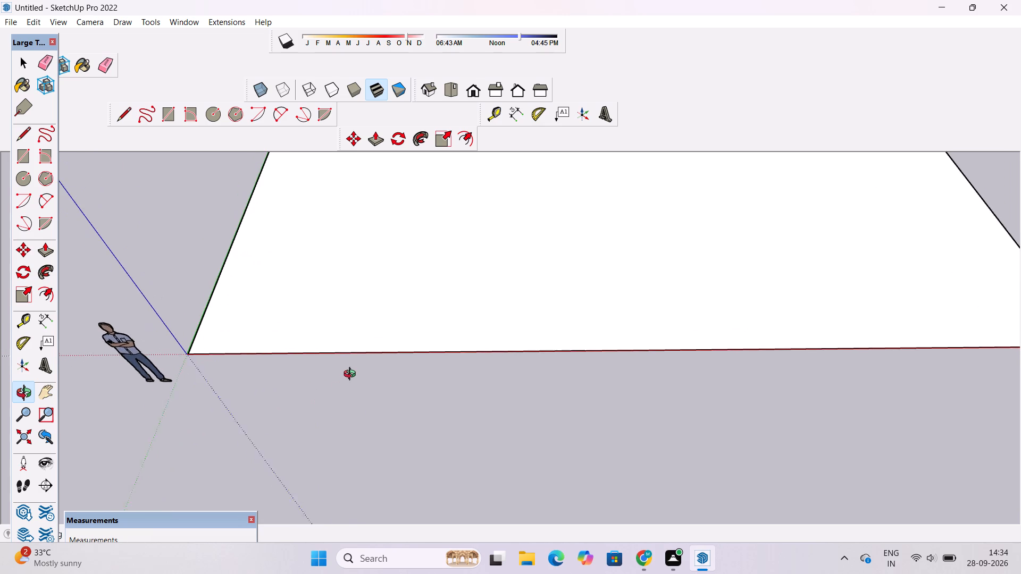
{"action": "scroll", "coordinate": [352, 375], "scroll_direction": "down", "scroll_amount": 2}
{"action": "scroll", "coordinate": [355, 391], "scroll_direction": "up", "scroll_amount": 2}
{"action": "left_click_drag", "start_coordinate": [313, 372], "coordinate": [338, 462], "text": "shift"}
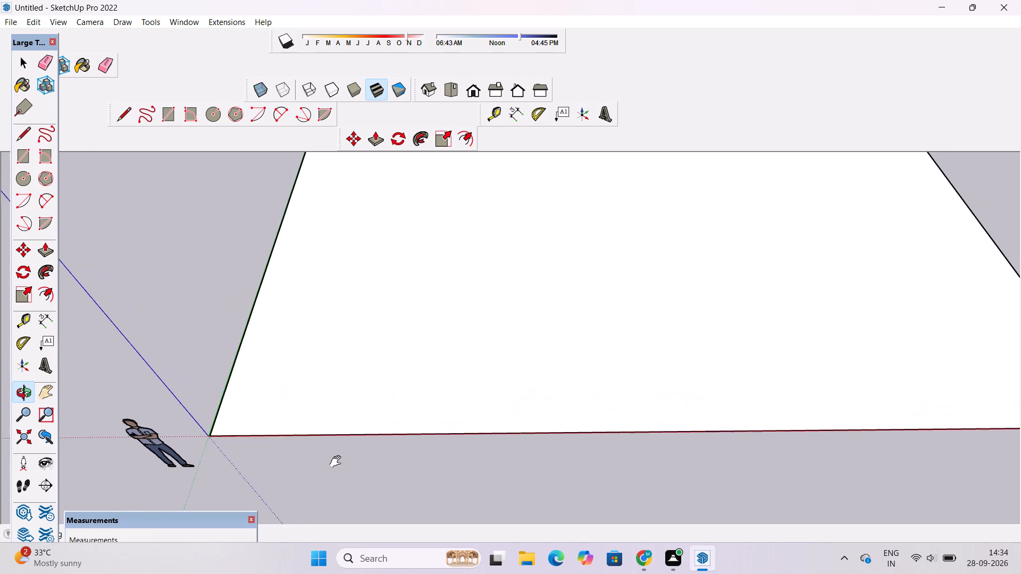
{"action": "left_click_drag", "start_coordinate": [338, 462], "coordinate": [336, 464], "text": "shift"}
{"action": "scroll", "coordinate": [319, 458], "scroll_direction": "up", "scroll_amount": 8}
{"action": "left_click_drag", "start_coordinate": [277, 437], "coordinate": [242, 445], "text": "shift"}
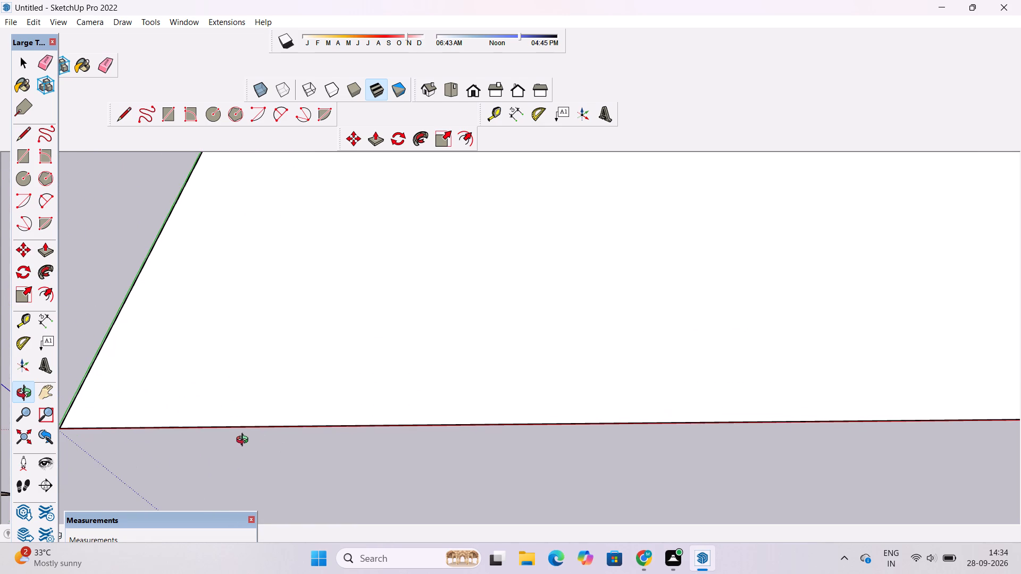
{"action": "left_click_drag", "start_coordinate": [248, 438], "coordinate": [237, 448], "text": "shift"}
{"action": "scroll", "coordinate": [237, 448], "scroll_direction": "down", "scroll_amount": 1, "text": "shift"}
{"action": "scroll", "coordinate": [238, 448], "scroll_direction": "up", "scroll_amount": 1, "text": "shift"}
{"action": "left_click", "coordinate": [238, 448], "text": "shift"}
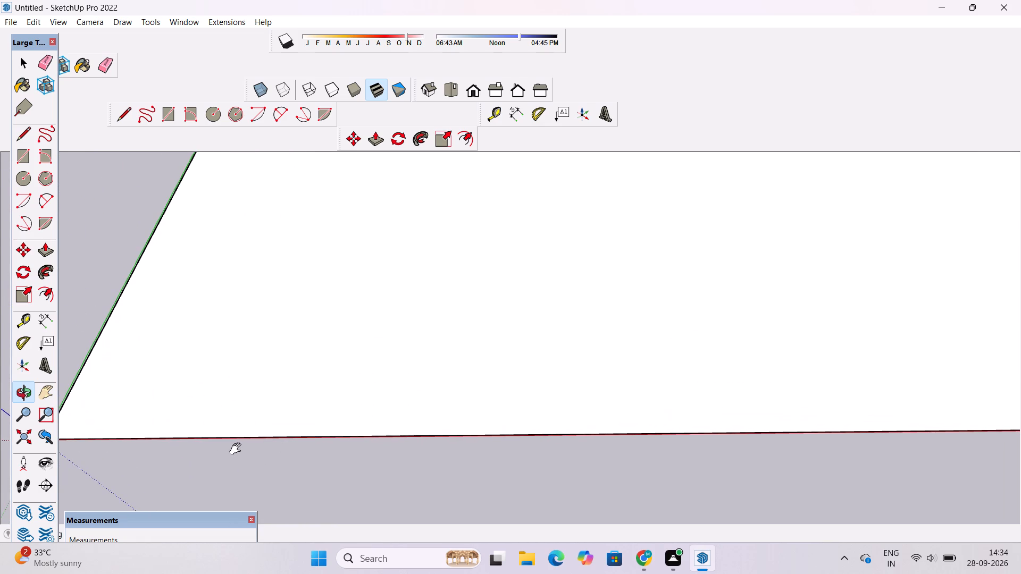
{"action": "left_click_drag", "start_coordinate": [238, 449], "coordinate": [220, 450]}
{"action": "key", "text": "space"}
{"action": "key", "text": "p"}
{"action": "scroll", "coordinate": [269, 417], "scroll_direction": "down", "scroll_amount": 1}
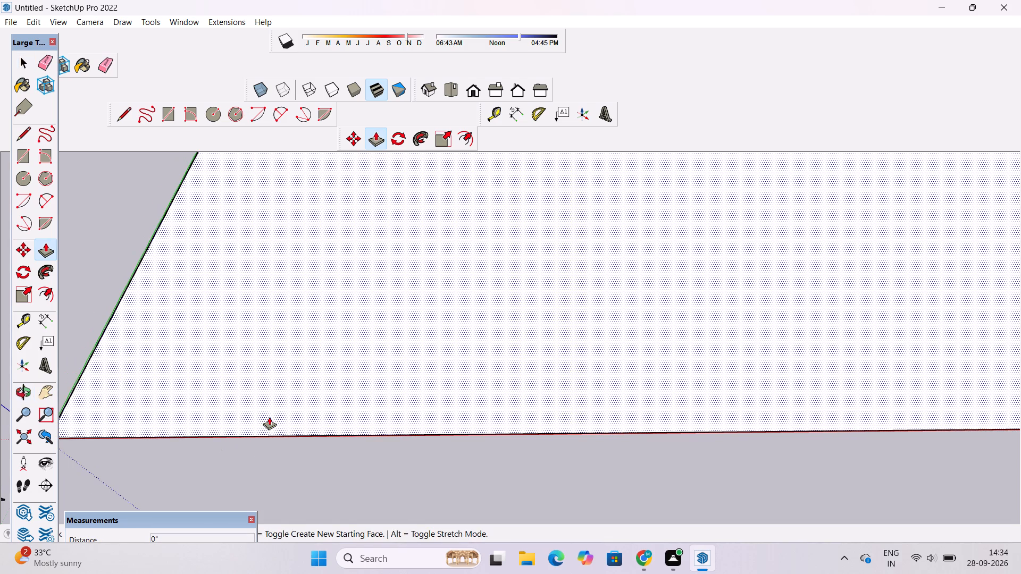
{"action": "left_click", "coordinate": [269, 417]}
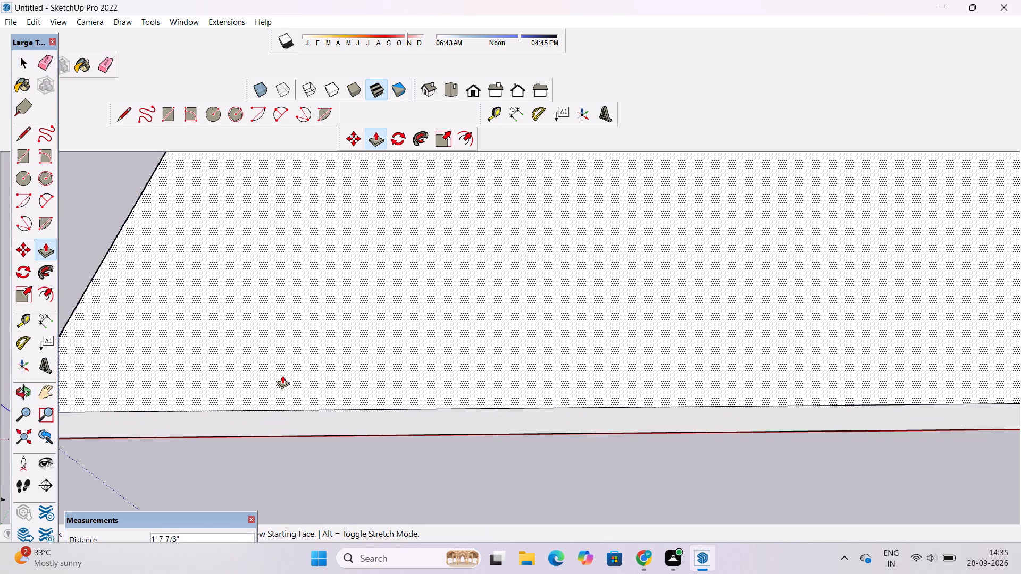
{"action": "type", "text": "1'"}
{"action": "key", "text": "Return"}
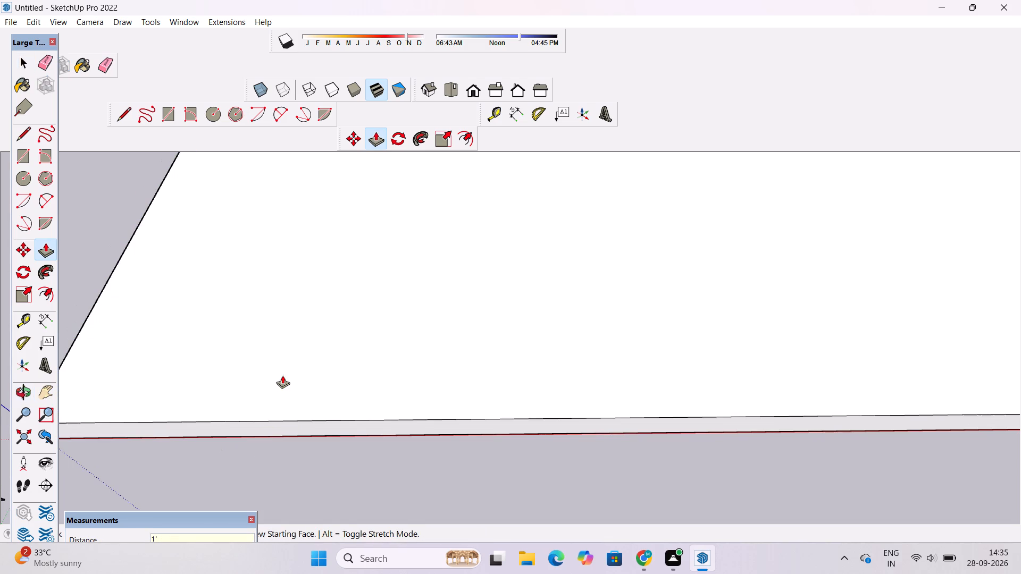
Examine the slab from several angles, checking its top face, its thickness and the front side along the red axis.
{"action": "type", "text": "O9"}
{"action": "scroll", "coordinate": [270, 386], "scroll_direction": "down", "scroll_amount": 4}
{"action": "left_click_drag", "start_coordinate": [243, 428], "coordinate": [241, 403]}
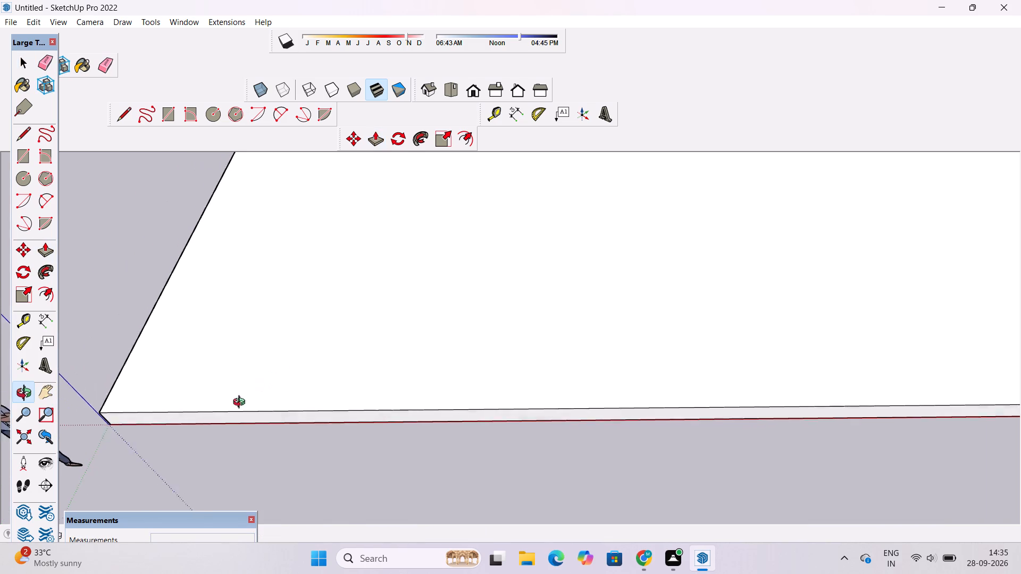
{"action": "left_click_drag", "start_coordinate": [241, 403], "coordinate": [241, 378]}
{"action": "left_click_drag", "start_coordinate": [265, 372], "coordinate": [206, 395], "text": "shift"}
{"action": "scroll", "coordinate": [202, 394], "scroll_direction": "down", "scroll_amount": 7}
{"action": "left_click_drag", "start_coordinate": [228, 422], "coordinate": [238, 392]}
{"action": "left_click_drag", "start_coordinate": [264, 379], "coordinate": [255, 410]}
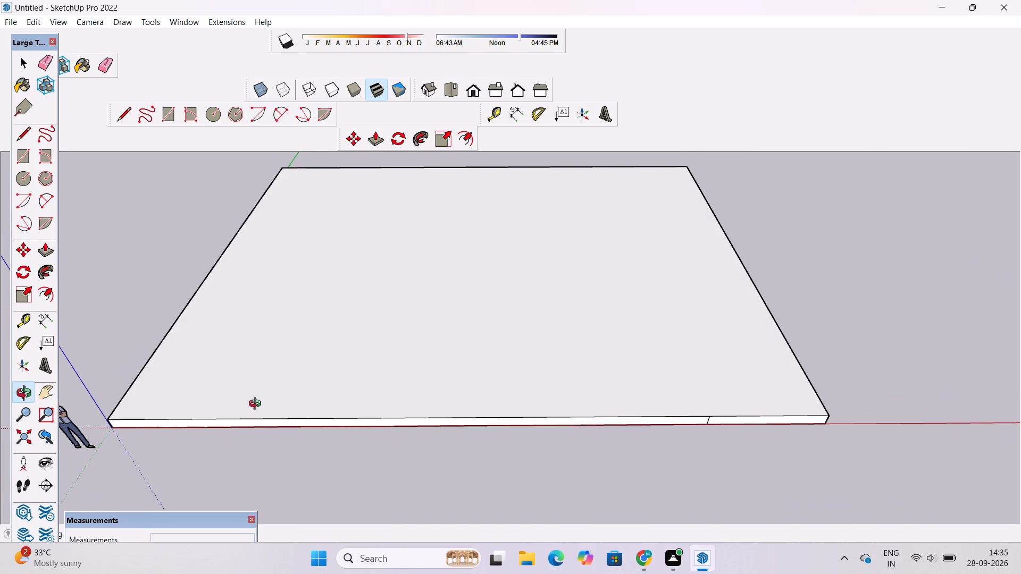
{"action": "left_click_drag", "start_coordinate": [290, 371], "coordinate": [288, 434]}
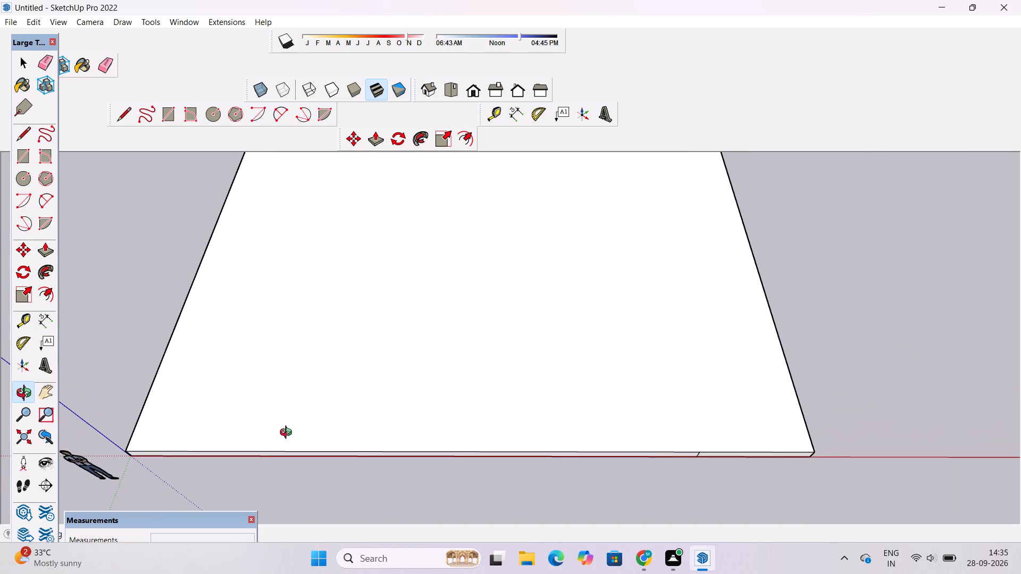
{"action": "scroll", "coordinate": [288, 418], "scroll_direction": "up", "scroll_amount": 2}
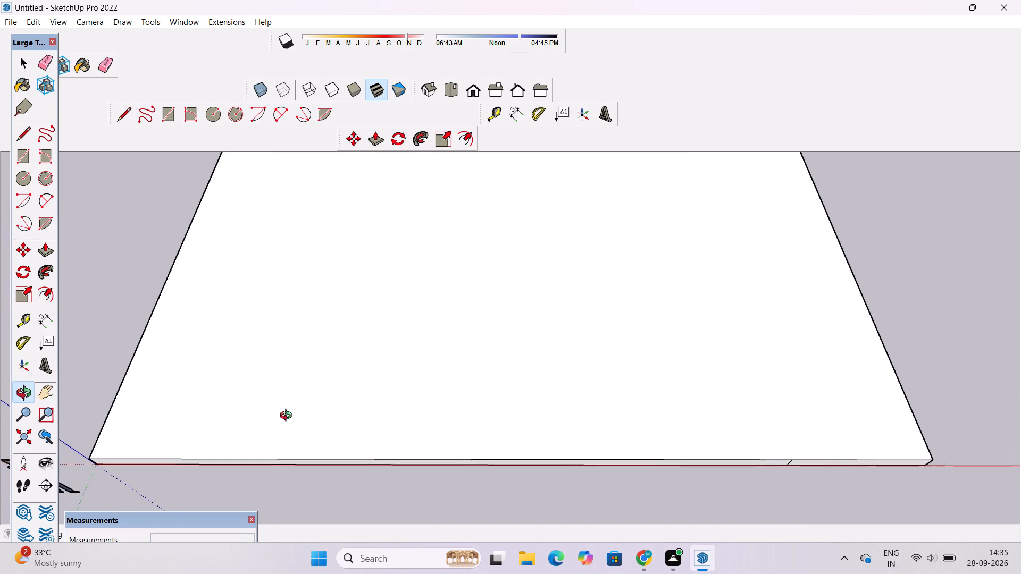
{"action": "scroll", "coordinate": [288, 417], "scroll_direction": "up", "scroll_amount": 1}
{"action": "left_click_drag", "start_coordinate": [294, 416], "coordinate": [294, 453]}
{"action": "left_click_drag", "start_coordinate": [324, 432], "coordinate": [294, 445], "text": "shift"}
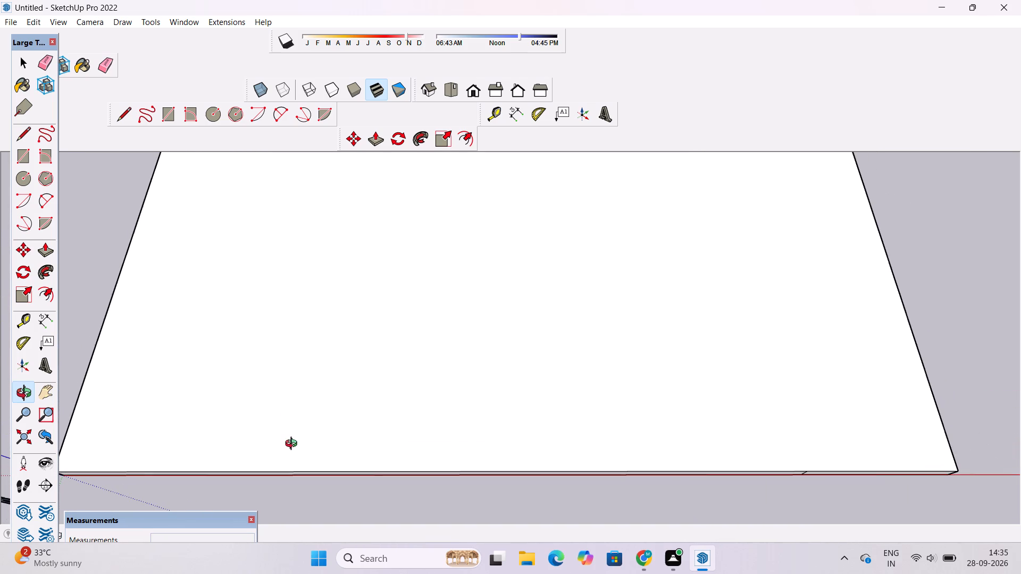
{"action": "scroll", "coordinate": [251, 418], "scroll_direction": "down", "scroll_amount": 2}
{"action": "left_click_drag", "start_coordinate": [262, 437], "coordinate": [276, 408]}
{"action": "left_click_drag", "start_coordinate": [420, 470], "coordinate": [395, 412]}
{"action": "scroll", "coordinate": [393, 411], "scroll_direction": "down", "scroll_amount": 3}
{"action": "left_click_drag", "start_coordinate": [394, 409], "coordinate": [338, 443], "text": "shift"}
{"action": "left_click_drag", "start_coordinate": [347, 478], "coordinate": [349, 408]}
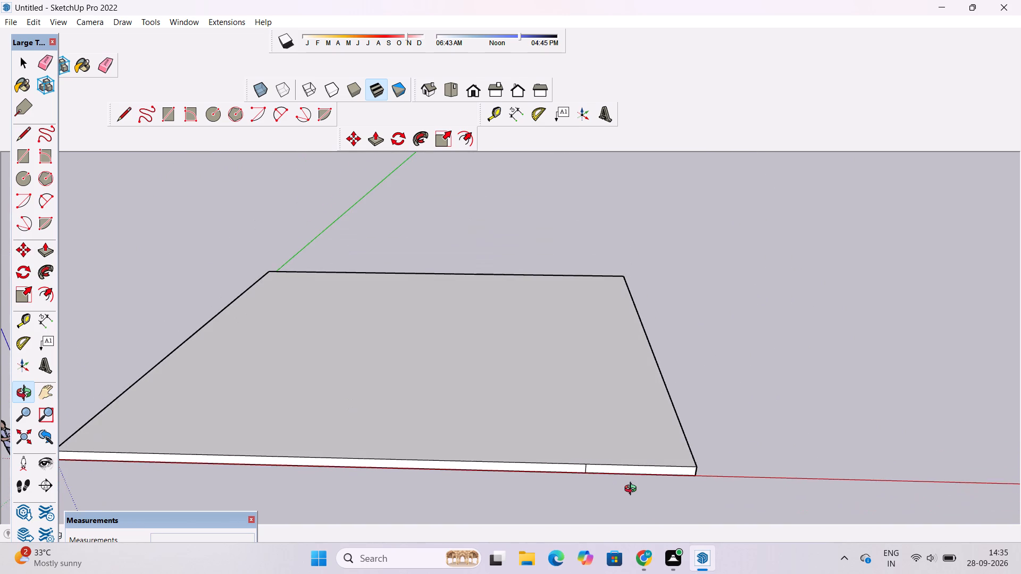
Erase the short stray edge that splits the slab's front side face near its far corner on the red axis.
{"action": "scroll", "coordinate": [627, 486], "scroll_direction": "up", "scroll_amount": 8}
{"action": "key", "text": "e"}
{"action": "left_click_drag", "start_coordinate": [547, 445], "coordinate": [539, 447]}
{"action": "key", "text": "space"}
Copy the slab's top face with its edges about 98' 11" along the red axis, clear of the original slab.
{"action": "type", "text": "O"}
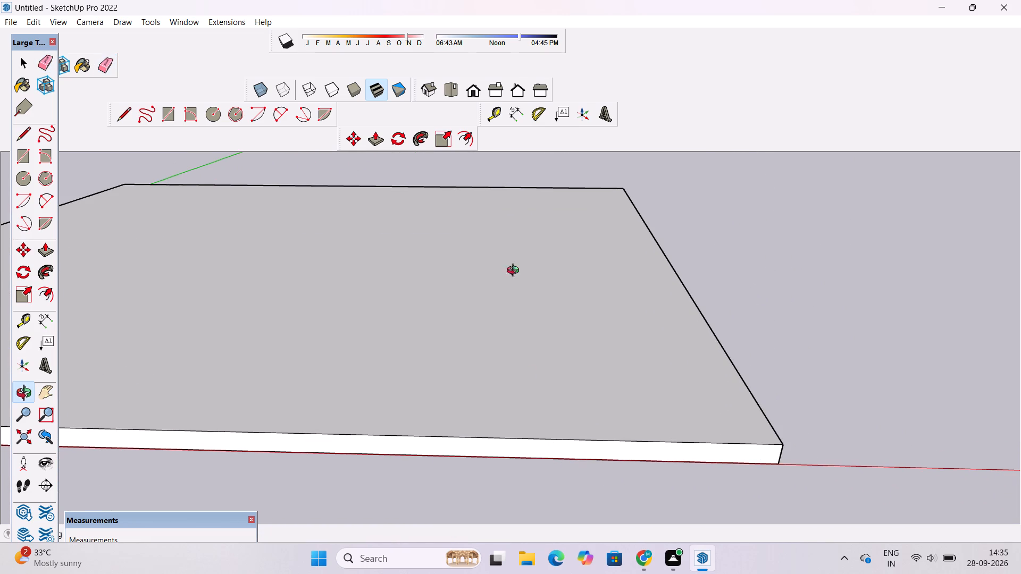
{"action": "scroll", "coordinate": [527, 210], "scroll_direction": "down", "scroll_amount": 5}
{"action": "left_click_drag", "start_coordinate": [528, 286], "coordinate": [529, 348]}
{"action": "scroll", "coordinate": [523, 365], "scroll_direction": "down", "scroll_amount": 4}
{"action": "left_click_drag", "start_coordinate": [409, 372], "coordinate": [465, 435], "text": "shift"}
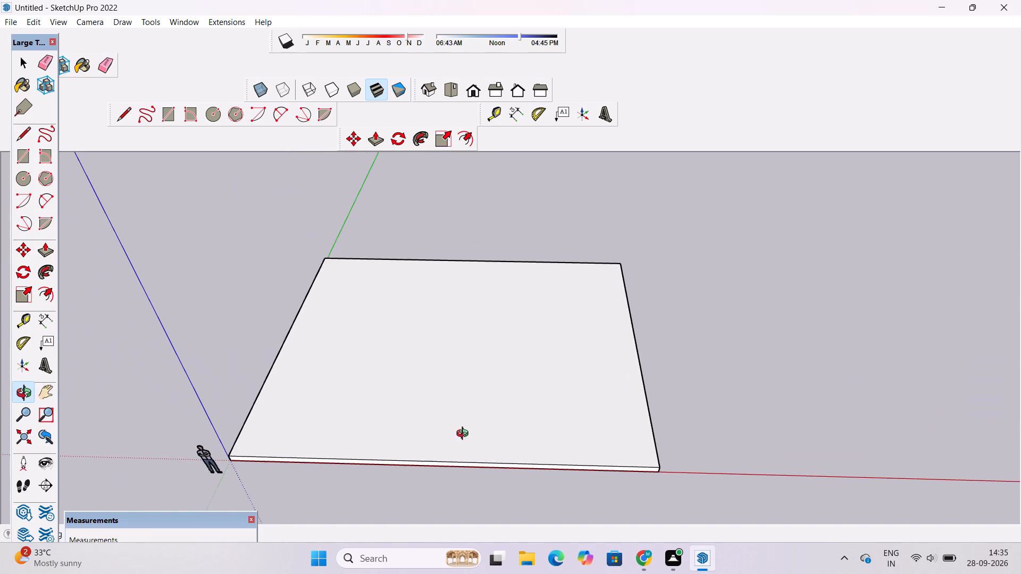
{"action": "left_click_drag", "start_coordinate": [461, 425], "coordinate": [401, 391], "text": "shift"}
{"action": "key", "text": "space"}
{"action": "double_click", "coordinate": [422, 375]}
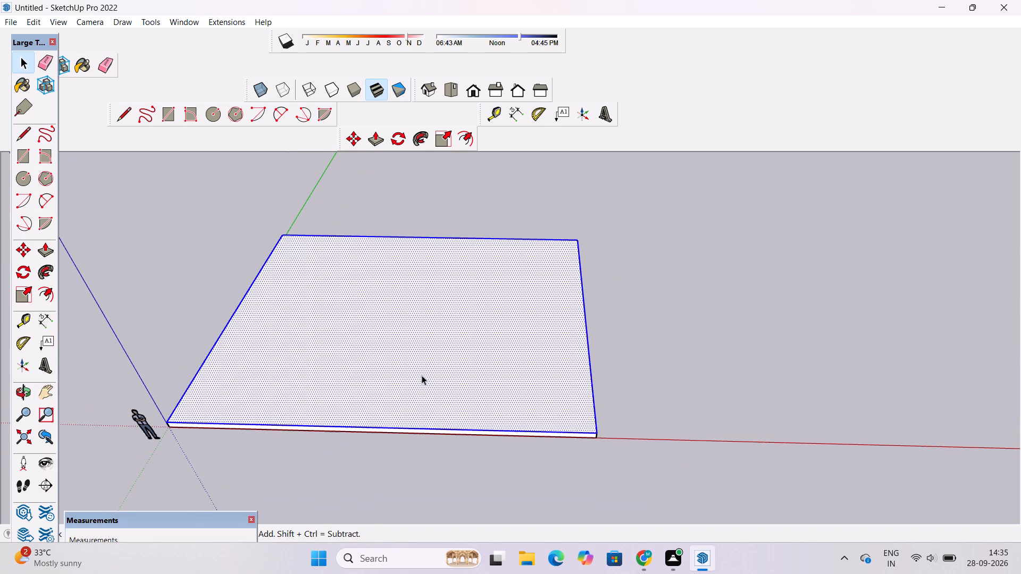
{"action": "key", "text": "m"}
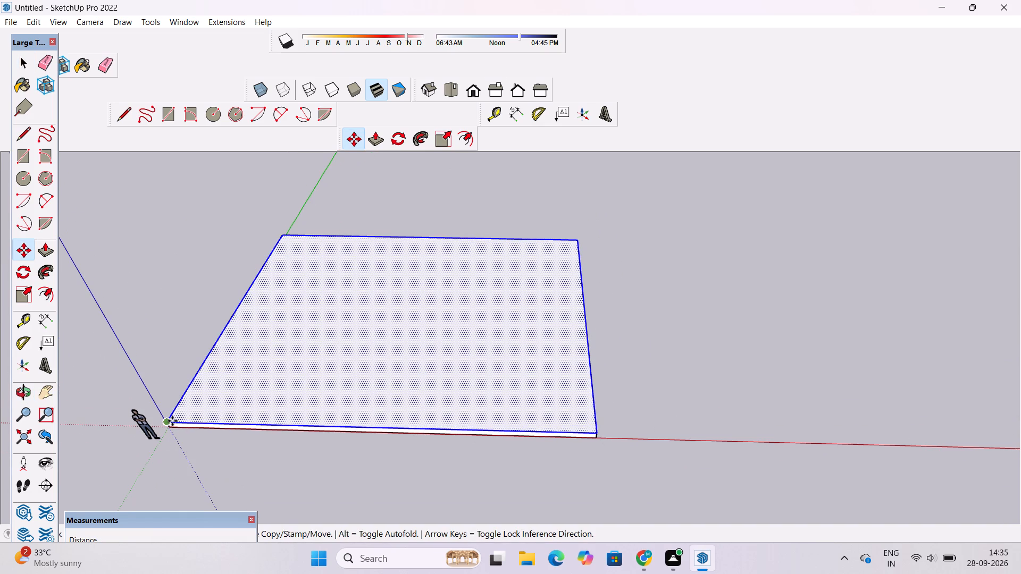
{"action": "scroll", "coordinate": [172, 421], "scroll_direction": "up", "scroll_amount": 5}
{"action": "left_click", "coordinate": [164, 422]}
{"action": "scroll", "coordinate": [205, 422], "scroll_direction": "down", "scroll_amount": 5}
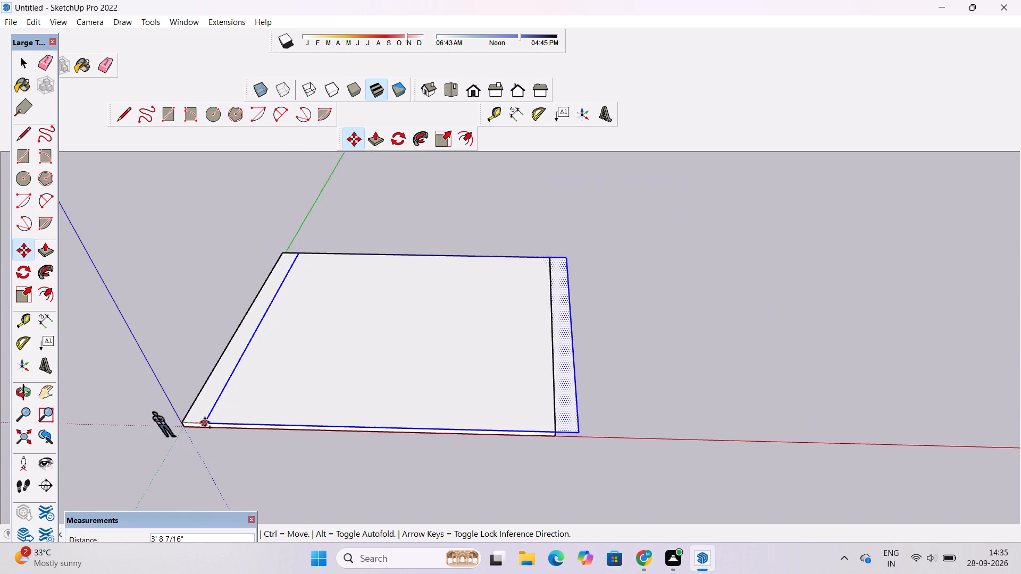
{"action": "scroll", "coordinate": [205, 422], "scroll_direction": "down", "scroll_amount": 9}
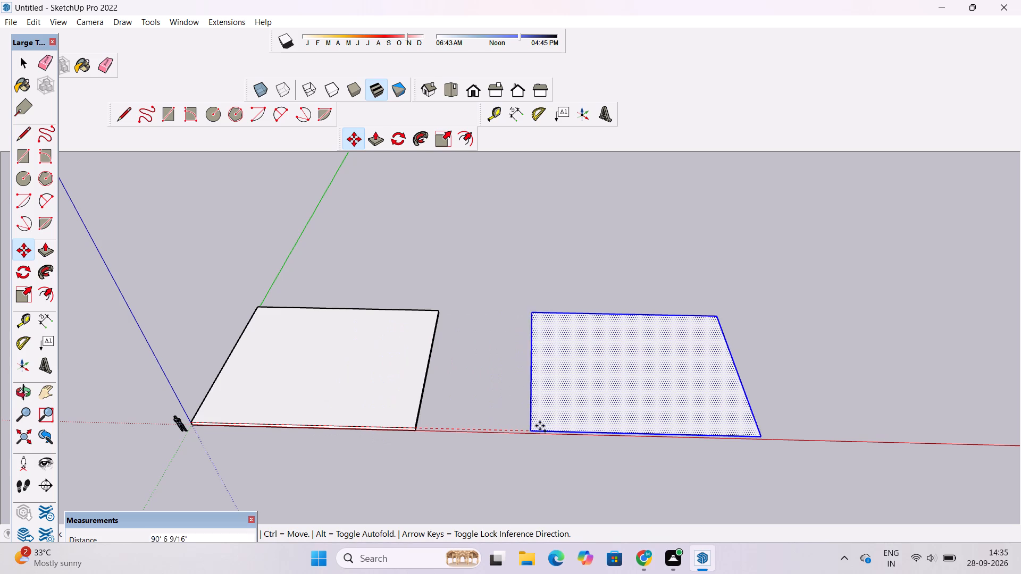
{"action": "left_click", "coordinate": [563, 425]}
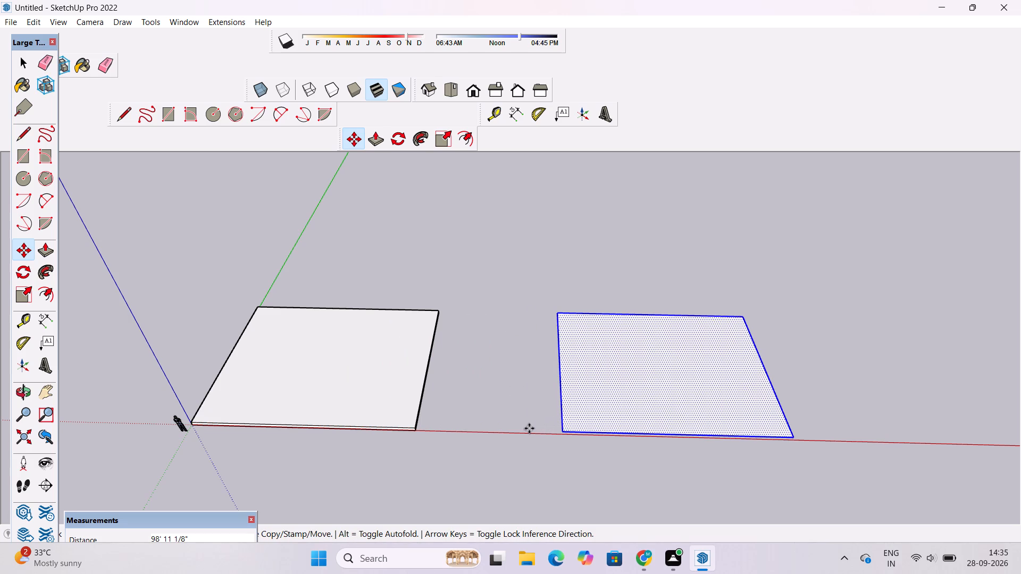
Push/Pull the copied face upward by 1' to form a second slab.
{"action": "key", "text": "space"}
{"action": "key", "text": "o"}
{"action": "scroll", "coordinate": [496, 411], "scroll_direction": "up", "scroll_amount": 2}
{"action": "left_click_drag", "start_coordinate": [496, 411], "coordinate": [496, 412]}
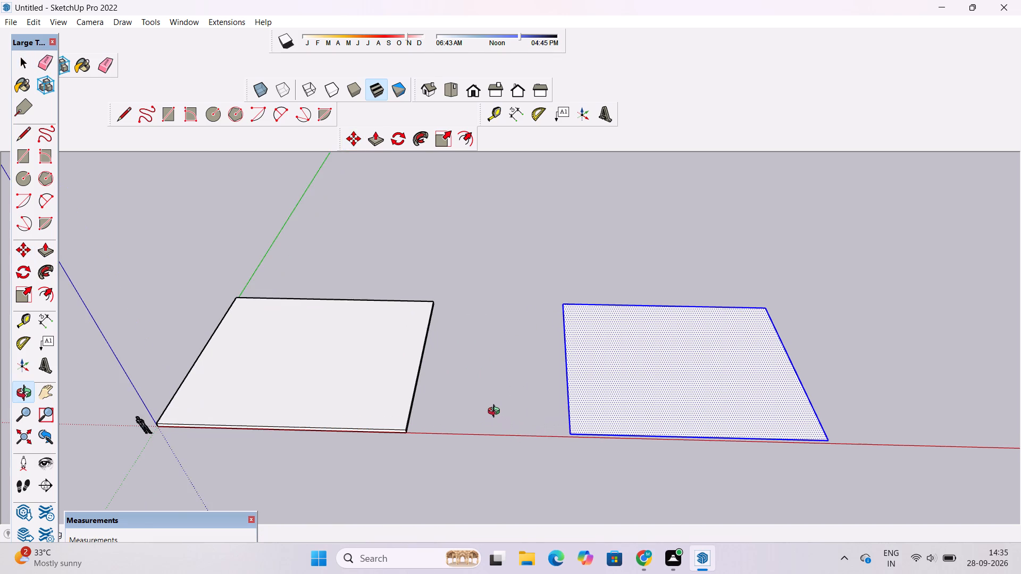
{"action": "left_click_drag", "start_coordinate": [496, 412], "coordinate": [496, 418]}
{"action": "left_click_drag", "start_coordinate": [496, 418], "coordinate": [440, 426], "text": "shift"}
{"action": "left_click", "coordinate": [440, 426]}
{"action": "key", "text": "space"}
{"action": "left_click", "coordinate": [437, 409]}
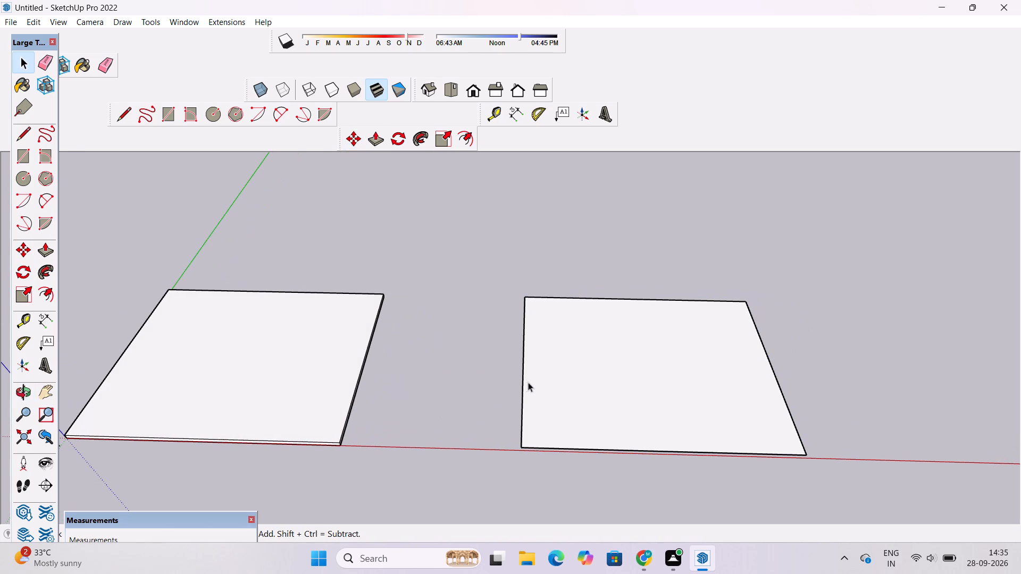
{"action": "left_click", "coordinate": [599, 389]}
{"action": "key", "text": "p"}
{"action": "left_click", "coordinate": [599, 389]}
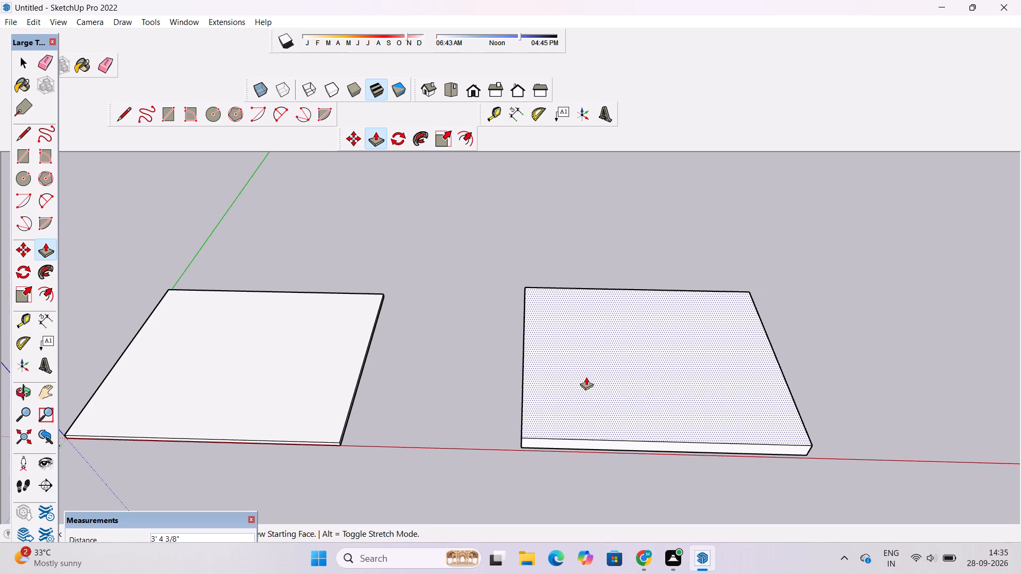
{"action": "type", "text": "1'"}
{"action": "key", "text": "Return"}
Examine both slabs from low and high angles, comparing their thickness and their alignment along the red axis.
{"action": "key", "text": "o"}
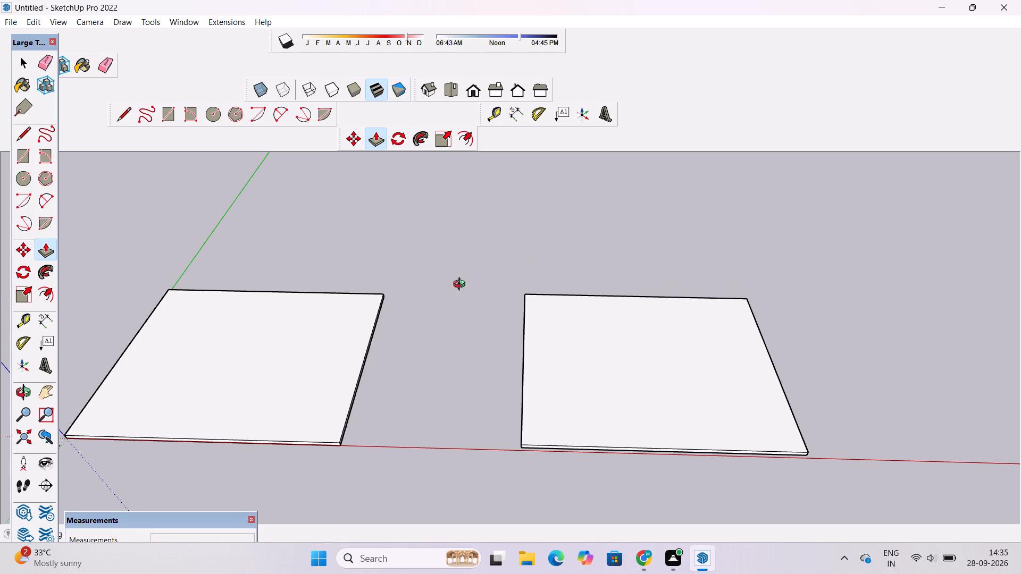
{"action": "scroll", "coordinate": [458, 318], "scroll_direction": "down", "scroll_amount": 6}
{"action": "left_click_drag", "start_coordinate": [442, 423], "coordinate": [461, 290]}
{"action": "scroll", "coordinate": [472, 357], "scroll_direction": "up", "scroll_amount": 4}
{"action": "left_click_drag", "start_coordinate": [475, 352], "coordinate": [492, 398]}
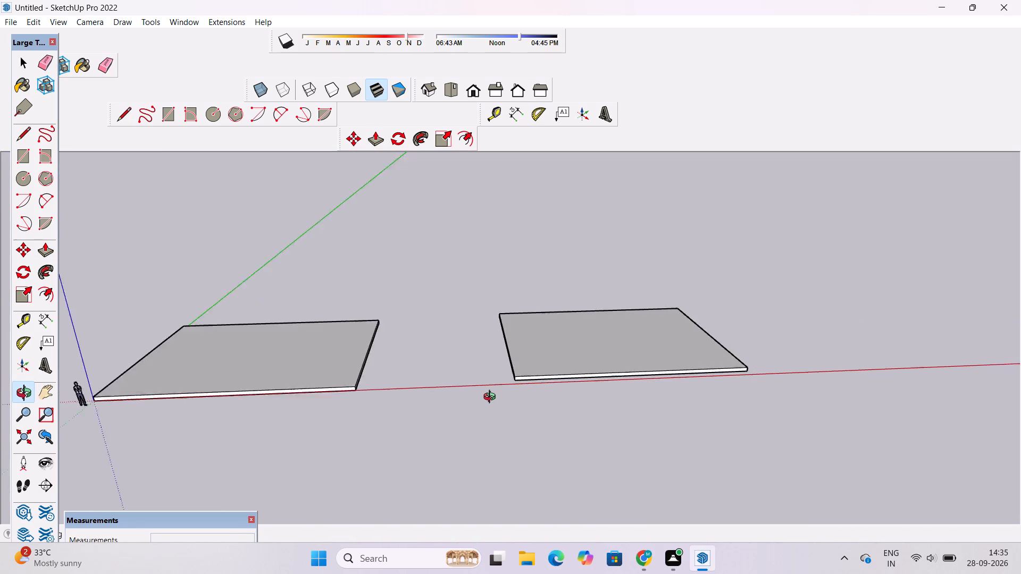
{"action": "left_click_drag", "start_coordinate": [492, 398], "coordinate": [496, 407]}
{"action": "scroll", "coordinate": [496, 407], "scroll_direction": "down", "scroll_amount": 4}
{"action": "left_click_drag", "start_coordinate": [493, 394], "coordinate": [480, 413]}
{"action": "left_click_drag", "start_coordinate": [443, 413], "coordinate": [472, 400], "text": "shift"}
{"action": "scroll", "coordinate": [472, 399], "scroll_direction": "up", "scroll_amount": 2}
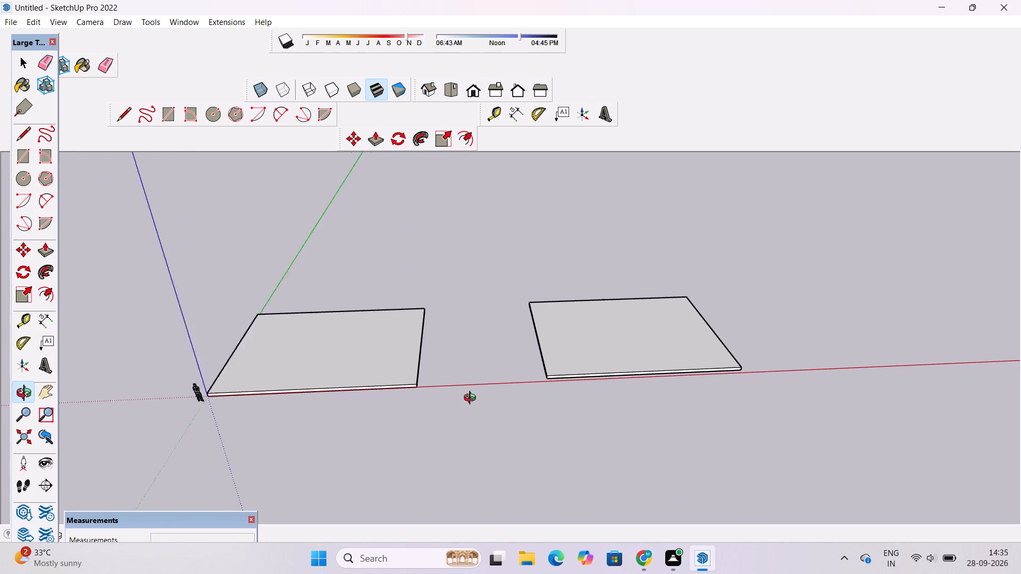
{"action": "scroll", "coordinate": [472, 399], "scroll_direction": "up", "scroll_amount": 2}
{"action": "scroll", "coordinate": [472, 399], "scroll_direction": "down", "scroll_amount": 6}
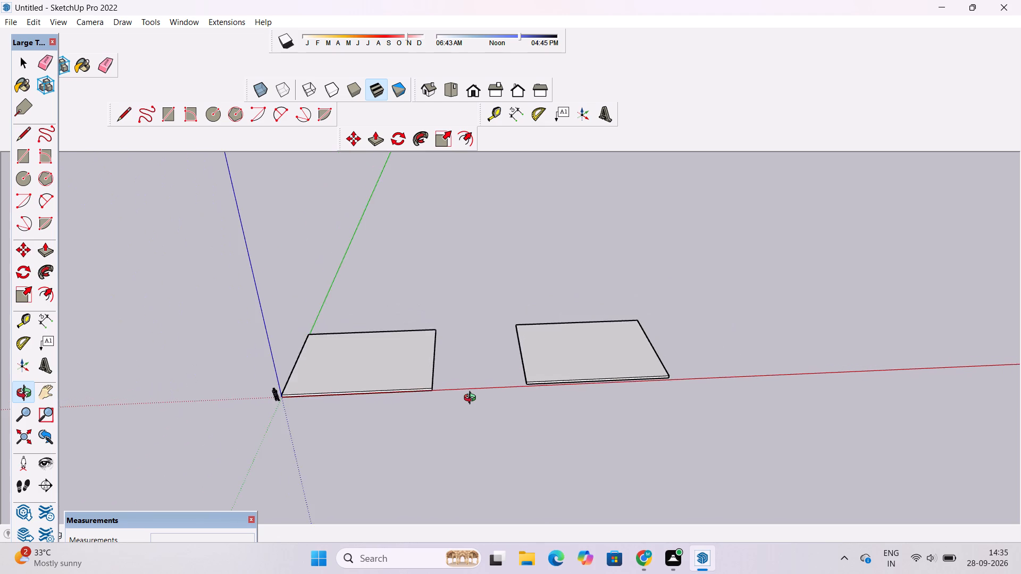
{"action": "scroll", "coordinate": [397, 386], "scroll_direction": "up", "scroll_amount": 5}
{"action": "left_click_drag", "start_coordinate": [408, 379], "coordinate": [327, 451]}
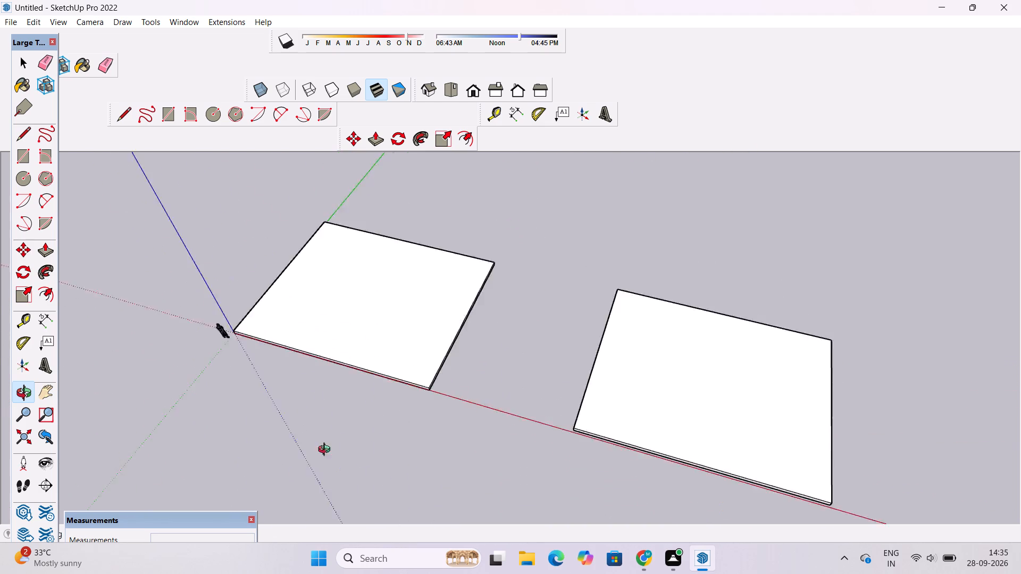
{"action": "left_click_drag", "start_coordinate": [327, 451], "coordinate": [425, 265]}
{"action": "scroll", "coordinate": [375, 300], "scroll_direction": "up", "scroll_amount": 5}
{"action": "scroll", "coordinate": [375, 300], "scroll_direction": "down", "scroll_amount": 7}
{"action": "left_click_drag", "start_coordinate": [399, 289], "coordinate": [336, 471]}
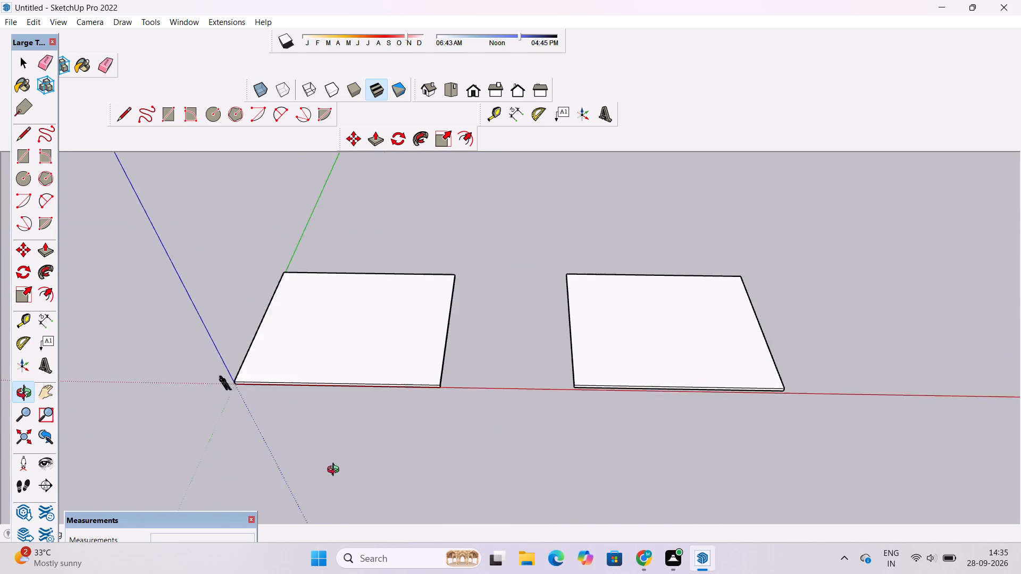
{"action": "left_click_drag", "start_coordinate": [336, 471], "coordinate": [231, 407]}
Examine the original slab's edges and corners up close and the gap separating it from the second slab.
{"action": "scroll", "coordinate": [274, 332], "scroll_direction": "up", "scroll_amount": 8}
{"action": "left_click_drag", "start_coordinate": [163, 334], "coordinate": [411, 320]}
{"action": "scroll", "coordinate": [477, 326], "scroll_direction": "up", "scroll_amount": 2}
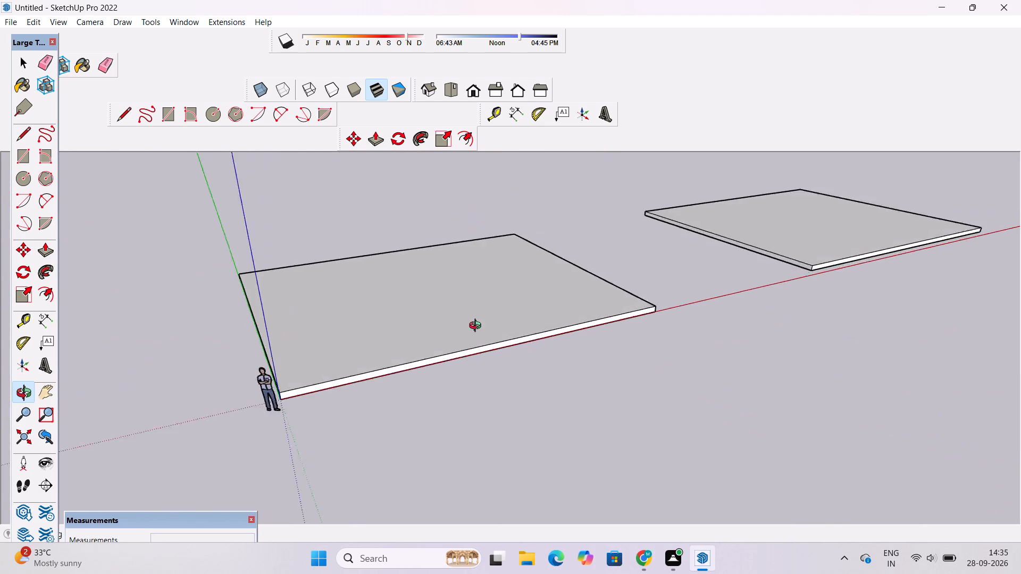
{"action": "scroll", "coordinate": [478, 327], "scroll_direction": "up", "scroll_amount": 8}
{"action": "left_click_drag", "start_coordinate": [816, 346], "coordinate": [505, 341]}
{"action": "scroll", "coordinate": [495, 343], "scroll_direction": "down", "scroll_amount": 6}
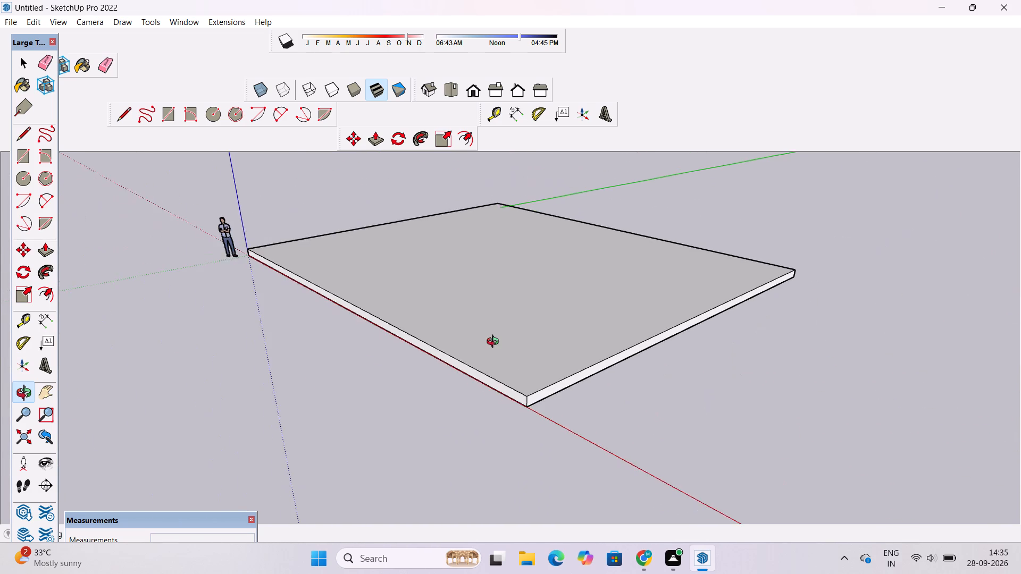
{"action": "left_click_drag", "start_coordinate": [192, 372], "coordinate": [397, 362]}
{"action": "scroll", "coordinate": [398, 362], "scroll_direction": "down", "scroll_amount": 6}
{"action": "left_click_drag", "start_coordinate": [432, 329], "coordinate": [432, 463]}
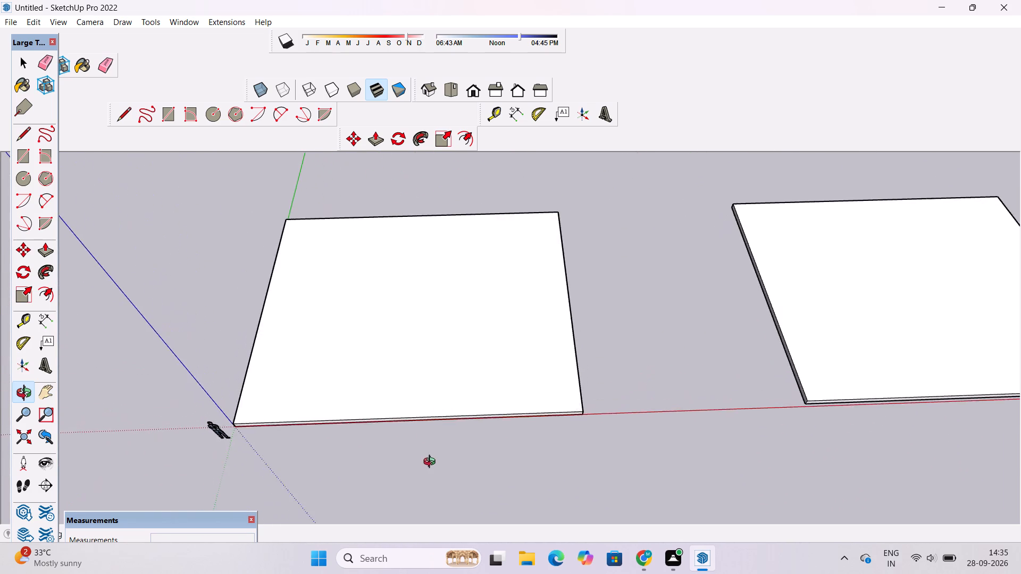
{"action": "left_click_drag", "start_coordinate": [432, 463], "coordinate": [432, 354]}
{"action": "scroll", "coordinate": [495, 397], "scroll_direction": "up", "scroll_amount": 5}
{"action": "scroll", "coordinate": [618, 364], "scroll_direction": "up", "scroll_amount": 9}
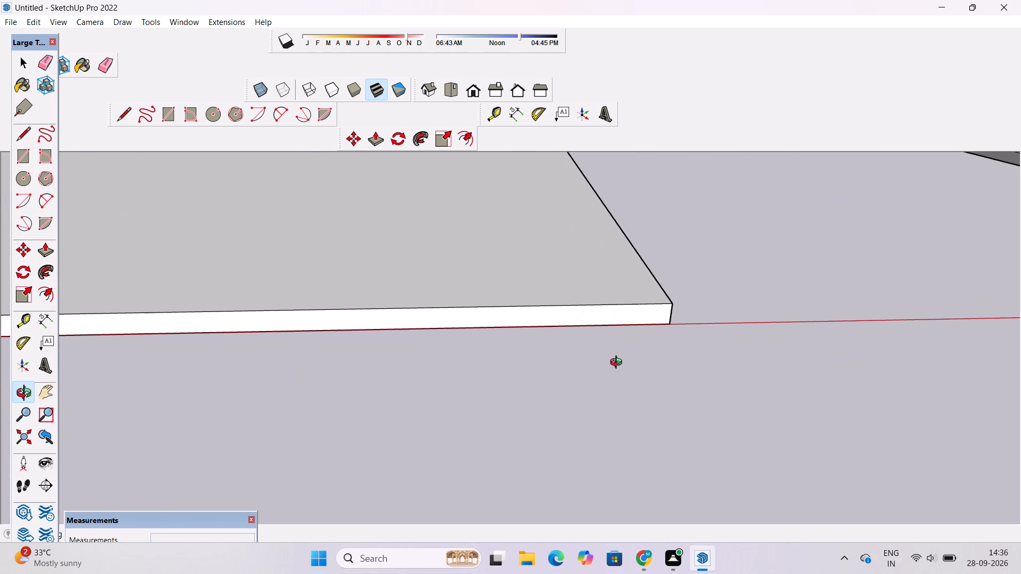
{"action": "left_click_drag", "start_coordinate": [618, 364], "coordinate": [488, 382], "text": "shift"}
{"action": "scroll", "coordinate": [440, 367], "scroll_direction": "down", "scroll_amount": 6}
{"action": "left_click_drag", "start_coordinate": [609, 327], "coordinate": [413, 358]}
{"action": "scroll", "coordinate": [361, 352], "scroll_direction": "down", "scroll_amount": 4}
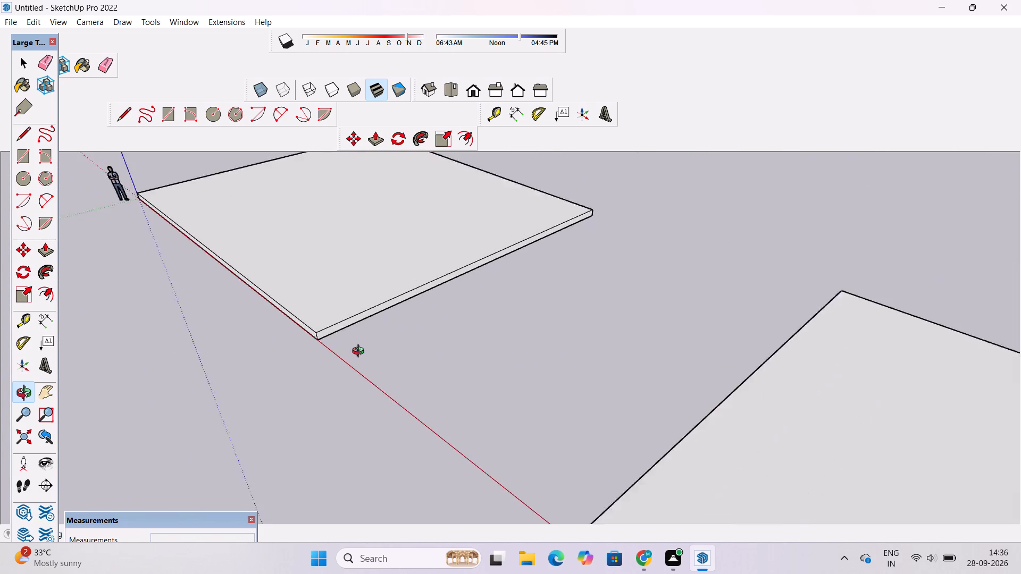
{"action": "left_click_drag", "start_coordinate": [348, 347], "coordinate": [549, 353], "text": "shift"}
{"action": "left_click_drag", "start_coordinate": [368, 349], "coordinate": [702, 253]}
{"action": "left_click_drag", "start_coordinate": [270, 311], "coordinate": [298, 315]}
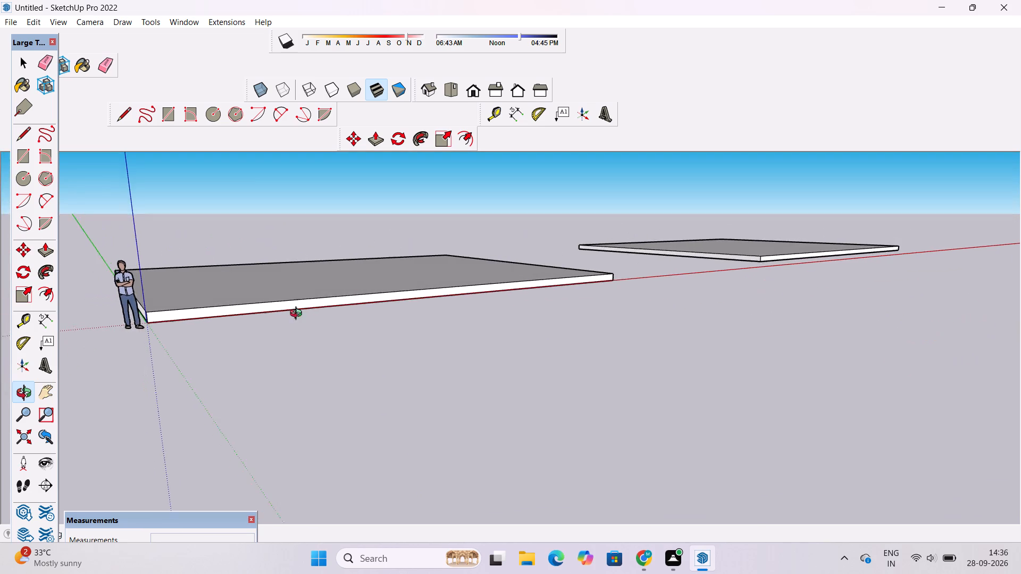
{"action": "left_click_drag", "start_coordinate": [298, 315], "coordinate": [541, 346]}
{"action": "left_click_drag", "start_coordinate": [657, 342], "coordinate": [346, 353]}
{"action": "scroll", "coordinate": [299, 345], "scroll_direction": "down", "scroll_amount": 7}
{"action": "left_click_drag", "start_coordinate": [375, 379], "coordinate": [361, 319], "text": "shift"}
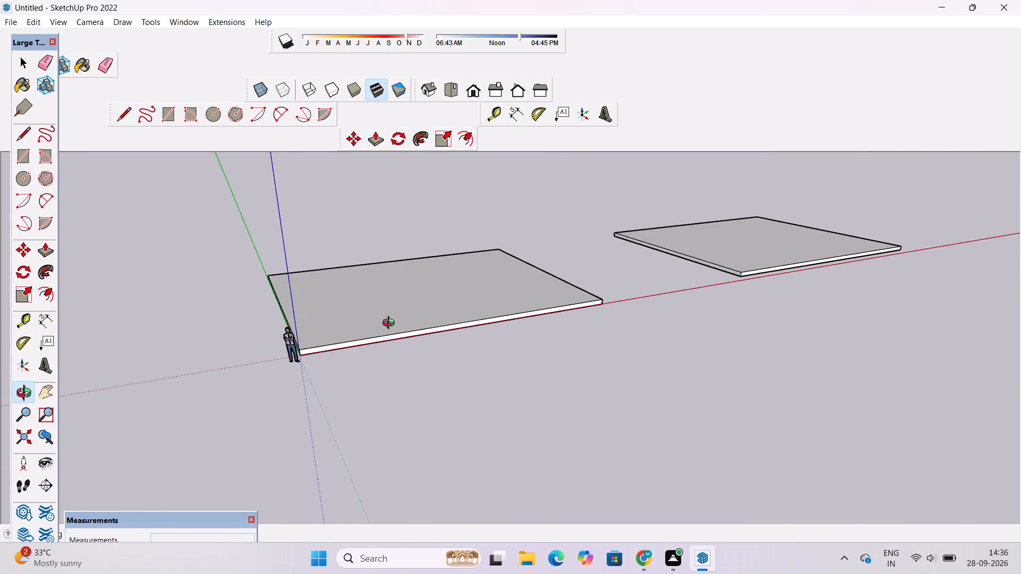
{"action": "left_click_drag", "start_coordinate": [446, 344], "coordinate": [265, 342]}
{"action": "scroll", "coordinate": [515, 289], "scroll_direction": "up", "scroll_amount": 10}
{"action": "left_click_drag", "start_coordinate": [516, 289], "coordinate": [533, 343], "text": "shift"}
{"action": "scroll", "coordinate": [534, 342], "scroll_direction": "down", "scroll_amount": 6}
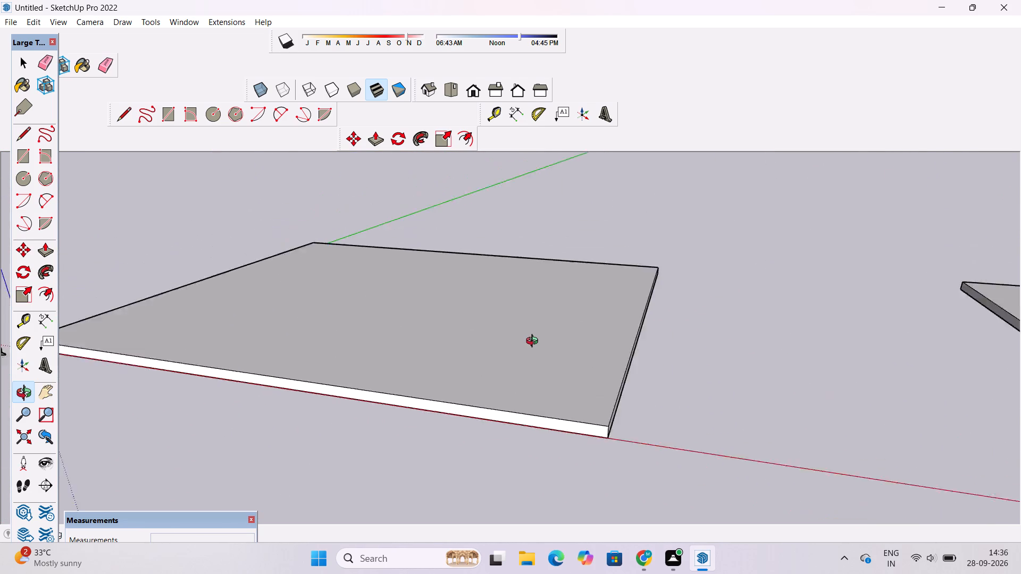
{"action": "left_click_drag", "start_coordinate": [317, 394], "coordinate": [432, 368]}
{"action": "left_click_drag", "start_coordinate": [437, 360], "coordinate": [426, 378], "text": "shift"}
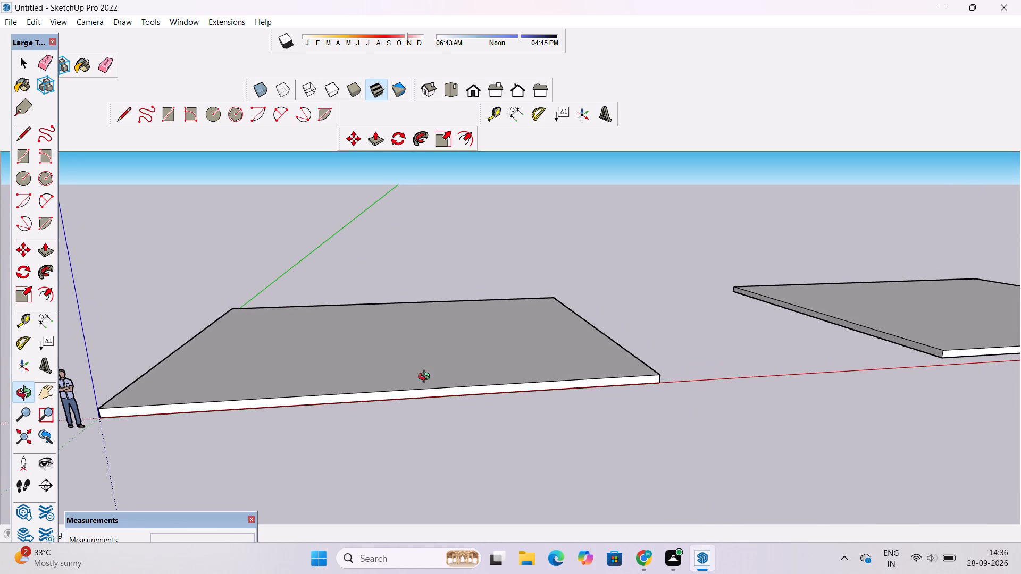
{"action": "scroll", "coordinate": [426, 378], "scroll_direction": "up", "scroll_amount": 2}
{"action": "scroll", "coordinate": [426, 378], "scroll_direction": "down", "scroll_amount": 2}
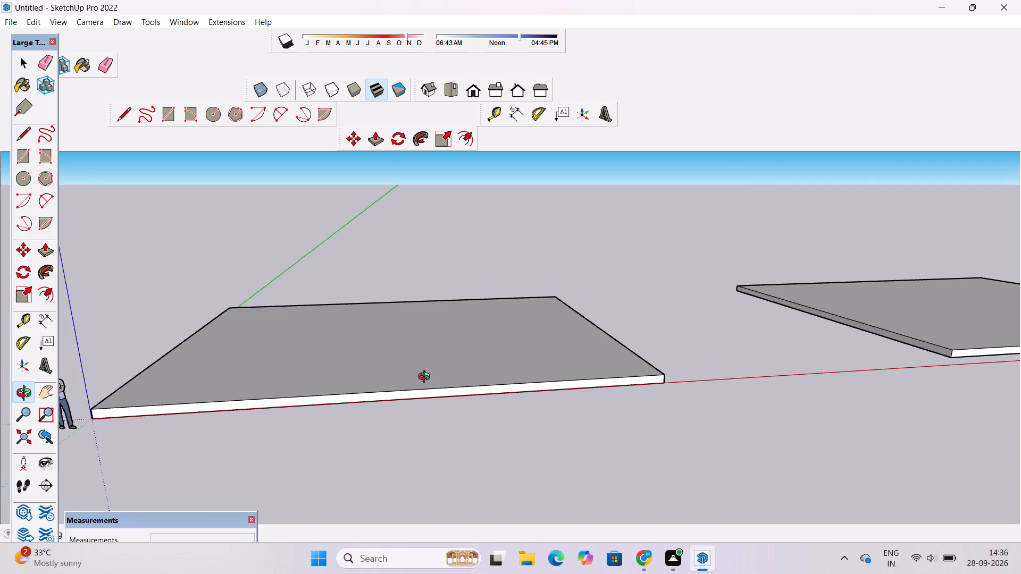
{"action": "scroll", "coordinate": [426, 378], "scroll_direction": "down", "scroll_amount": 2}
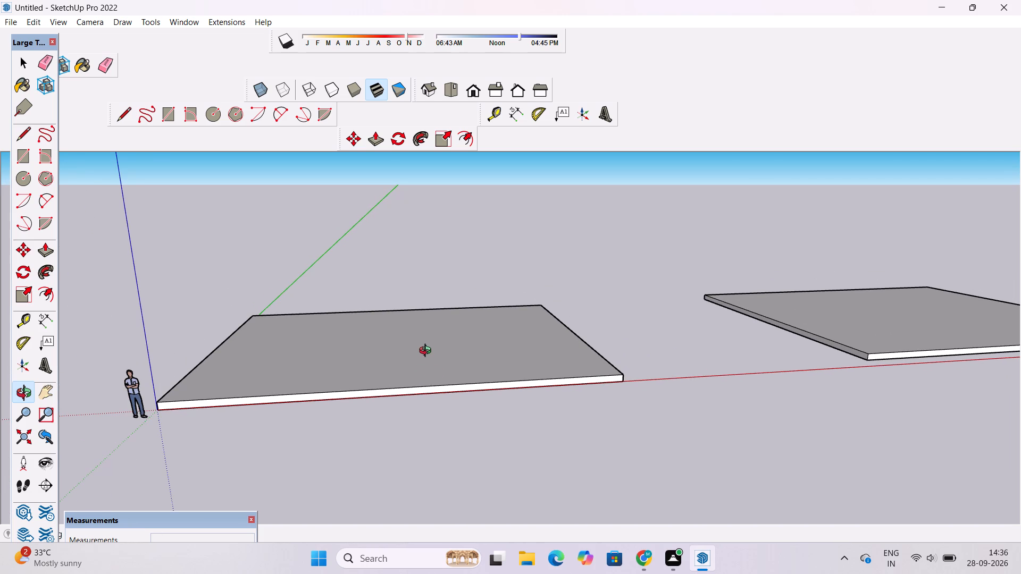
{"action": "scroll", "coordinate": [428, 352], "scroll_direction": "down", "scroll_amount": 1}
{"action": "left_click_drag", "start_coordinate": [446, 353], "coordinate": [446, 356]}
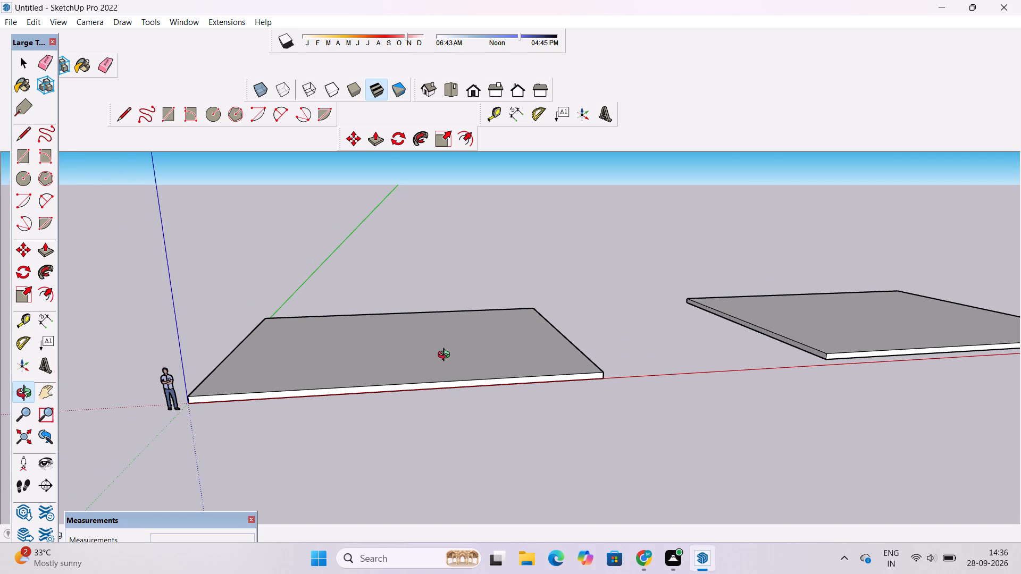
{"action": "left_click_drag", "start_coordinate": [446, 356], "coordinate": [440, 387]}
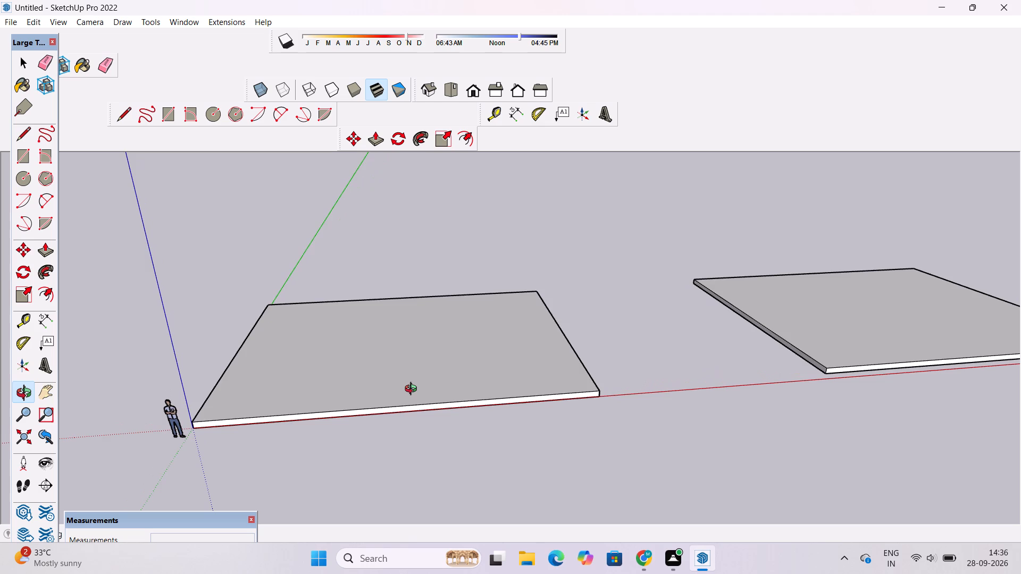
Examine the original slab's top face and front edge up close, along with its position relative to the second slab.
{"action": "scroll", "coordinate": [413, 390], "scroll_direction": "up", "scroll_amount": 4}
{"action": "left_click_drag", "start_coordinate": [415, 390], "coordinate": [464, 383], "text": "shift"}
{"action": "left_click_drag", "start_coordinate": [464, 383], "coordinate": [459, 396]}
{"action": "scroll", "coordinate": [461, 372], "scroll_direction": "up", "scroll_amount": 1}
{"action": "left_click_drag", "start_coordinate": [461, 372], "coordinate": [458, 382], "text": "shift"}
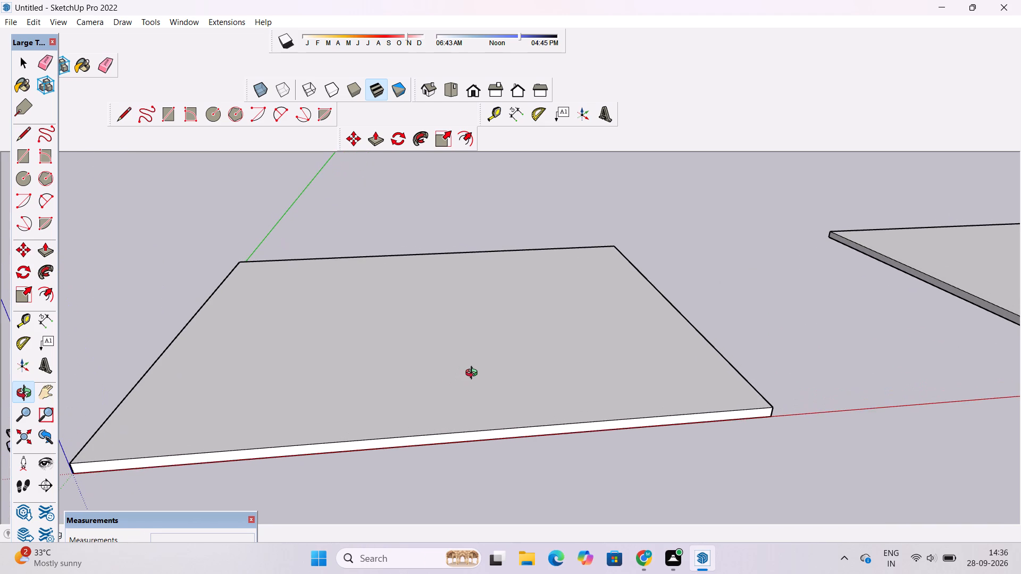
{"action": "scroll", "coordinate": [469, 370], "scroll_direction": "up", "scroll_amount": 1}
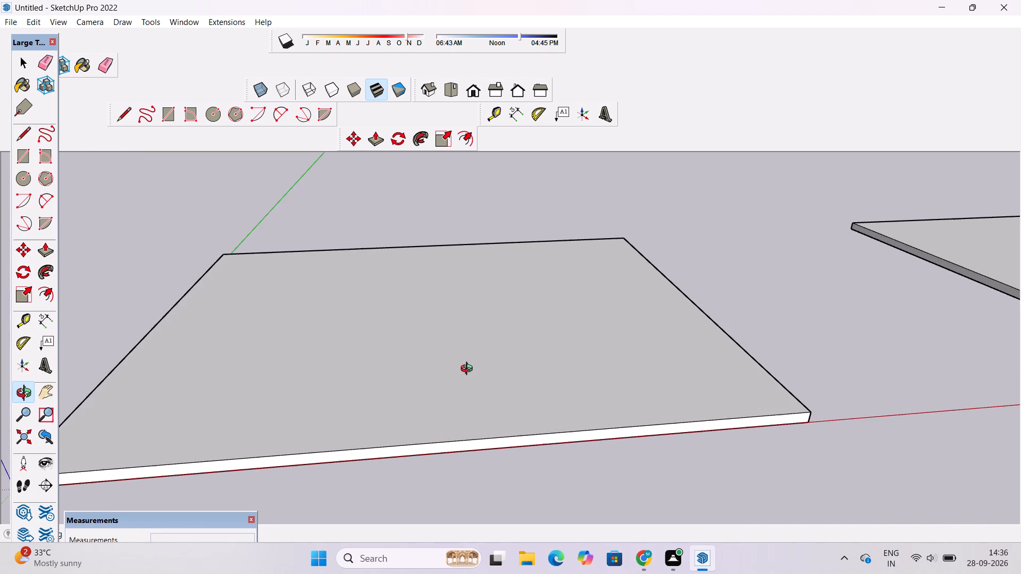
{"action": "scroll", "coordinate": [469, 370], "scroll_direction": "up", "scroll_amount": 2}
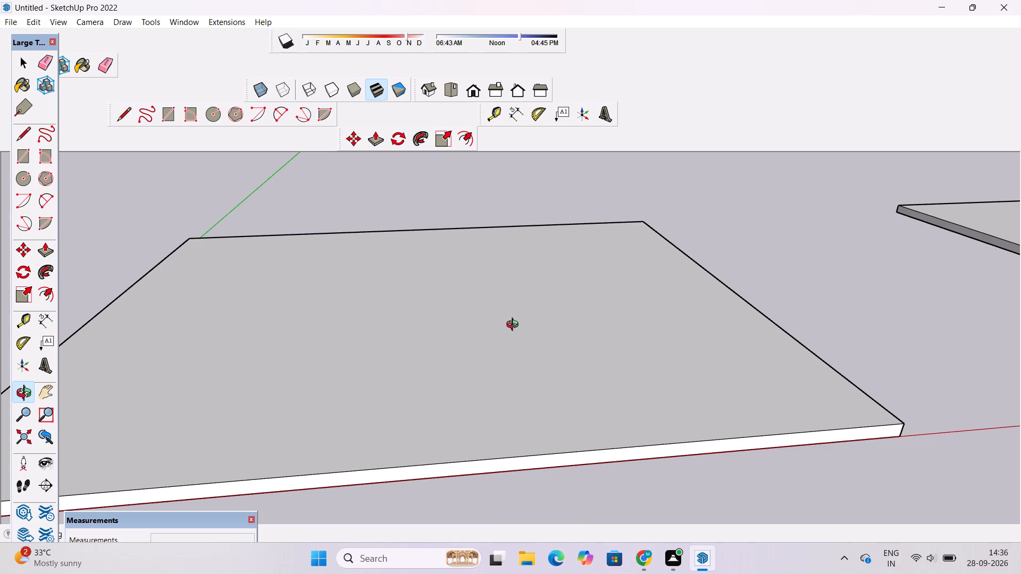
{"action": "scroll", "coordinate": [516, 327], "scroll_direction": "down", "scroll_amount": 1}
{"action": "left_click", "coordinate": [14, 20]}
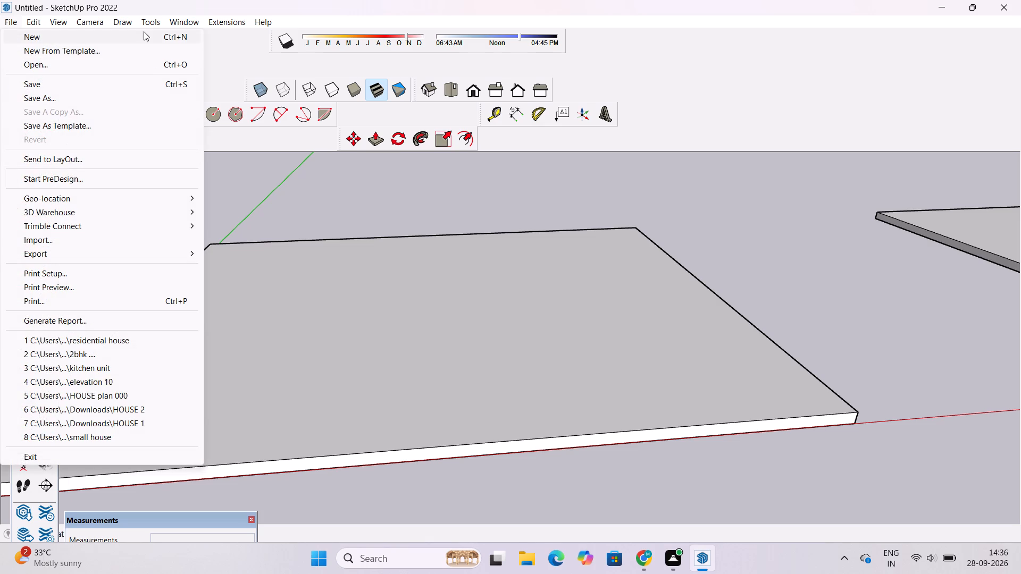
{"action": "left_click", "coordinate": [313, 188]}
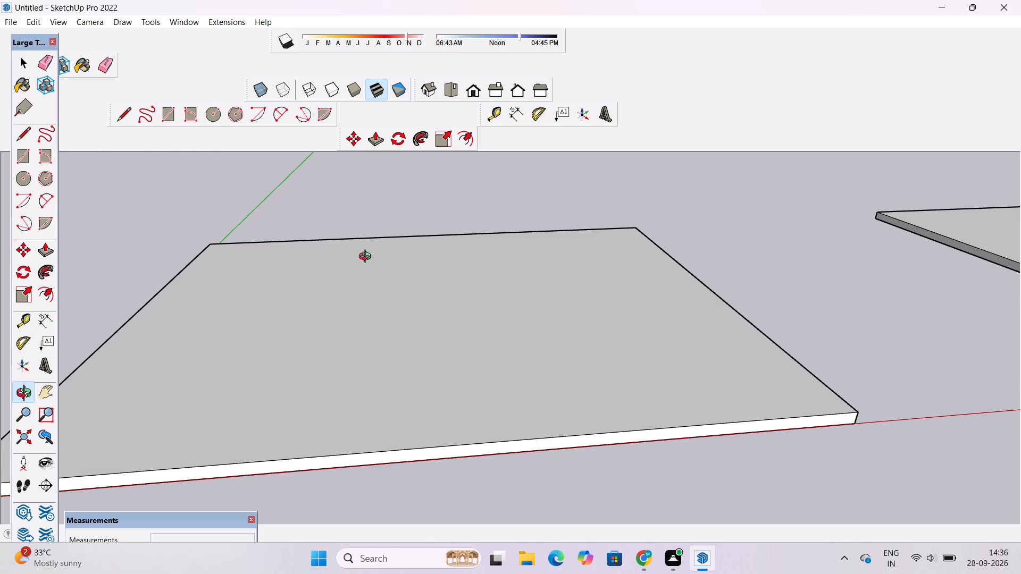
{"action": "scroll", "coordinate": [369, 256], "scroll_direction": "down", "scroll_amount": 2}
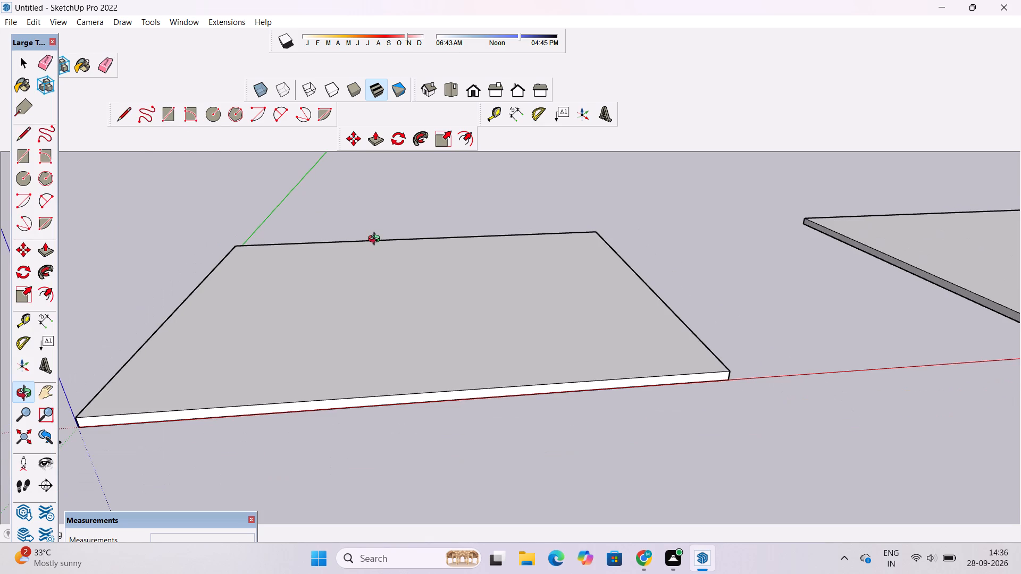
{"action": "left_click_drag", "start_coordinate": [426, 305], "coordinate": [396, 309], "text": "shift"}
{"action": "left_click", "coordinate": [397, 309]}
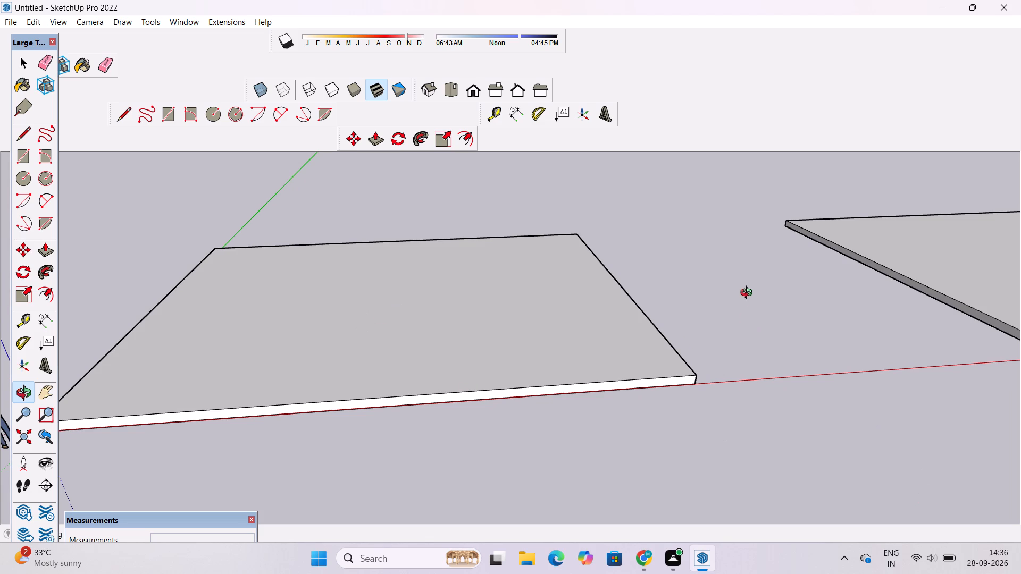
{"action": "scroll", "coordinate": [720, 335], "scroll_direction": "down", "scroll_amount": 6}
{"action": "left_click_drag", "start_coordinate": [788, 319], "coordinate": [730, 331]}
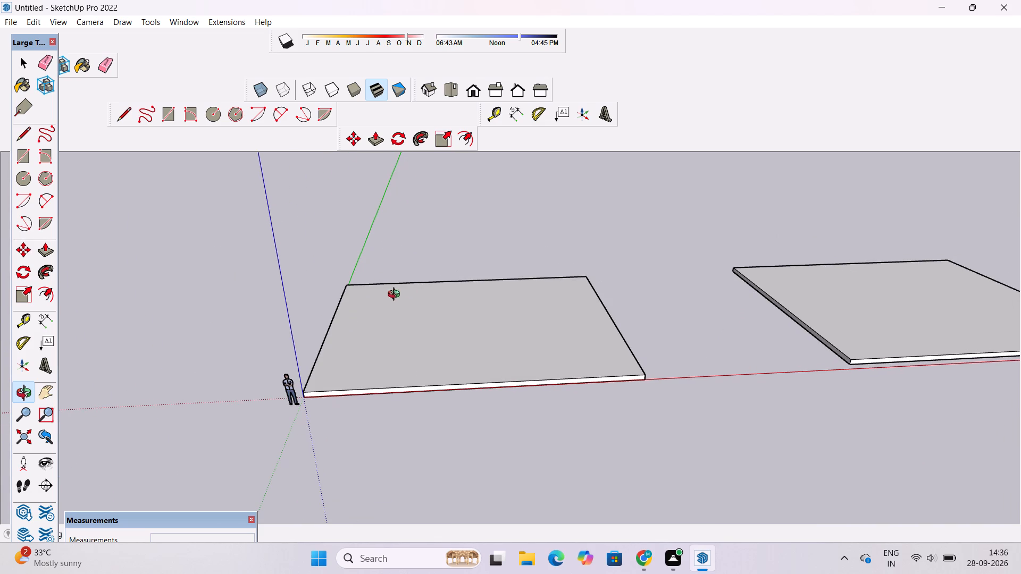
{"action": "left_click_drag", "start_coordinate": [575, 361], "coordinate": [525, 362], "text": "shift"}
{"action": "left_click_drag", "start_coordinate": [554, 364], "coordinate": [554, 372]}
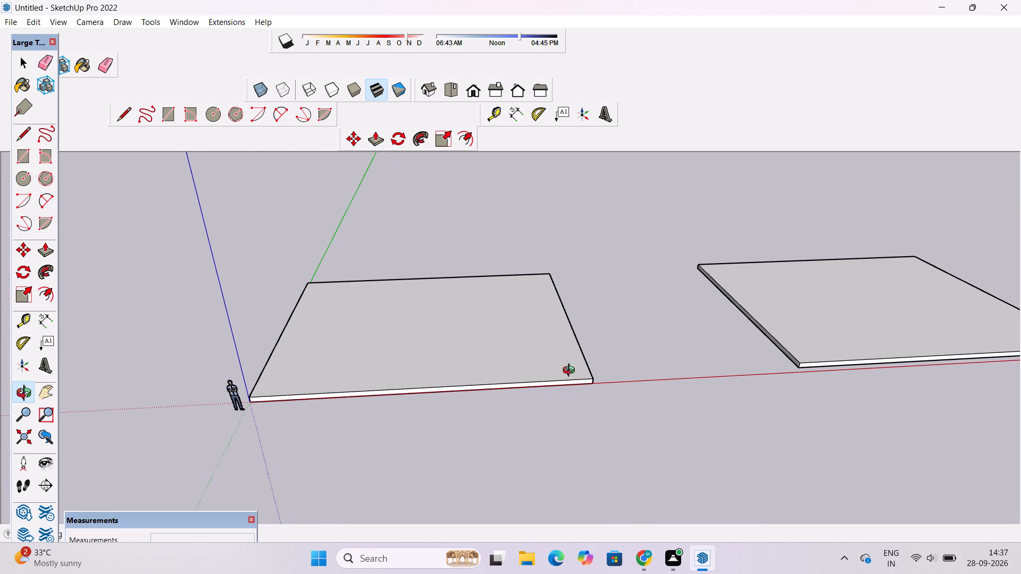
{"action": "left_click_drag", "start_coordinate": [525, 372], "coordinate": [464, 359]}
{"action": "left_click_drag", "start_coordinate": [461, 366], "coordinate": [452, 400]}
{"action": "left_click_drag", "start_coordinate": [452, 401], "coordinate": [450, 382]}
{"action": "key", "text": "space"}
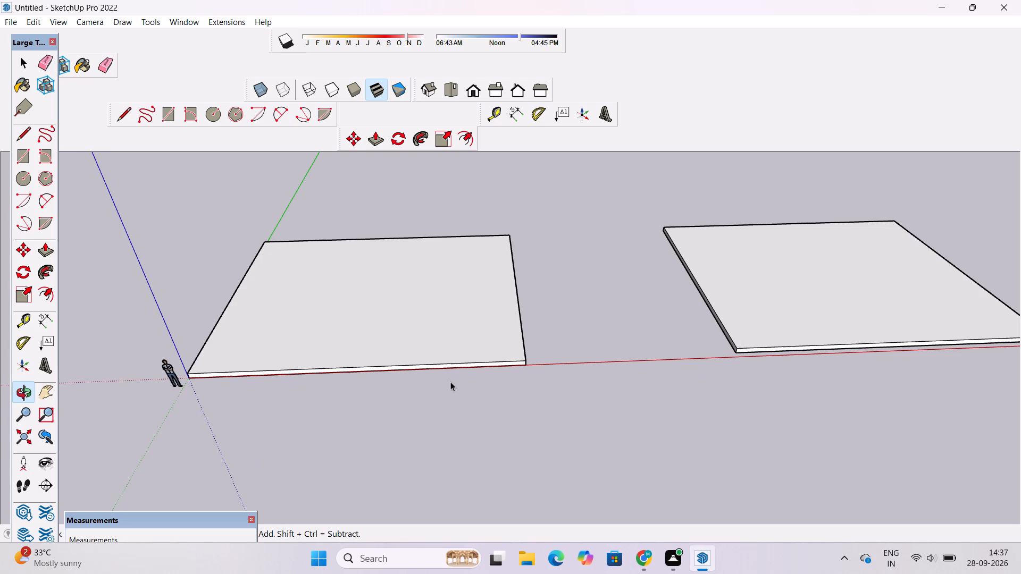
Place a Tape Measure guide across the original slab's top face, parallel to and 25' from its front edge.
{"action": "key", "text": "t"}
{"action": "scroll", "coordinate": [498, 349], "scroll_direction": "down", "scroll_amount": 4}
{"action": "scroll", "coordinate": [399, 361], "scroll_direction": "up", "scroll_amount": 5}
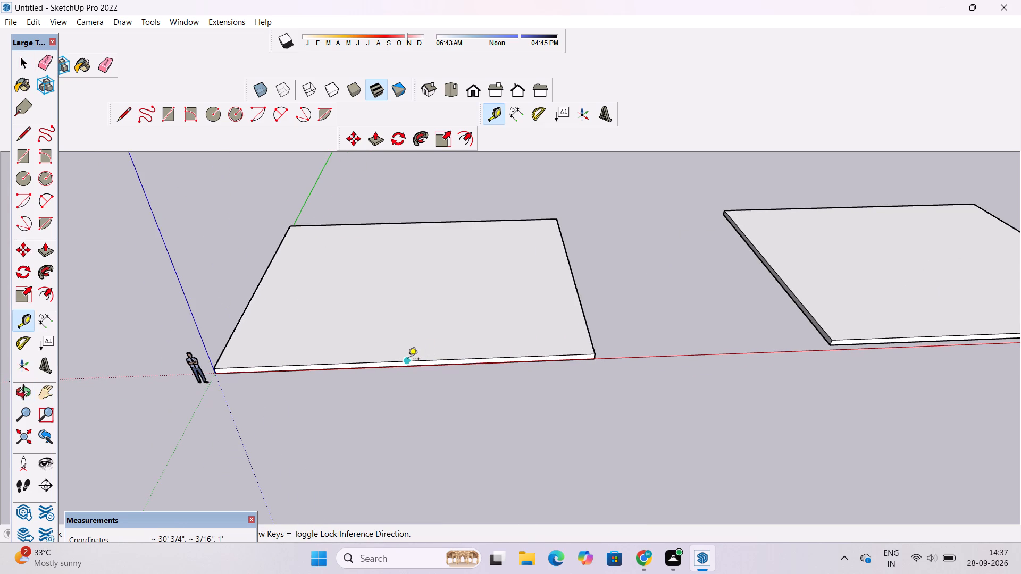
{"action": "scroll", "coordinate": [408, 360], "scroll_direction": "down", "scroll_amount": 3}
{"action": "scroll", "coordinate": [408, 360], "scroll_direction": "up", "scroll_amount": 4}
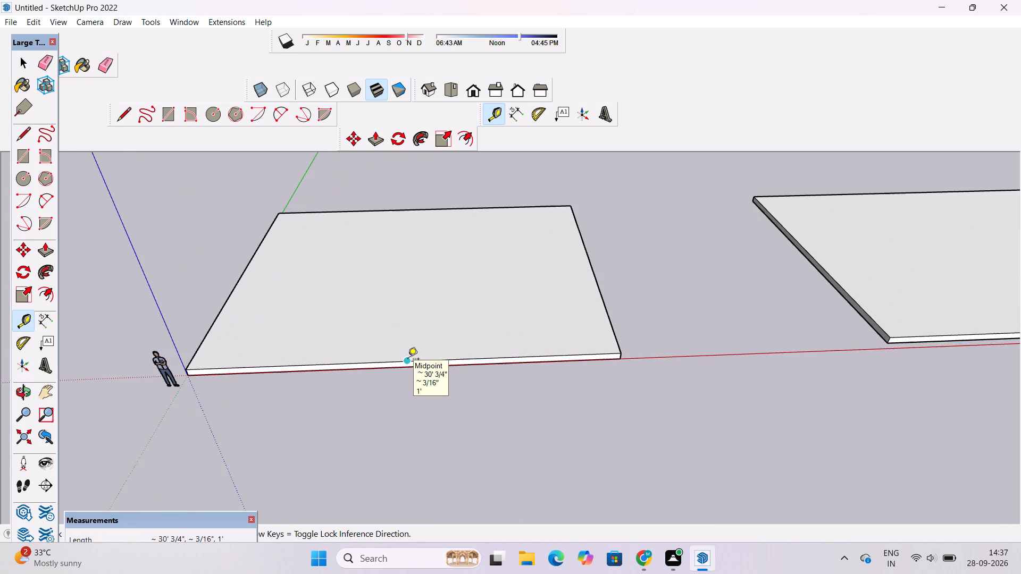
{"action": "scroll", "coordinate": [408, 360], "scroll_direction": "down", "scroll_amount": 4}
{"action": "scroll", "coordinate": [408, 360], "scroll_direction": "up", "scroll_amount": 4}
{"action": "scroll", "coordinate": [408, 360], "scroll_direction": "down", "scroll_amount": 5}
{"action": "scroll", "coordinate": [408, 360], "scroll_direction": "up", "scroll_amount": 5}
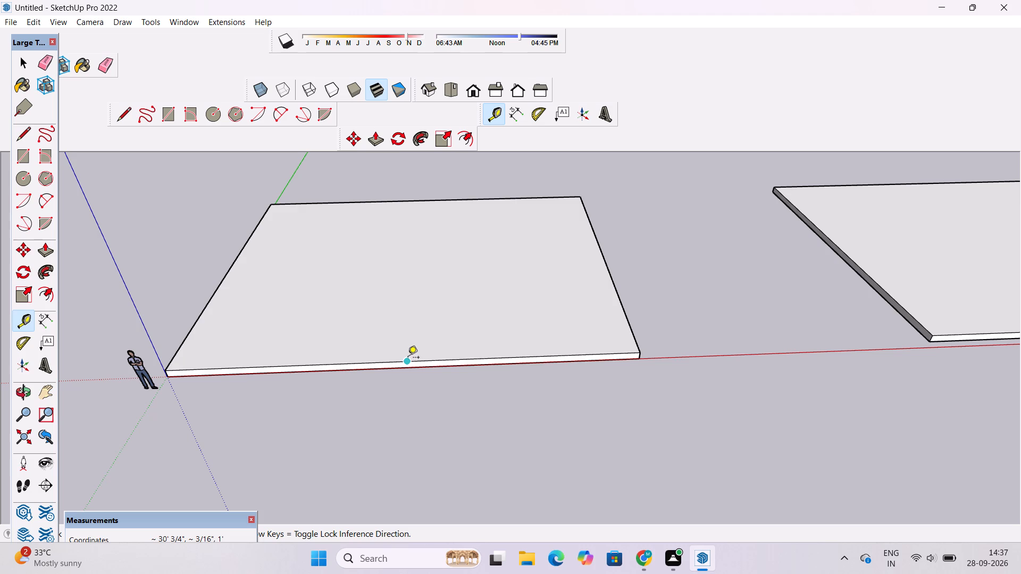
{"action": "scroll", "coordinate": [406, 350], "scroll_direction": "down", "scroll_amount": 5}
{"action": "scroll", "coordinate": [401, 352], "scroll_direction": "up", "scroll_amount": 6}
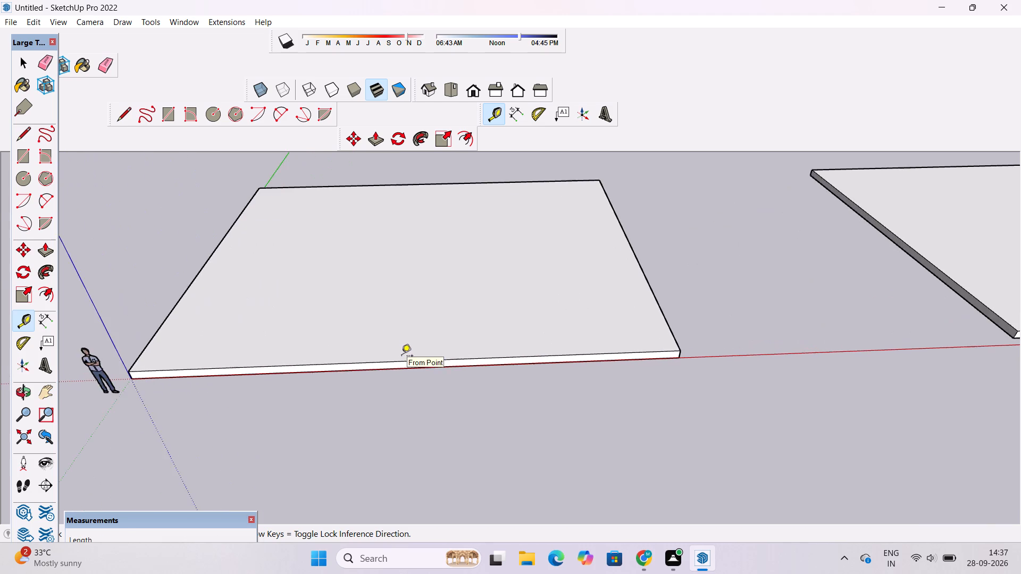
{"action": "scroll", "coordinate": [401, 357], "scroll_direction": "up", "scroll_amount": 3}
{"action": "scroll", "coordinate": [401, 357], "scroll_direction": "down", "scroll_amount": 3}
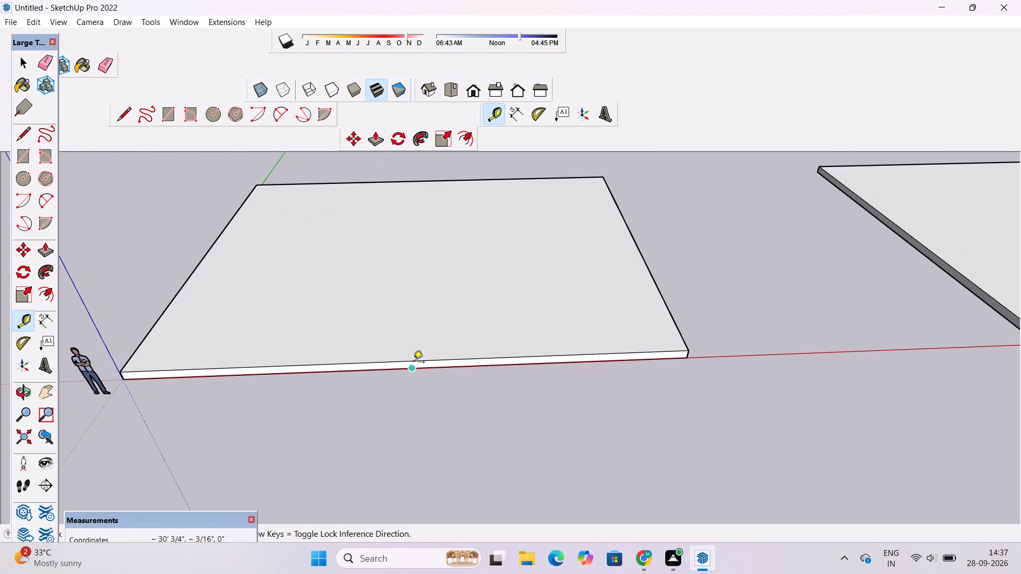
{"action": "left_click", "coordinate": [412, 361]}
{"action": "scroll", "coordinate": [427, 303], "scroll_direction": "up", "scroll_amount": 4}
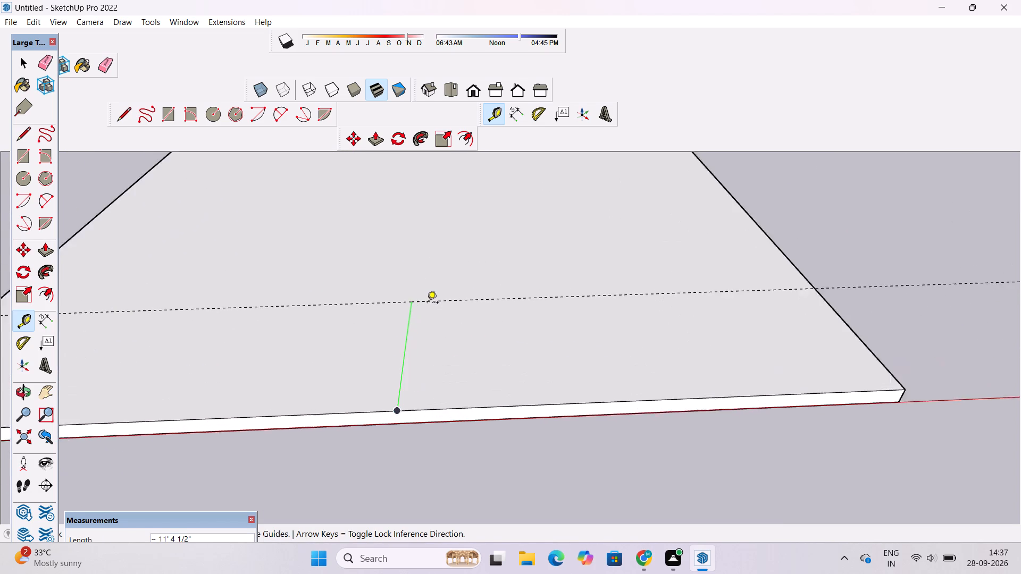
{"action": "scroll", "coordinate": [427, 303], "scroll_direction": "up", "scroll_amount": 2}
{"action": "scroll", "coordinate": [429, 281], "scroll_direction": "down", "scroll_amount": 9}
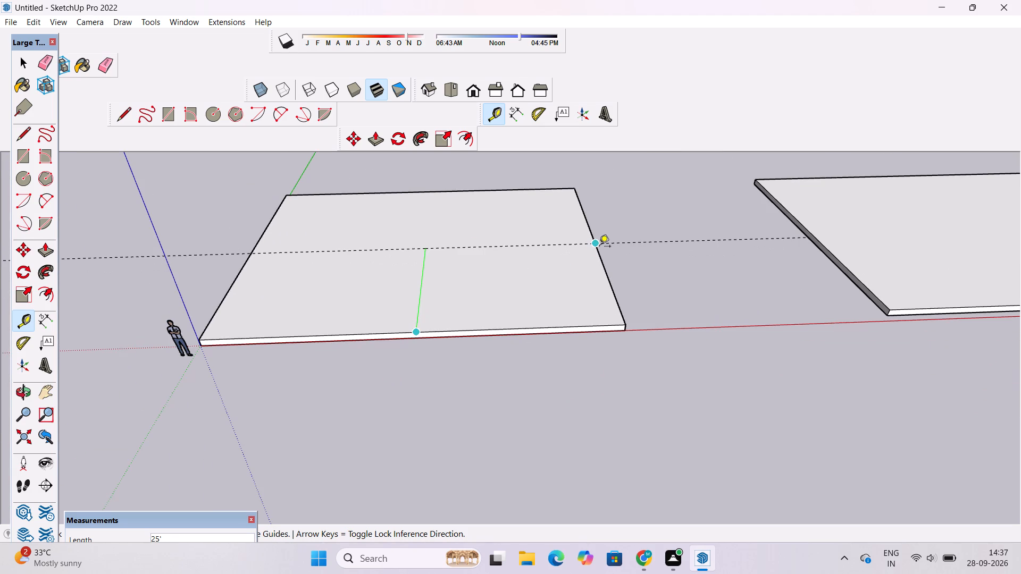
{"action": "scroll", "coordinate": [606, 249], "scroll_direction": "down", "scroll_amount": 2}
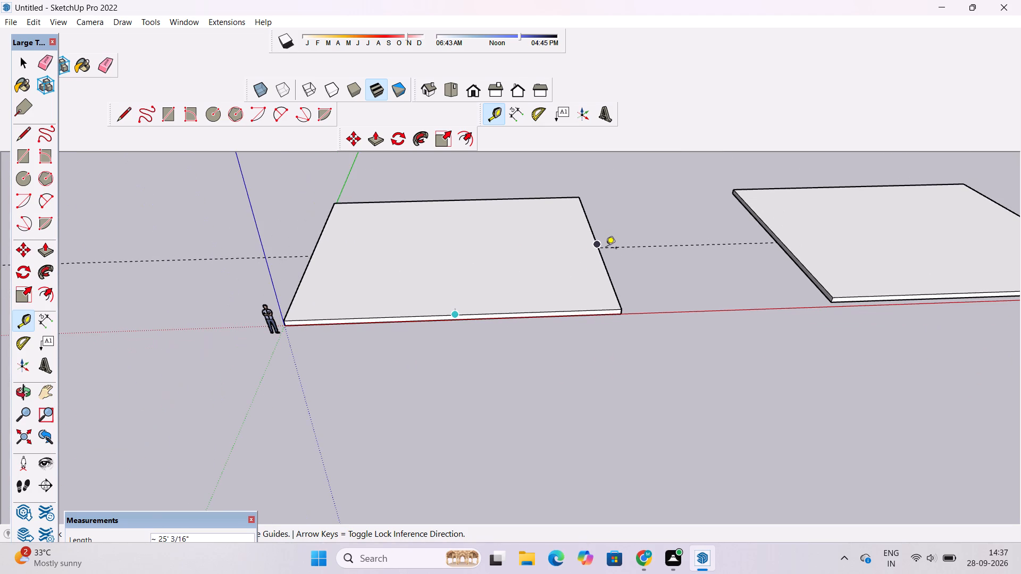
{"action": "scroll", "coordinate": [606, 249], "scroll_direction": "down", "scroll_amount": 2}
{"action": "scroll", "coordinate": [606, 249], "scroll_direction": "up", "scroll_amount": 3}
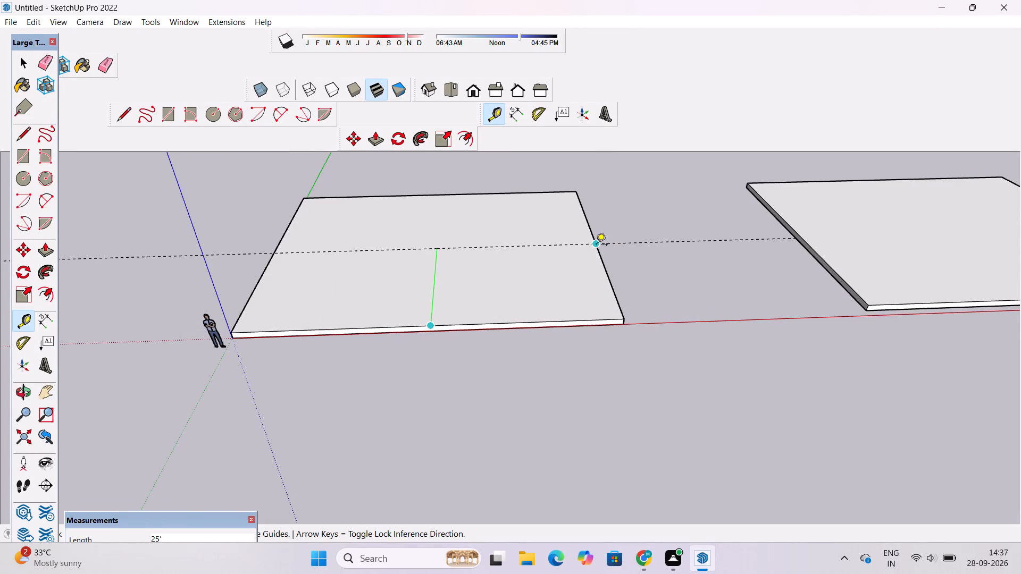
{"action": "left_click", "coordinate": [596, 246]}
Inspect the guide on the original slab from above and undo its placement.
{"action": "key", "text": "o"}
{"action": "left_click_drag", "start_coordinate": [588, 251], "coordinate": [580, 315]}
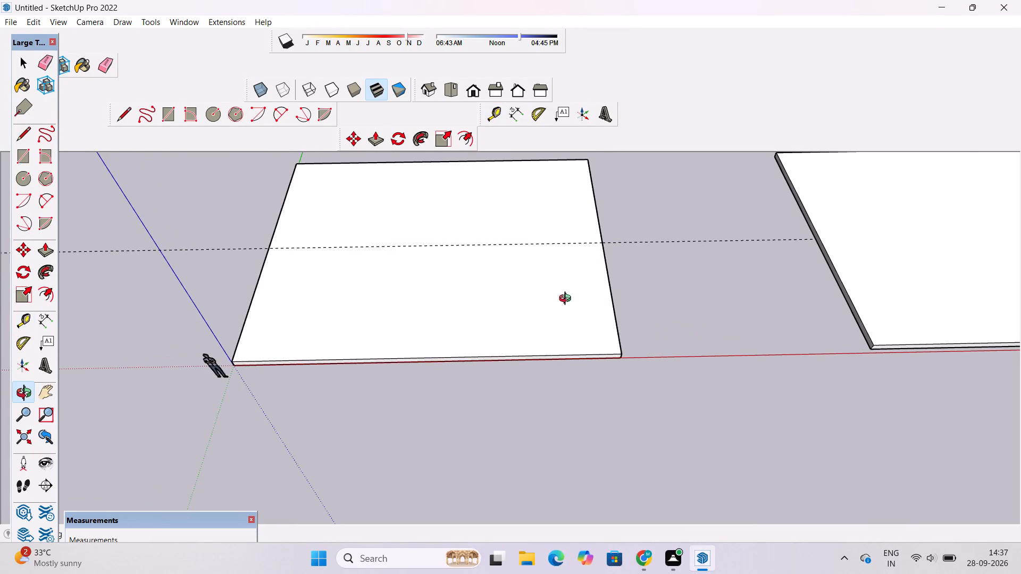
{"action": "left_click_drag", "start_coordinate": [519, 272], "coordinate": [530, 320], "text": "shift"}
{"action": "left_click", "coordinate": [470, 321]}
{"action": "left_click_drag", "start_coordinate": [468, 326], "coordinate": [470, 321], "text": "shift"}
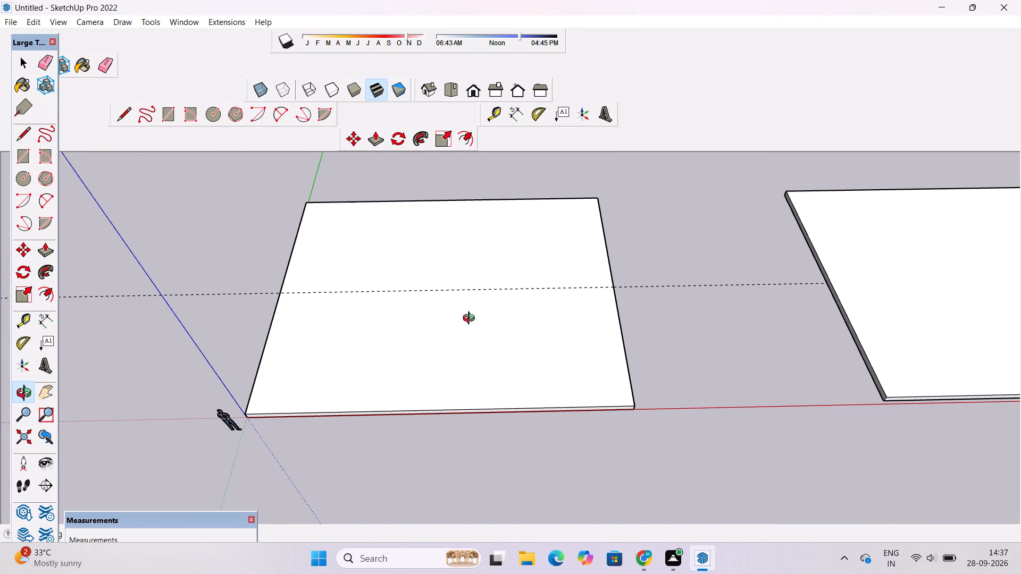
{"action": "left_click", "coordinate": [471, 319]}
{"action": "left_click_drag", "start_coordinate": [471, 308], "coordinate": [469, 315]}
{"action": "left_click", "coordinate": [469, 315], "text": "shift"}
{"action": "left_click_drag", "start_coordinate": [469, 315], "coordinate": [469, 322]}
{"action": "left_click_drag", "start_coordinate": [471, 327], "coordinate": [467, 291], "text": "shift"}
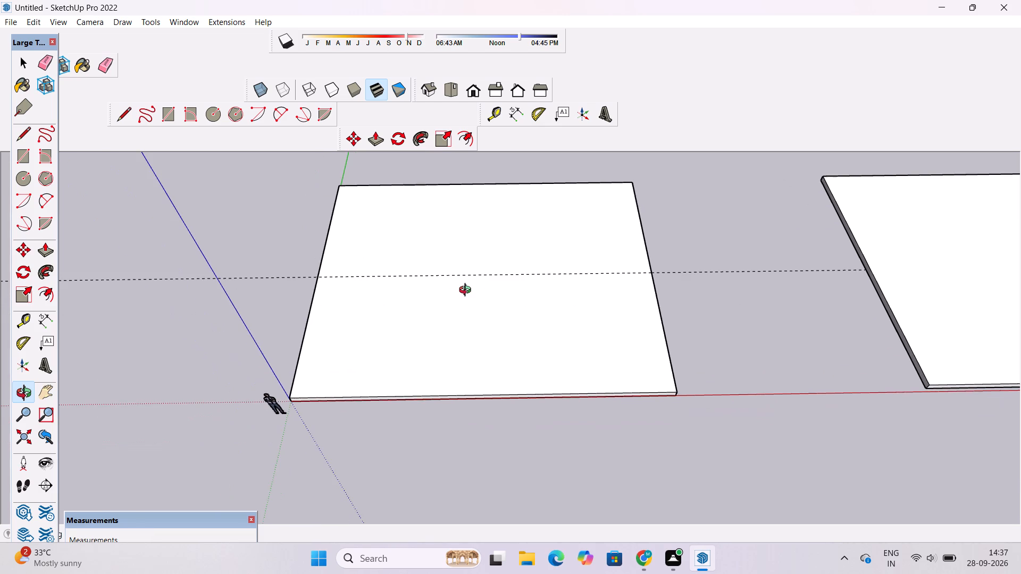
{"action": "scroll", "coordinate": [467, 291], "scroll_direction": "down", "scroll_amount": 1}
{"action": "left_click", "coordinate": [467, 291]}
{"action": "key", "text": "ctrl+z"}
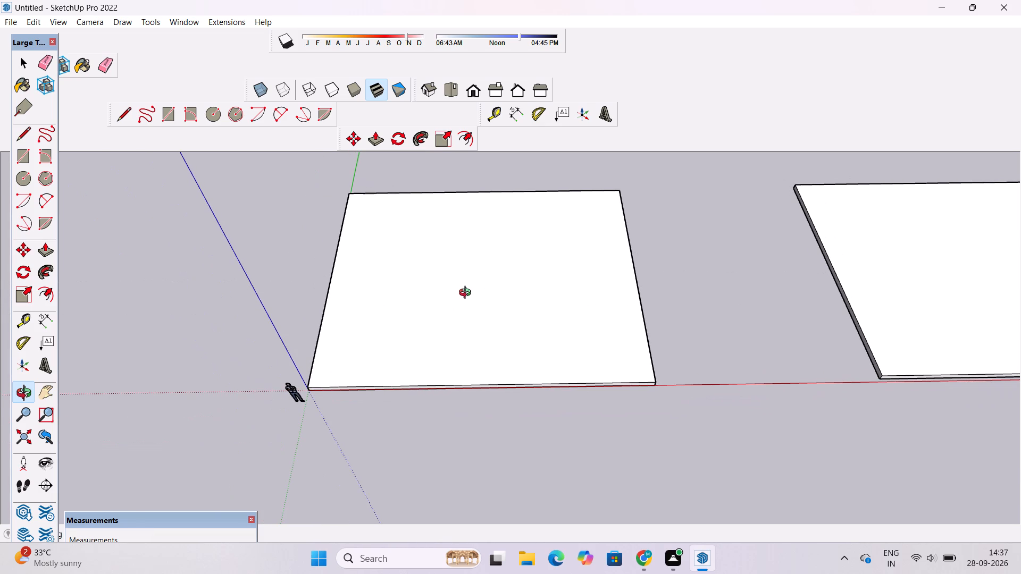
Place a Tape Measure guide across the original slab's top face, parallel to its front edge at a 23' offset.
{"action": "key", "text": "t"}
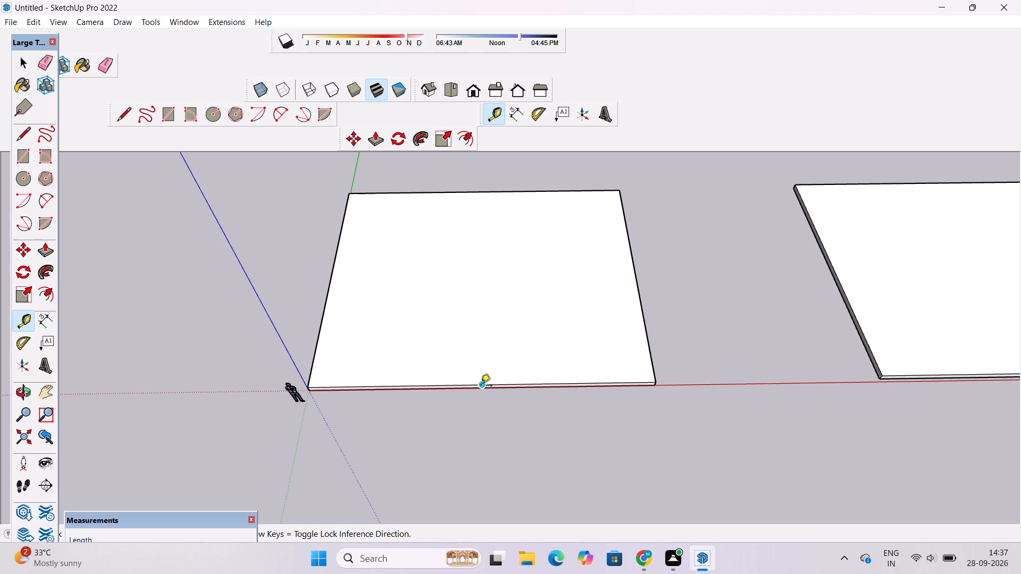
{"action": "left_click", "coordinate": [481, 386]}
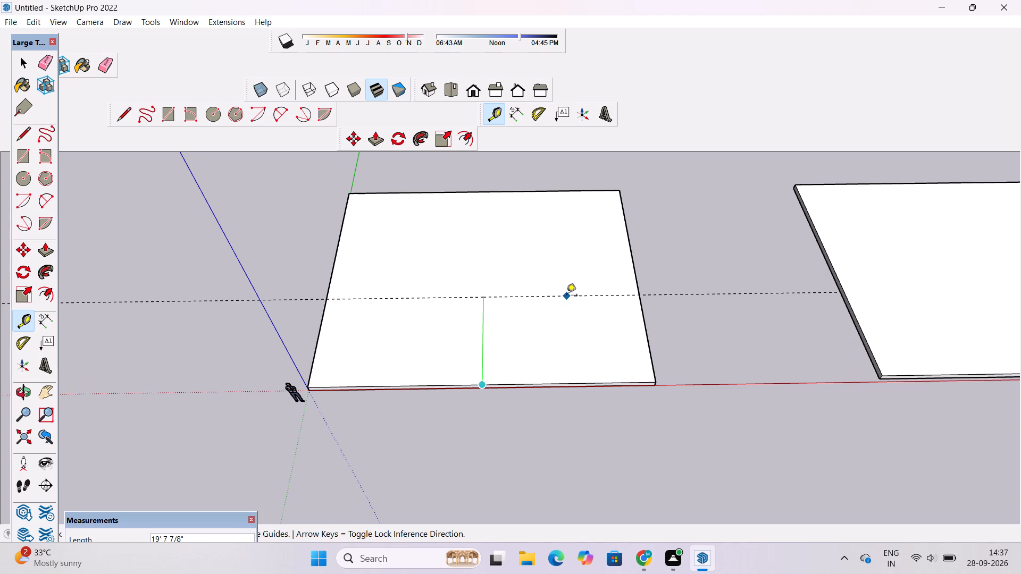
{"action": "scroll", "coordinate": [566, 296], "scroll_direction": "down", "scroll_amount": 4}
{"action": "scroll", "coordinate": [566, 296], "scroll_direction": "up", "scroll_amount": 4}
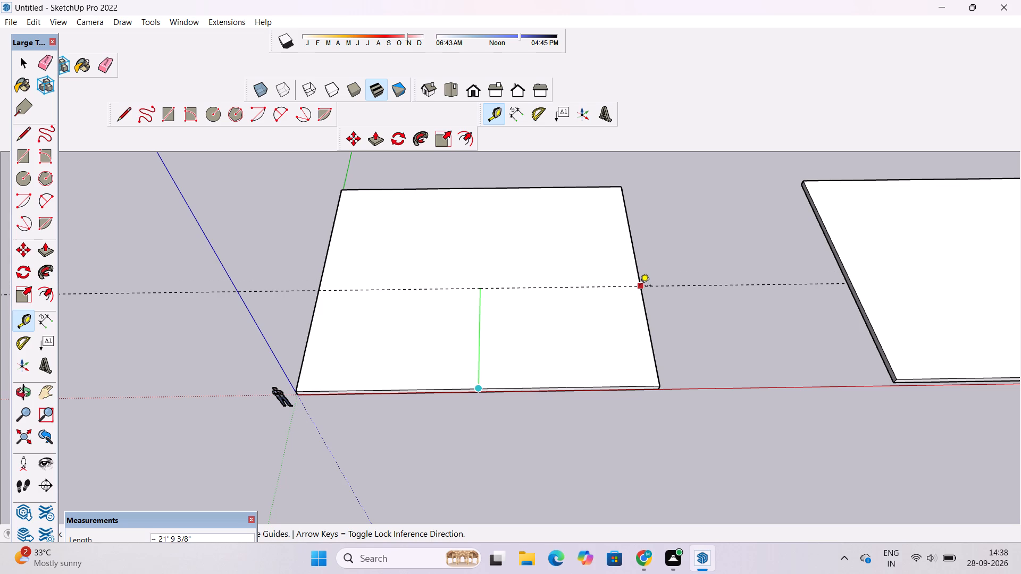
{"action": "type", "text": "23'"}
{"action": "key", "text": "Return"}
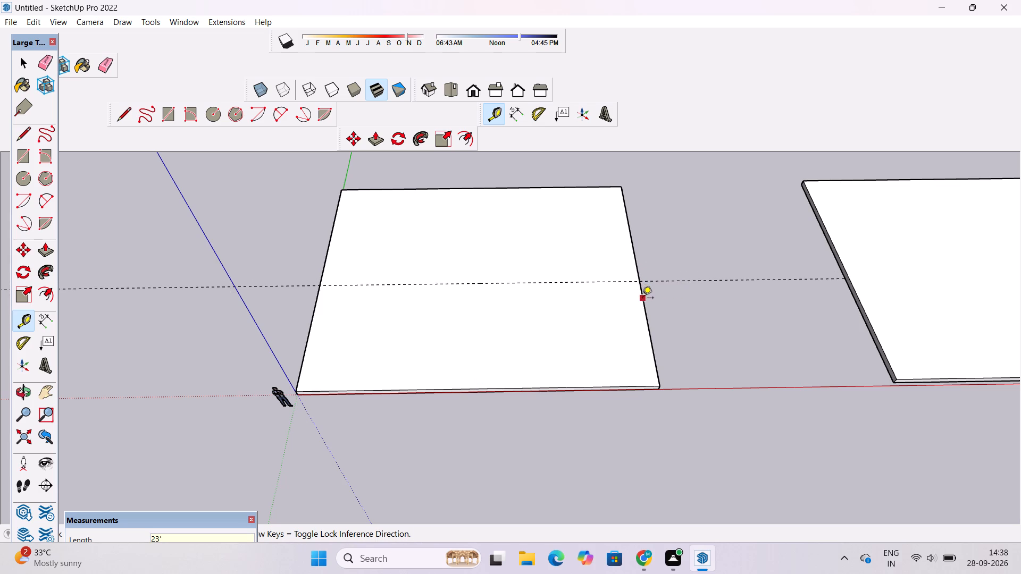
Draw a 60' line along the guide across the original slab's top face, from one side edge to the other.
{"action": "key", "text": "o"}
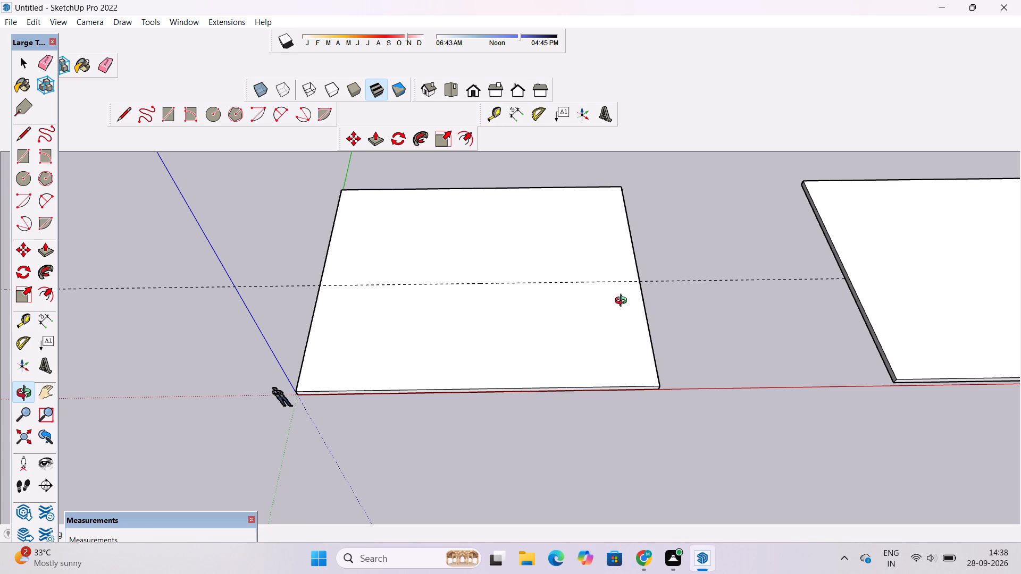
{"action": "scroll", "coordinate": [621, 305], "scroll_direction": "down", "scroll_amount": 1}
{"action": "left_click_drag", "start_coordinate": [621, 305], "coordinate": [605, 306], "text": "shift"}
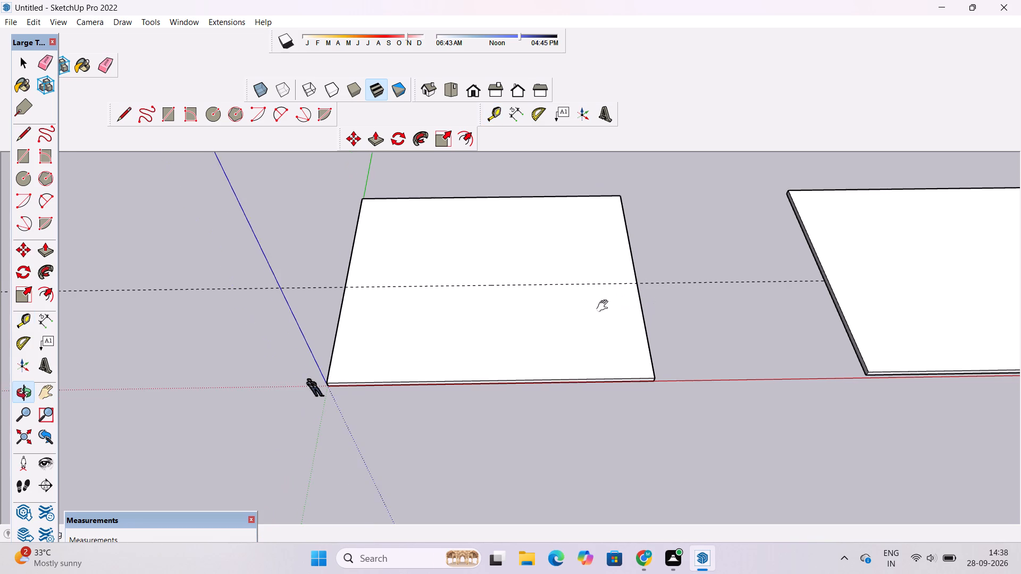
{"action": "left_click_drag", "start_coordinate": [605, 306], "coordinate": [572, 311], "text": "shift"}
{"action": "left_click_drag", "start_coordinate": [516, 316], "coordinate": [504, 357]}
{"action": "scroll", "coordinate": [484, 317], "scroll_direction": "up", "scroll_amount": 2}
{"action": "left_click_drag", "start_coordinate": [442, 340], "coordinate": [485, 297]}
{"action": "left_click_drag", "start_coordinate": [473, 302], "coordinate": [627, 278], "text": "shift"}
{"action": "left_click_drag", "start_coordinate": [625, 305], "coordinate": [625, 343]}
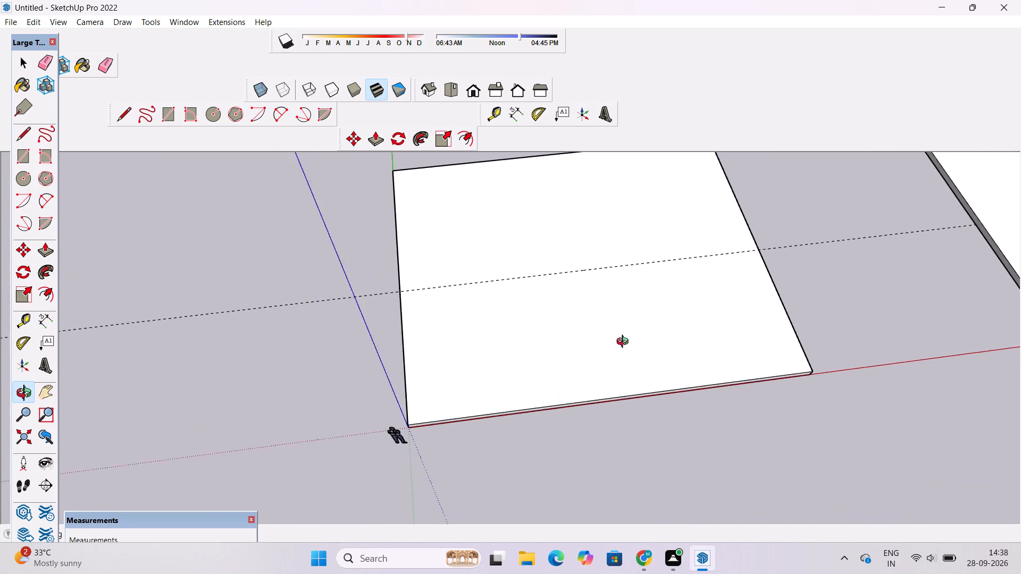
{"action": "left_click_drag", "start_coordinate": [625, 343], "coordinate": [630, 369]}
{"action": "scroll", "coordinate": [568, 297], "scroll_direction": "up", "scroll_amount": 4}
{"action": "left_click_drag", "start_coordinate": [579, 306], "coordinate": [495, 319], "text": "shift"}
{"action": "scroll", "coordinate": [495, 319], "scroll_direction": "down", "scroll_amount": 1}
{"action": "left_click_drag", "start_coordinate": [542, 322], "coordinate": [488, 322], "text": "shift"}
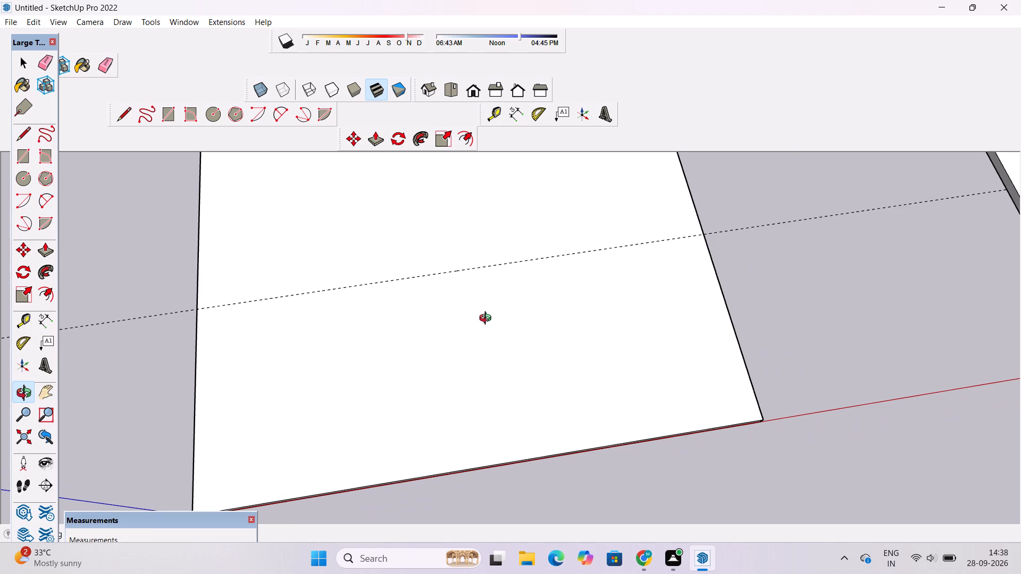
{"action": "scroll", "coordinate": [486, 308], "scroll_direction": "up", "scroll_amount": 1}
{"action": "left_click_drag", "start_coordinate": [486, 308], "coordinate": [482, 327]}
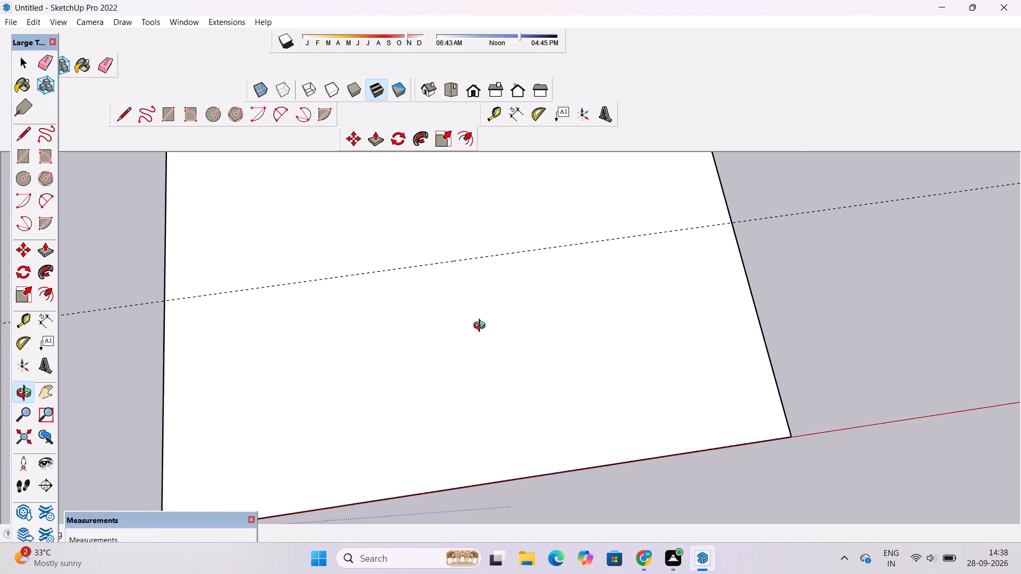
{"action": "key", "text": "l"}
{"action": "scroll", "coordinate": [470, 307], "scroll_direction": "down", "scroll_amount": 5}
{"action": "scroll", "coordinate": [635, 254], "scroll_direction": "up", "scroll_amount": 4}
{"action": "left_click", "coordinate": [635, 254]}
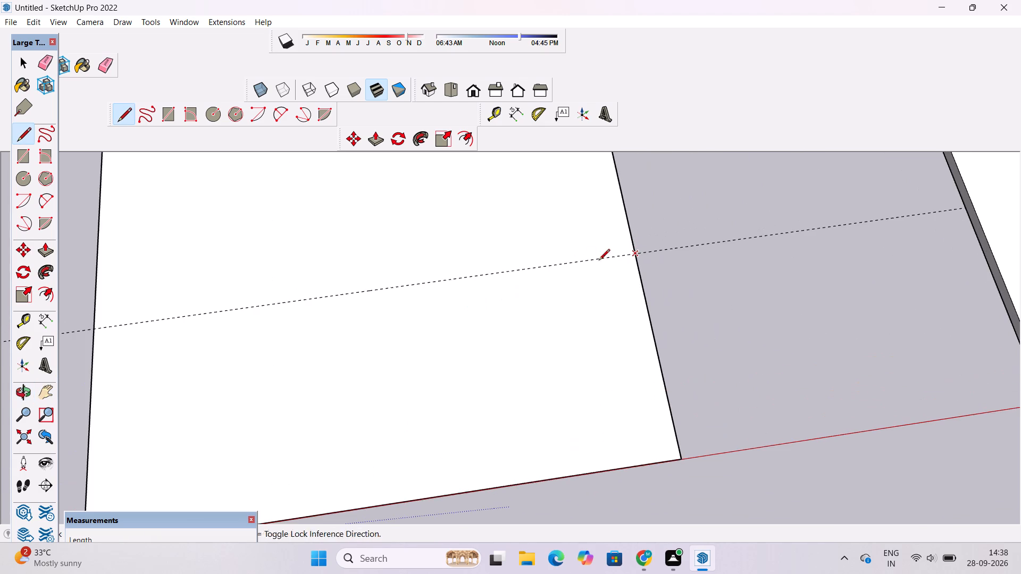
{"action": "scroll", "coordinate": [534, 271], "scroll_direction": "down", "scroll_amount": 4}
{"action": "scroll", "coordinate": [276, 300], "scroll_direction": "up", "scroll_amount": 4}
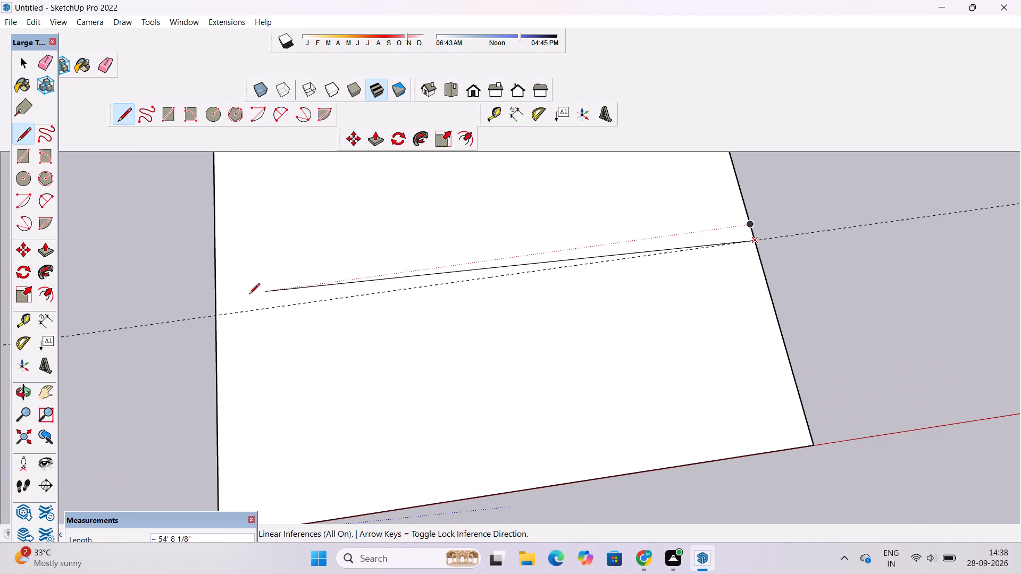
{"action": "left_click", "coordinate": [215, 317]}
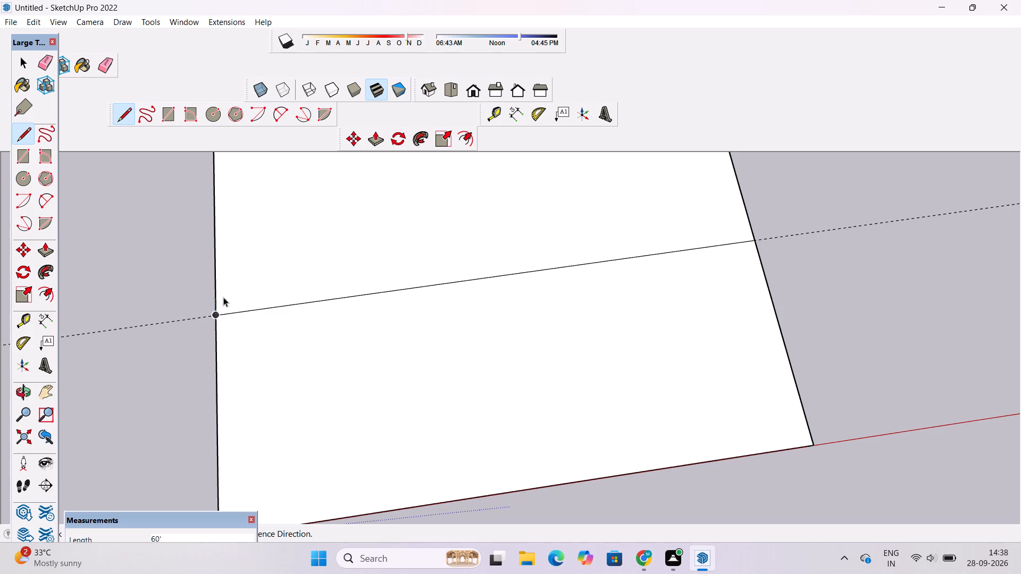
Erase the construction guide running along the dividing line on the original slab.
{"action": "key", "text": "space"}
{"action": "key", "text": "e"}
{"action": "scroll", "coordinate": [224, 296], "scroll_direction": "down", "scroll_amount": 7}
{"action": "left_click_drag", "start_coordinate": [186, 296], "coordinate": [187, 319]}
{"action": "key", "text": "space"}
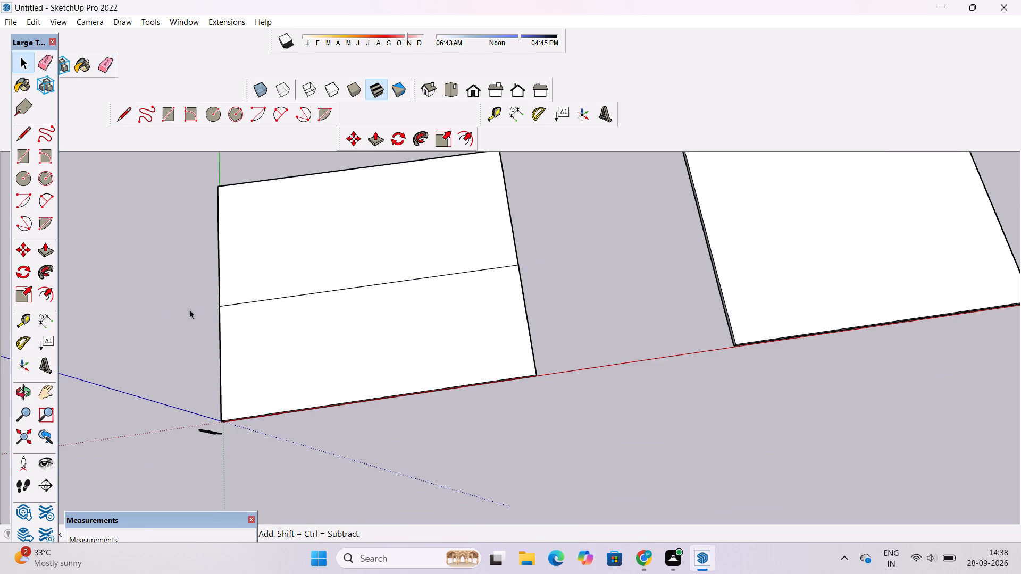
Examine the divided original slab from several angles, including its top face, side edges and dividing line.
{"action": "key", "text": "o"}
{"action": "left_click_drag", "start_coordinate": [261, 330], "coordinate": [264, 272]}
{"action": "scroll", "coordinate": [261, 282], "scroll_direction": "up", "scroll_amount": 3}
{"action": "left_click_drag", "start_coordinate": [200, 306], "coordinate": [326, 250], "text": "shift"}
{"action": "left_click_drag", "start_coordinate": [331, 316], "coordinate": [357, 176]}
{"action": "scroll", "coordinate": [322, 231], "scroll_direction": "up", "scroll_amount": 6}
{"action": "scroll", "coordinate": [328, 233], "scroll_direction": "down", "scroll_amount": 5}
{"action": "left_click_drag", "start_coordinate": [286, 263], "coordinate": [479, 264]}
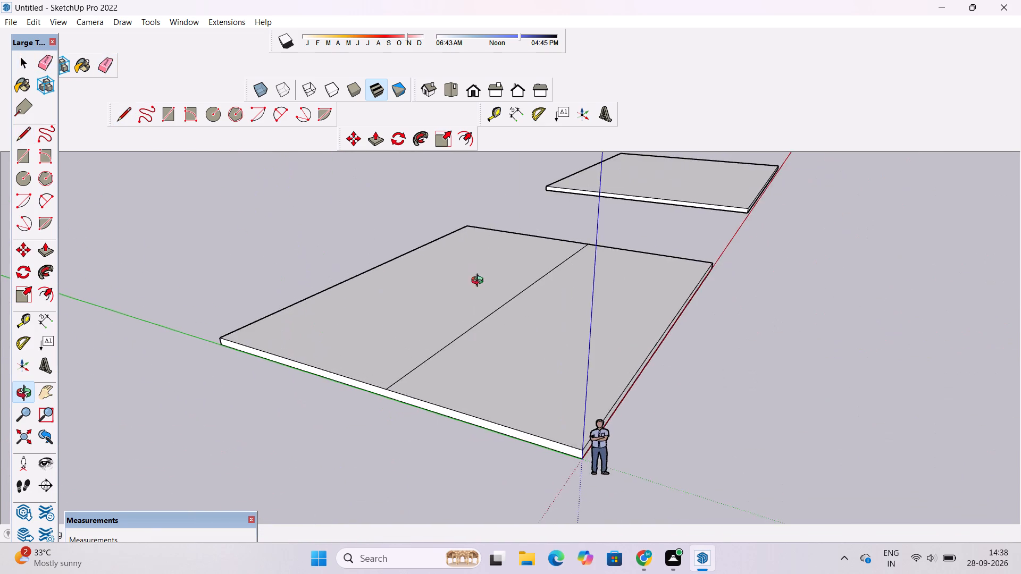
{"action": "left_click_drag", "start_coordinate": [482, 302], "coordinate": [405, 261]}
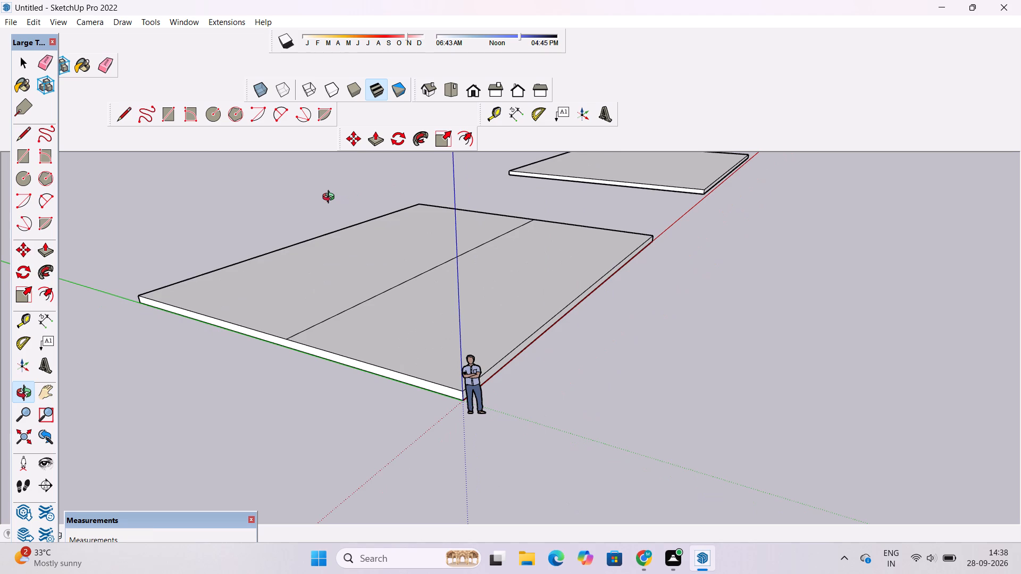
{"action": "scroll", "coordinate": [321, 201], "scroll_direction": "down", "scroll_amount": 1}
{"action": "left_click_drag", "start_coordinate": [319, 202], "coordinate": [319, 183], "text": "shift"}
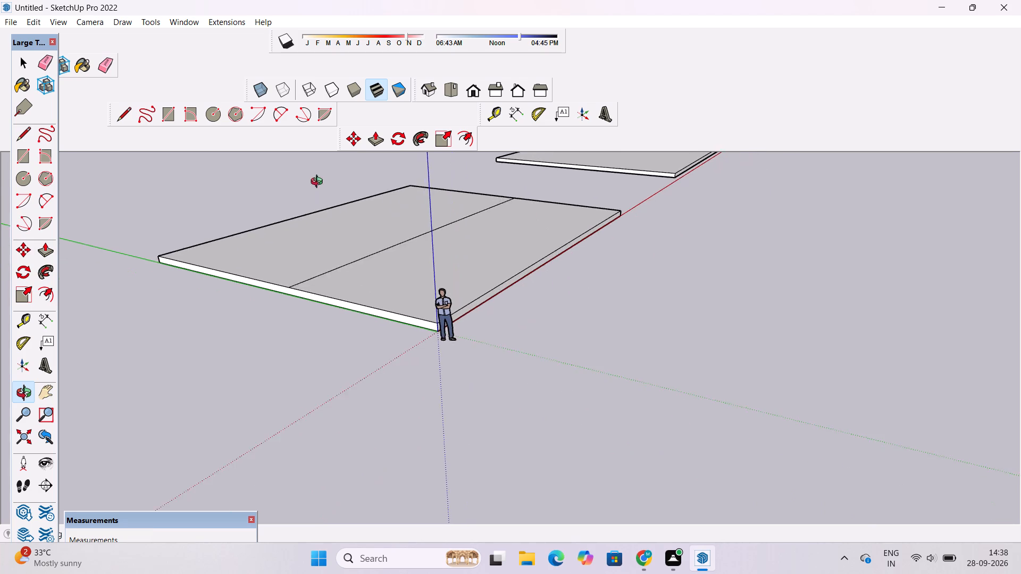
{"action": "left_click_drag", "start_coordinate": [319, 186], "coordinate": [290, 282]}
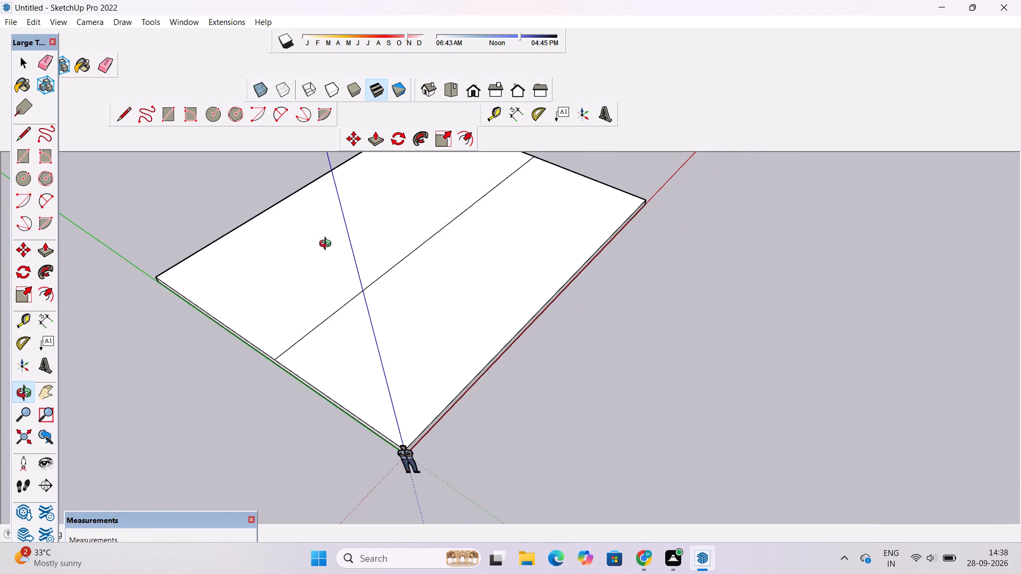
{"action": "scroll", "coordinate": [326, 314], "scroll_direction": "up", "scroll_amount": 4}
{"action": "left_click_drag", "start_coordinate": [270, 376], "coordinate": [384, 318]}
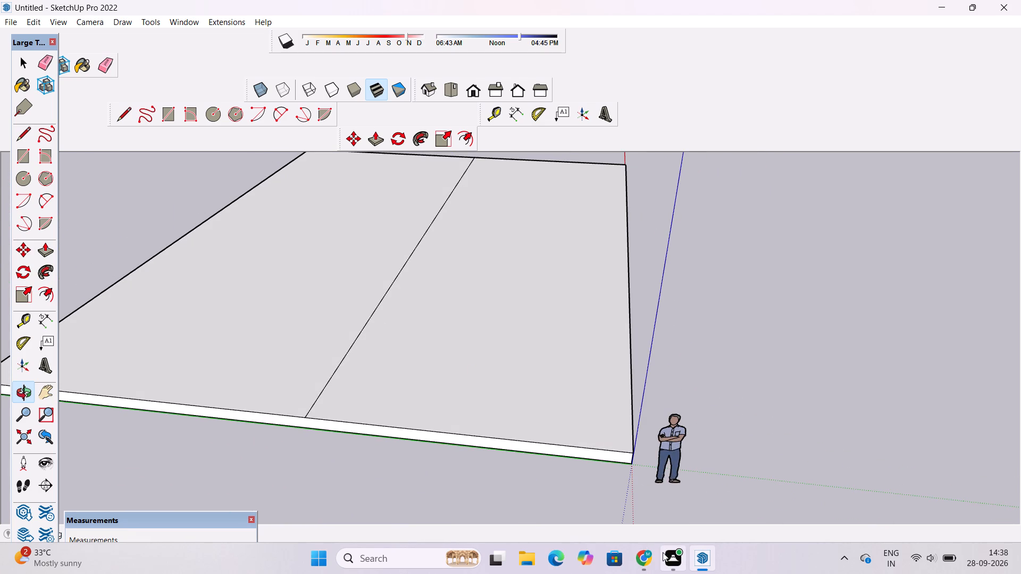
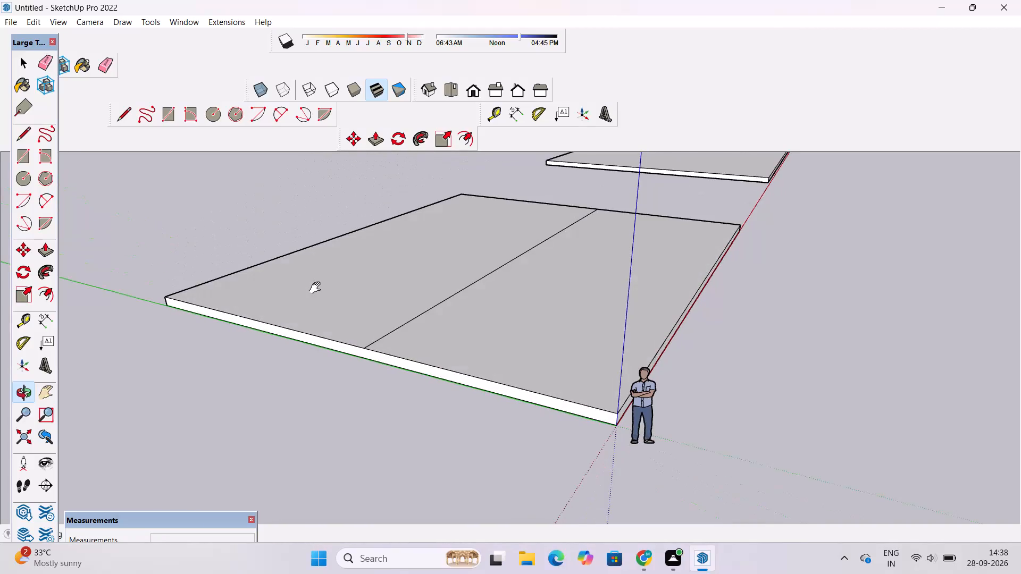
Examine the two slabs and the dividing line on the original slab's top face from several angles and distances.
{"action": "left_click_drag", "start_coordinate": [319, 292], "coordinate": [312, 318], "text": "shift"}
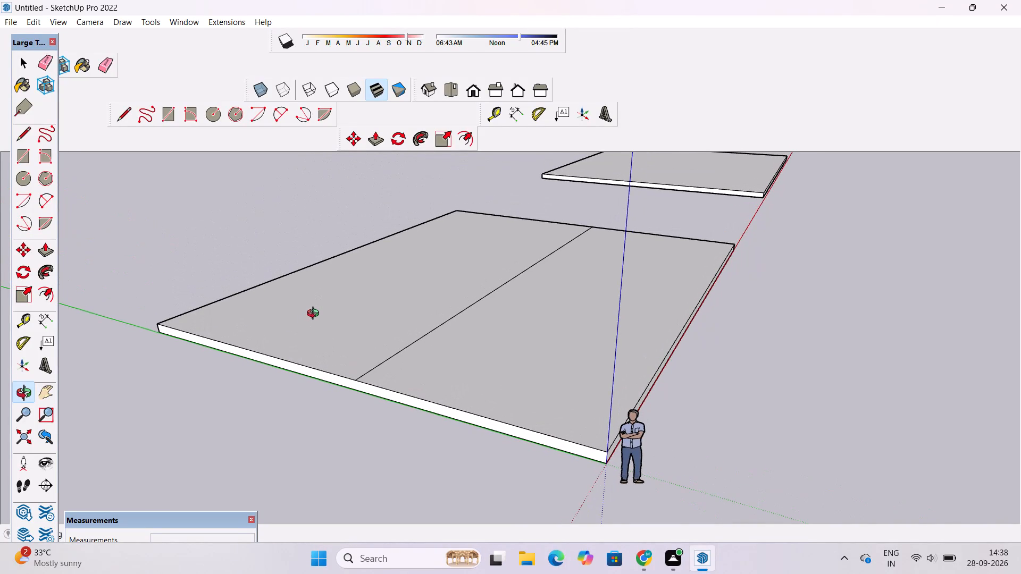
{"action": "scroll", "coordinate": [316, 315], "scroll_direction": "up", "scroll_amount": 2}
{"action": "scroll", "coordinate": [316, 305], "scroll_direction": "down", "scroll_amount": 5}
{"action": "left_click_drag", "start_coordinate": [355, 284], "coordinate": [246, 365]}
{"action": "scroll", "coordinate": [230, 358], "scroll_direction": "down", "scroll_amount": 8}
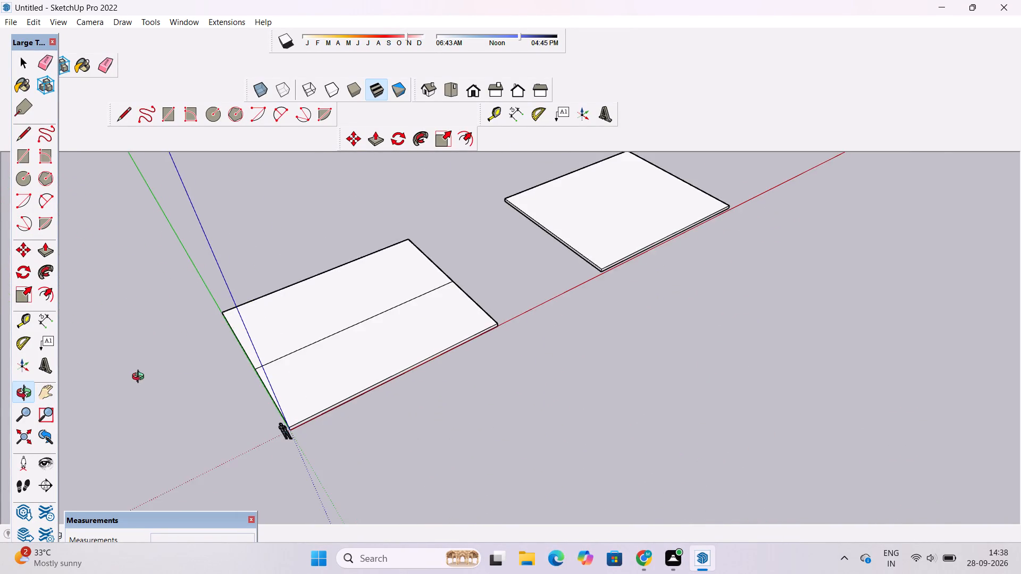
{"action": "left_click_drag", "start_coordinate": [189, 356], "coordinate": [332, 280]}
{"action": "left_click_drag", "start_coordinate": [314, 375], "coordinate": [352, 275], "text": "shift"}
{"action": "scroll", "coordinate": [288, 294], "scroll_direction": "up", "scroll_amount": 5}
{"action": "left_click_drag", "start_coordinate": [240, 296], "coordinate": [466, 289]}
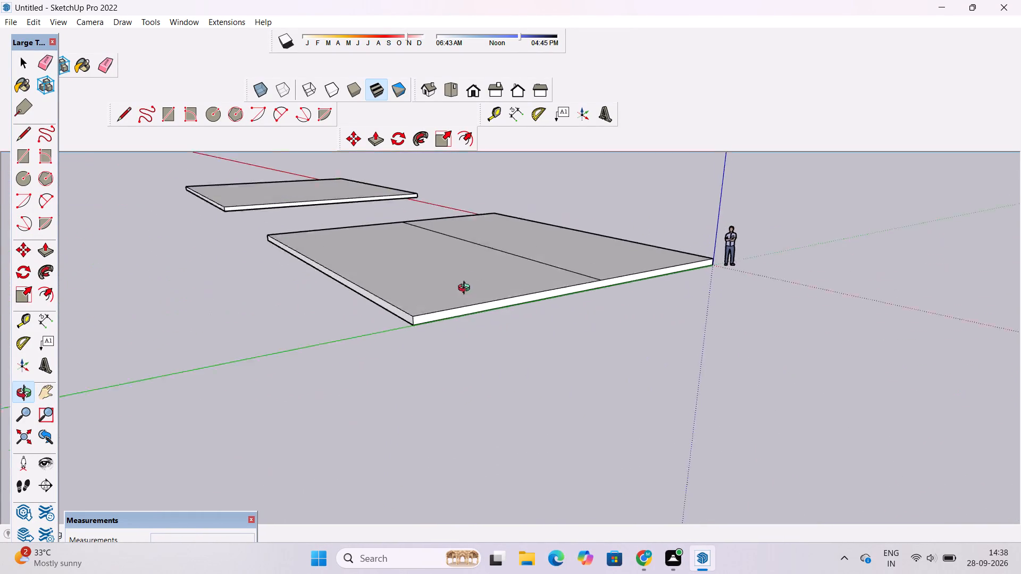
{"action": "left_click_drag", "start_coordinate": [466, 289], "coordinate": [178, 328]}
{"action": "left_click_drag", "start_coordinate": [605, 338], "coordinate": [433, 323]}
{"action": "left_click_drag", "start_coordinate": [459, 278], "coordinate": [459, 317], "text": "shift"}
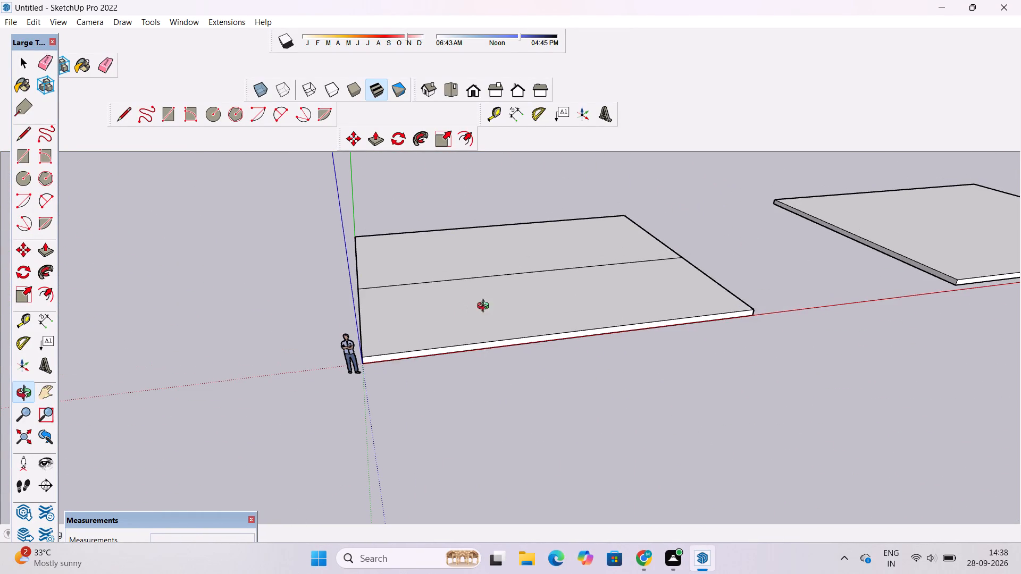
{"action": "scroll", "coordinate": [584, 250], "scroll_direction": "down", "scroll_amount": 5}
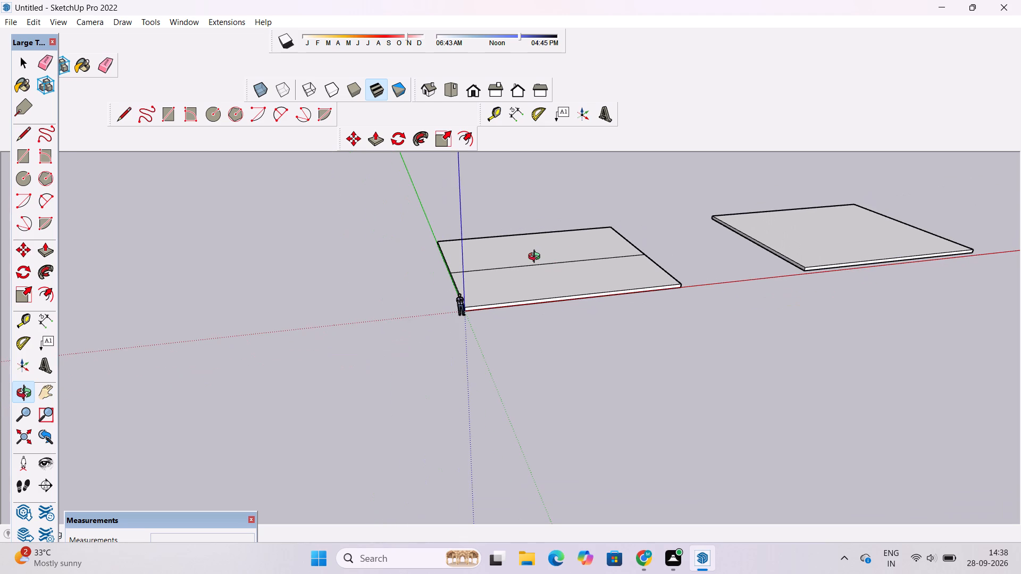
{"action": "scroll", "coordinate": [534, 253], "scroll_direction": "down", "scroll_amount": 12}
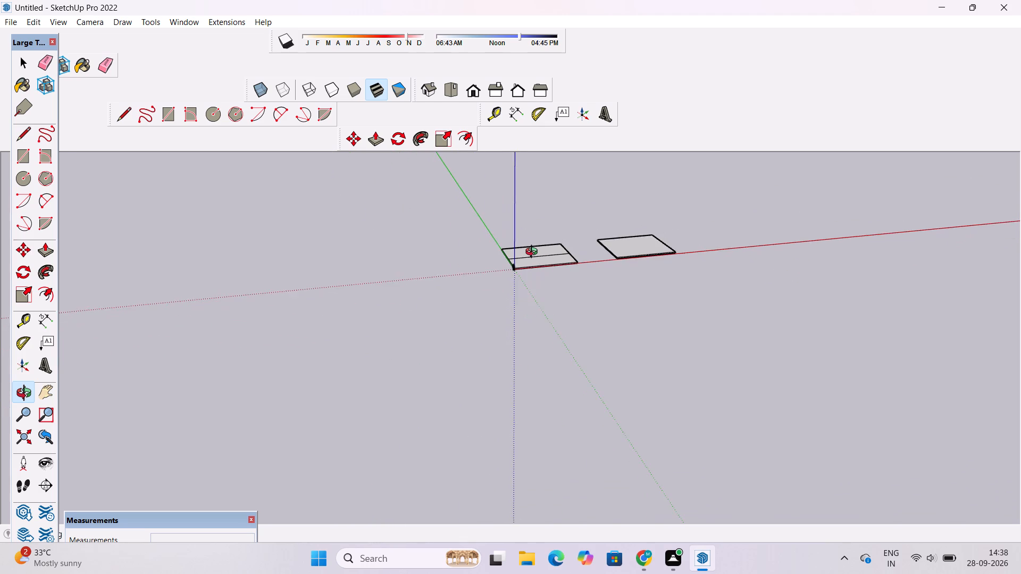
{"action": "scroll", "coordinate": [534, 253], "scroll_direction": "down", "scroll_amount": 5}
{"action": "scroll", "coordinate": [534, 253], "scroll_direction": "up", "scroll_amount": 17}
{"action": "scroll", "coordinate": [534, 252], "scroll_direction": "up", "scroll_amount": 8}
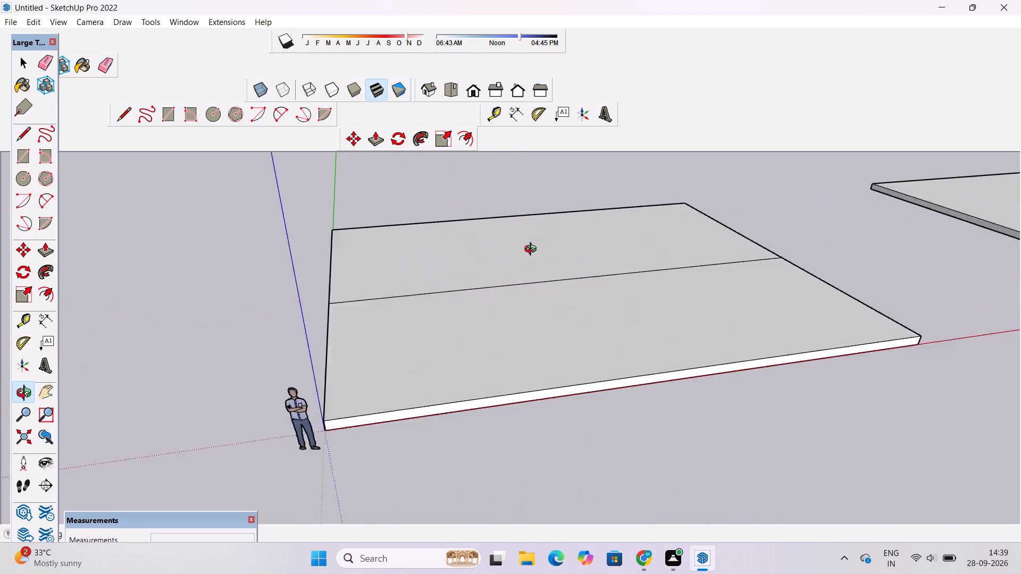
{"action": "scroll", "coordinate": [533, 250], "scroll_direction": "up", "scroll_amount": 8}
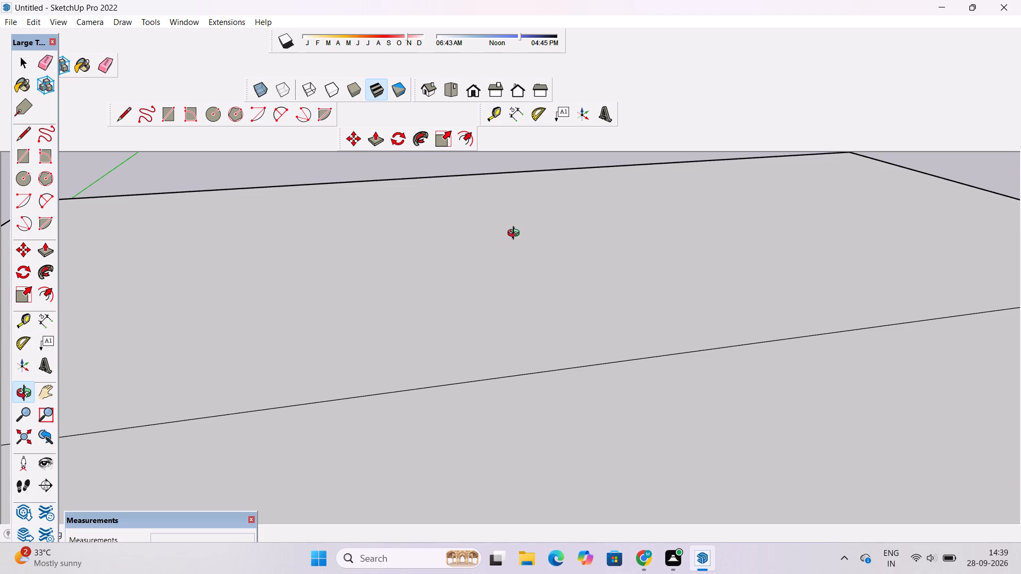
{"action": "scroll", "coordinate": [516, 234], "scroll_direction": "down", "scroll_amount": 9}
{"action": "left_click_drag", "start_coordinate": [510, 238], "coordinate": [546, 354]}
{"action": "left_click_drag", "start_coordinate": [520, 348], "coordinate": [498, 285]}
{"action": "scroll", "coordinate": [492, 288], "scroll_direction": "down", "scroll_amount": 5}
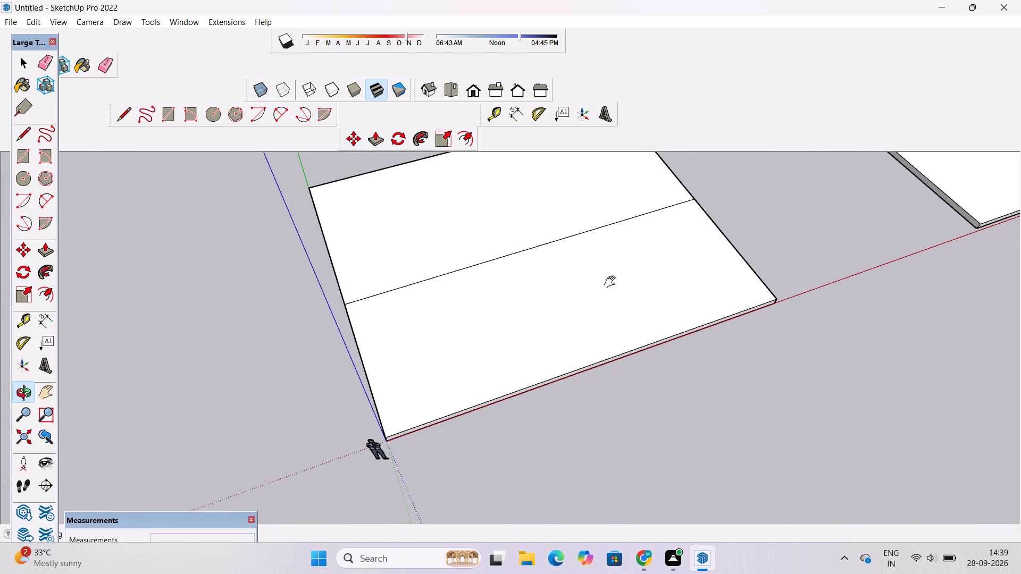
{"action": "left_click_drag", "start_coordinate": [612, 282], "coordinate": [426, 365], "text": "shift"}
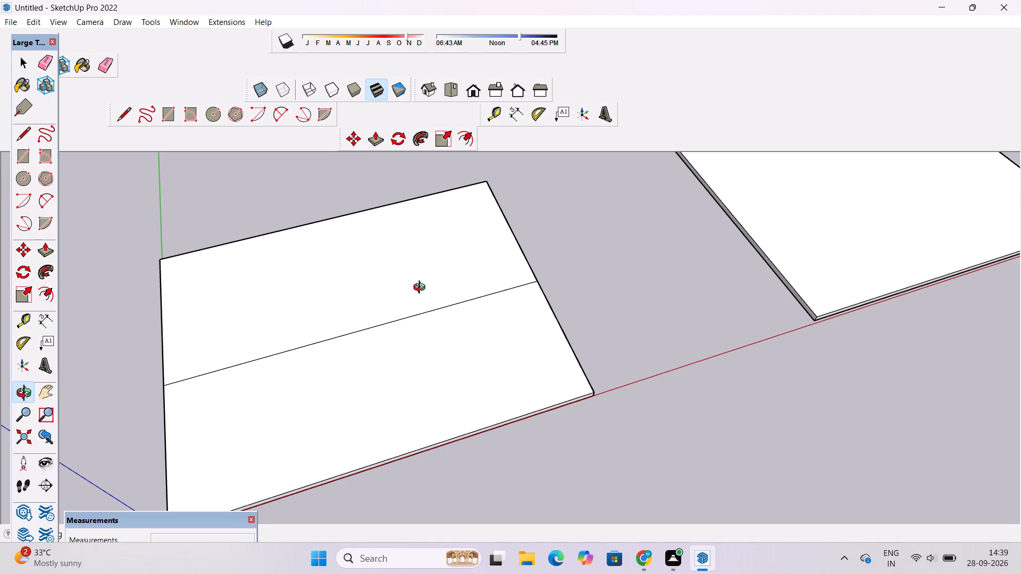
{"action": "scroll", "coordinate": [425, 287], "scroll_direction": "down", "scroll_amount": 1}
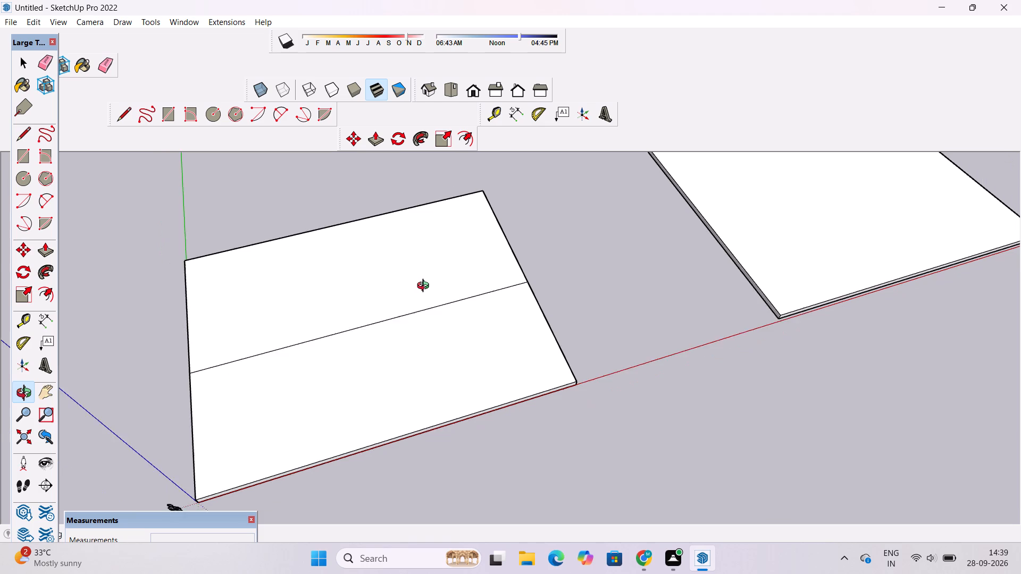
{"action": "scroll", "coordinate": [425, 287], "scroll_direction": "down", "scroll_amount": 5}
{"action": "left_click_drag", "start_coordinate": [517, 327], "coordinate": [489, 341]}
{"action": "left_click_drag", "start_coordinate": [443, 337], "coordinate": [519, 367], "text": "shift"}
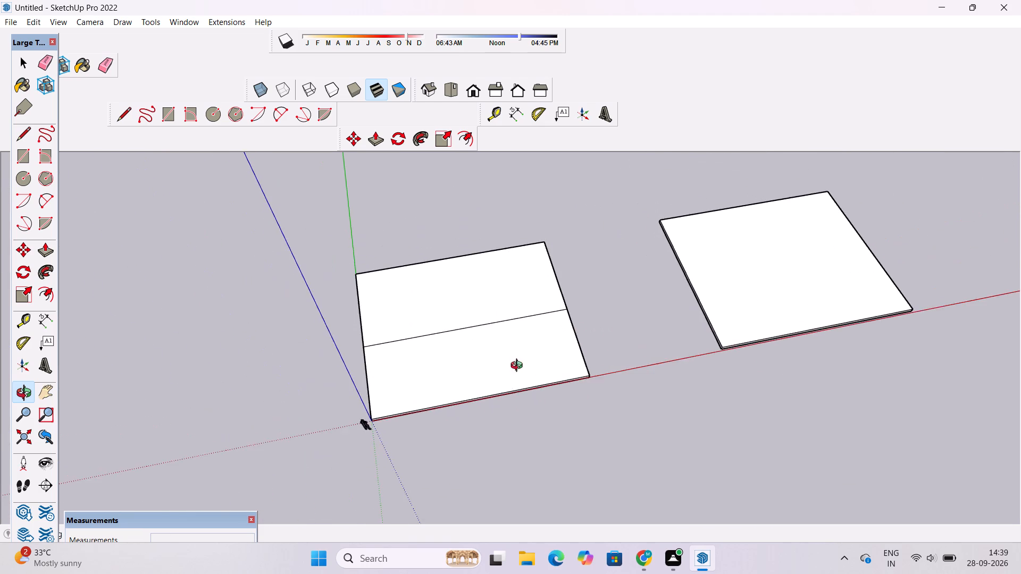
{"action": "scroll", "coordinate": [451, 348], "scroll_direction": "up", "scroll_amount": 4}
{"action": "left_click_drag", "start_coordinate": [295, 400], "coordinate": [529, 323]}
{"action": "left_click_drag", "start_coordinate": [291, 442], "coordinate": [366, 365], "text": "shift"}
{"action": "left_click_drag", "start_coordinate": [375, 444], "coordinate": [436, 372]}
{"action": "left_click_drag", "start_coordinate": [442, 370], "coordinate": [404, 389], "text": "shift"}
{"action": "left_click_drag", "start_coordinate": [409, 398], "coordinate": [450, 432]}
{"action": "scroll", "coordinate": [450, 417], "scroll_direction": "down", "scroll_amount": 4}
{"action": "left_click_drag", "start_coordinate": [412, 400], "coordinate": [422, 411]}
{"action": "scroll", "coordinate": [439, 386], "scroll_direction": "up", "scroll_amount": 1}
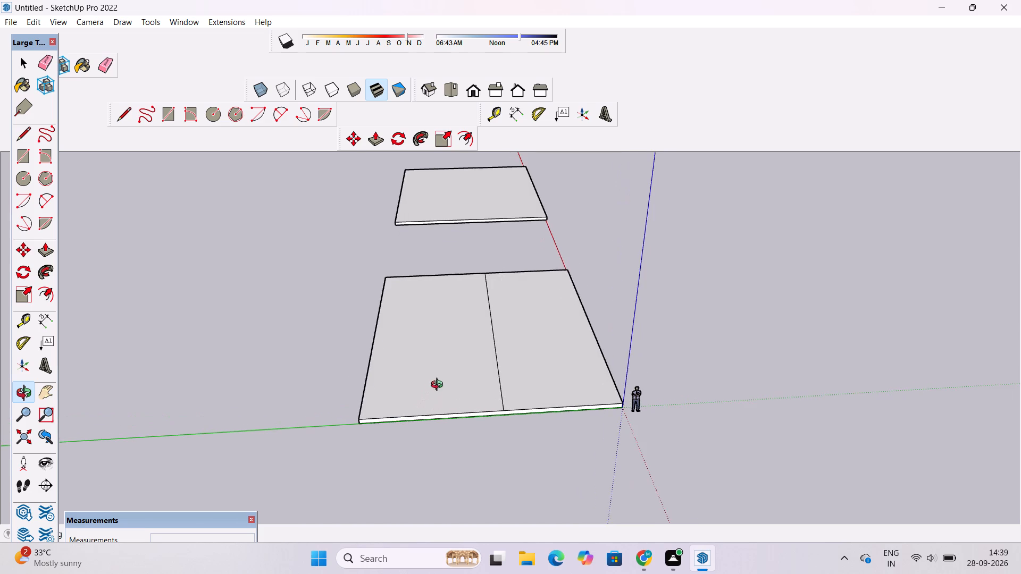
{"action": "left_click_drag", "start_coordinate": [441, 380], "coordinate": [395, 385], "text": "shift"}
{"action": "scroll", "coordinate": [387, 388], "scroll_direction": "up", "scroll_amount": 3}
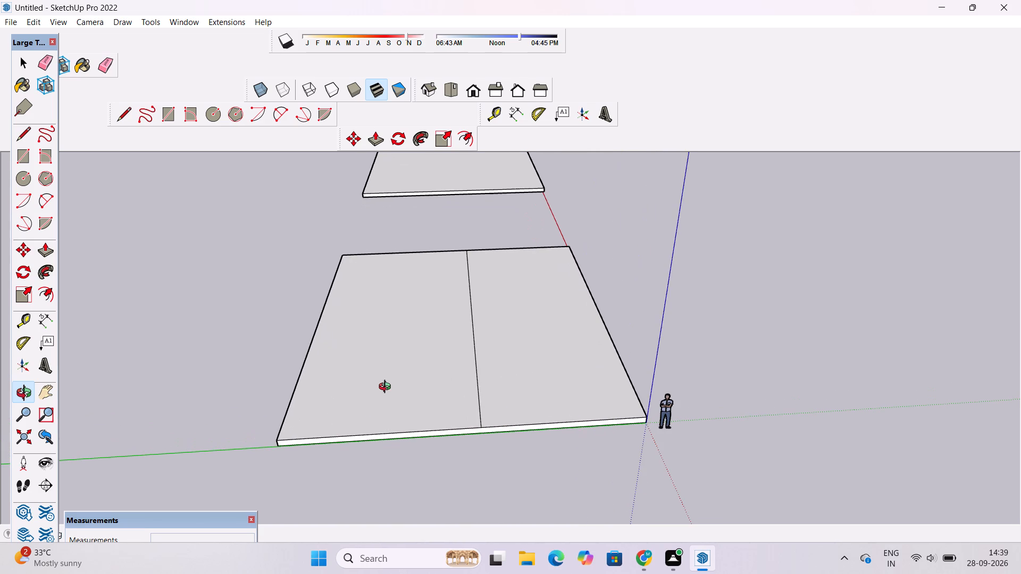
{"action": "scroll", "coordinate": [379, 387], "scroll_direction": "down", "scroll_amount": 2}
{"action": "left_click_drag", "start_coordinate": [374, 388], "coordinate": [408, 399]}
{"action": "scroll", "coordinate": [409, 391], "scroll_direction": "up", "scroll_amount": 1}
{"action": "left_click_drag", "start_coordinate": [410, 386], "coordinate": [404, 386], "text": "shift"}
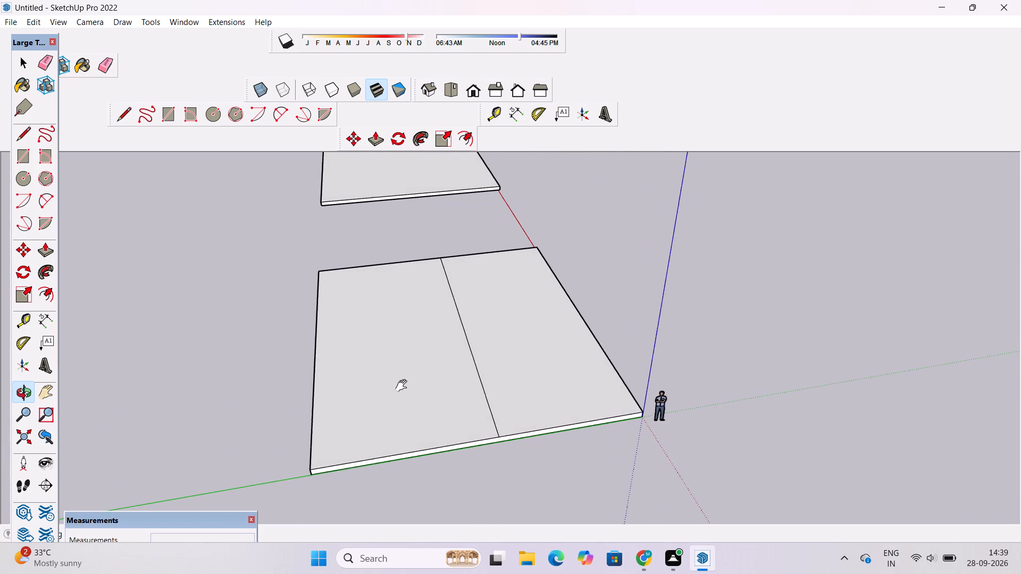
{"action": "left_click_drag", "start_coordinate": [404, 386], "coordinate": [394, 386], "text": "shift"}
{"action": "scroll", "coordinate": [383, 379], "scroll_direction": "up", "scroll_amount": 2}
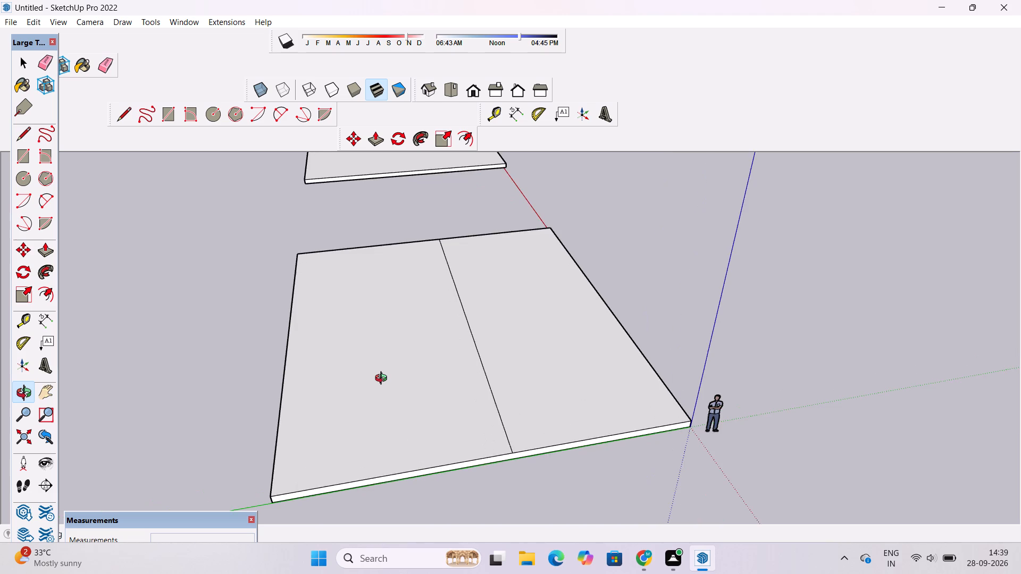
{"action": "left_click_drag", "start_coordinate": [368, 384], "coordinate": [357, 344], "text": "shift"}
{"action": "left_click_drag", "start_coordinate": [372, 379], "coordinate": [313, 394]}
{"action": "scroll", "coordinate": [309, 392], "scroll_direction": "down", "scroll_amount": 3}
{"action": "left_click_drag", "start_coordinate": [308, 391], "coordinate": [309, 399]}
{"action": "left_click_drag", "start_coordinate": [309, 399], "coordinate": [308, 381]}
{"action": "scroll", "coordinate": [308, 381], "scroll_direction": "up", "scroll_amount": 2}
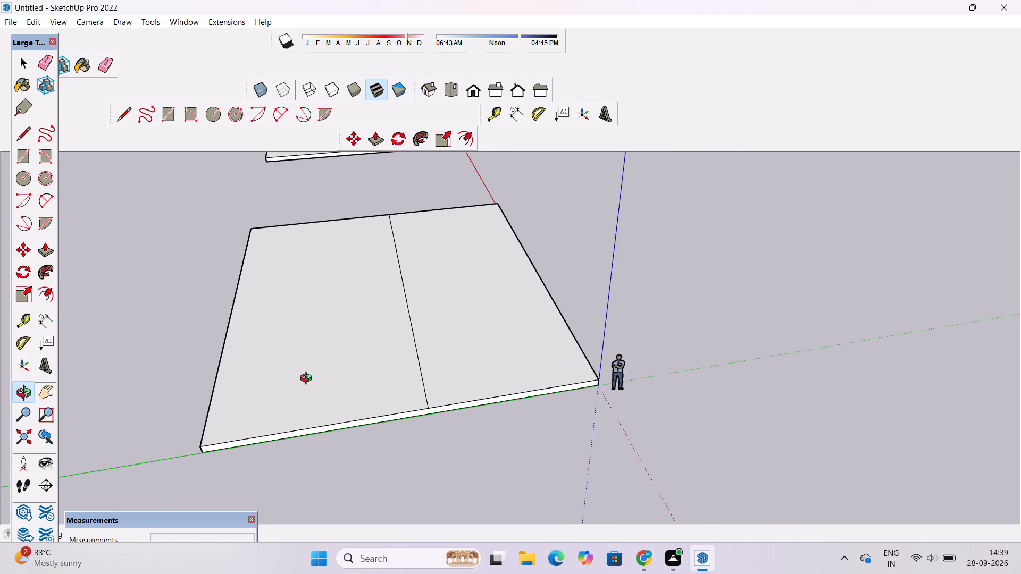
{"action": "left_click_drag", "start_coordinate": [308, 379], "coordinate": [305, 387]}
{"action": "scroll", "coordinate": [305, 387], "scroll_direction": "down", "scroll_amount": 3}
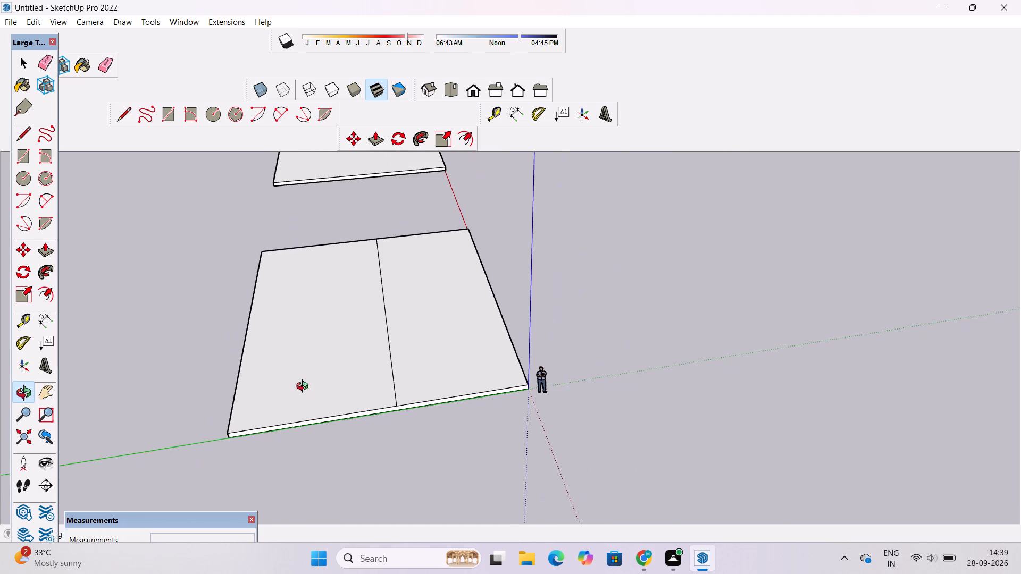
{"action": "scroll", "coordinate": [305, 387], "scroll_direction": "down", "scroll_amount": 2}
{"action": "scroll", "coordinate": [305, 387], "scroll_direction": "up", "scroll_amount": 3}
{"action": "left_click_drag", "start_coordinate": [313, 383], "coordinate": [307, 383], "text": "shift"}
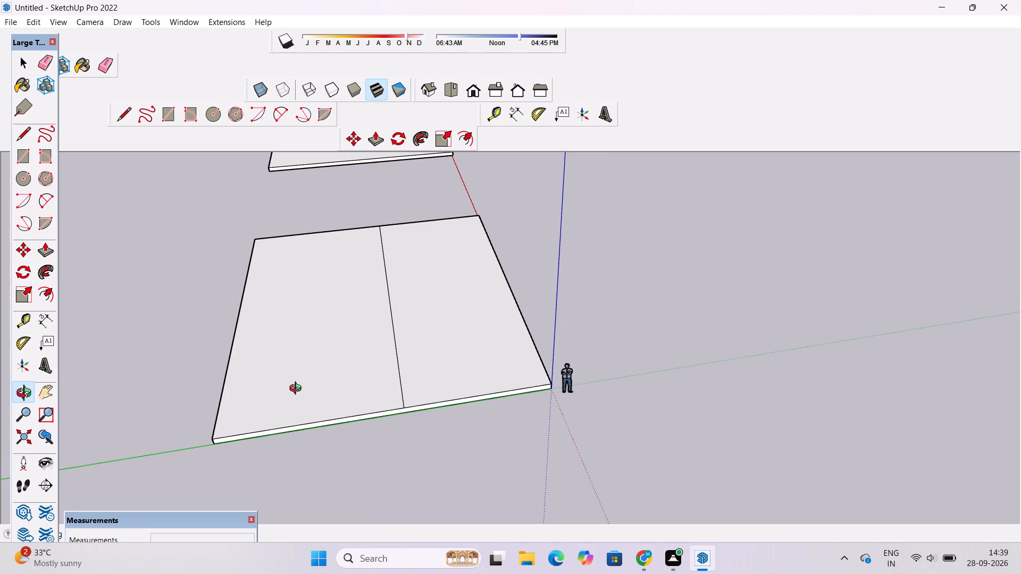
{"action": "scroll", "coordinate": [298, 390], "scroll_direction": "down", "scroll_amount": 2}
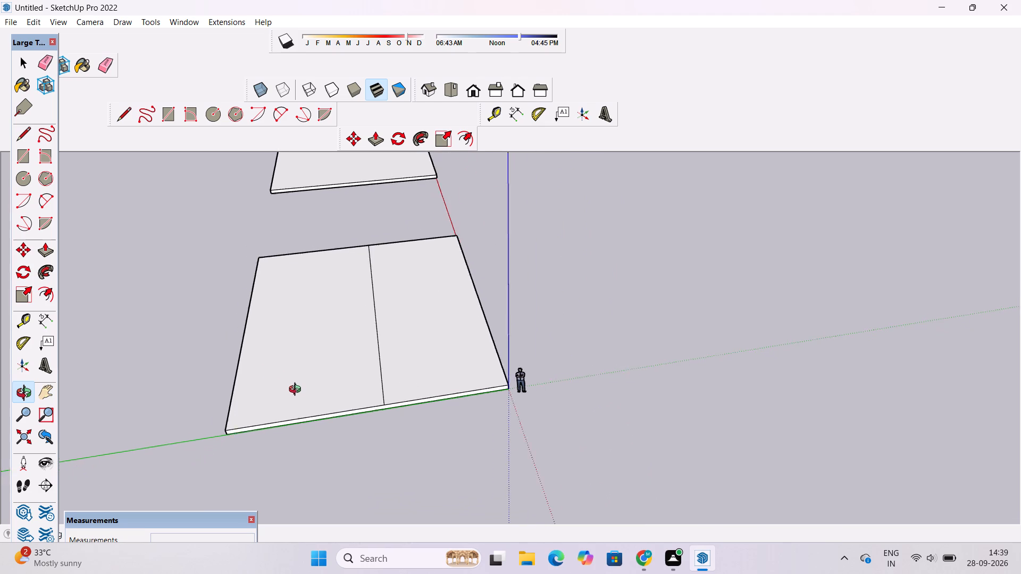
{"action": "scroll", "coordinate": [297, 391], "scroll_direction": "down", "scroll_amount": 1}
{"action": "scroll", "coordinate": [308, 375], "scroll_direction": "up", "scroll_amount": 2}
{"action": "left_click_drag", "start_coordinate": [308, 375], "coordinate": [286, 383], "text": "shift"}
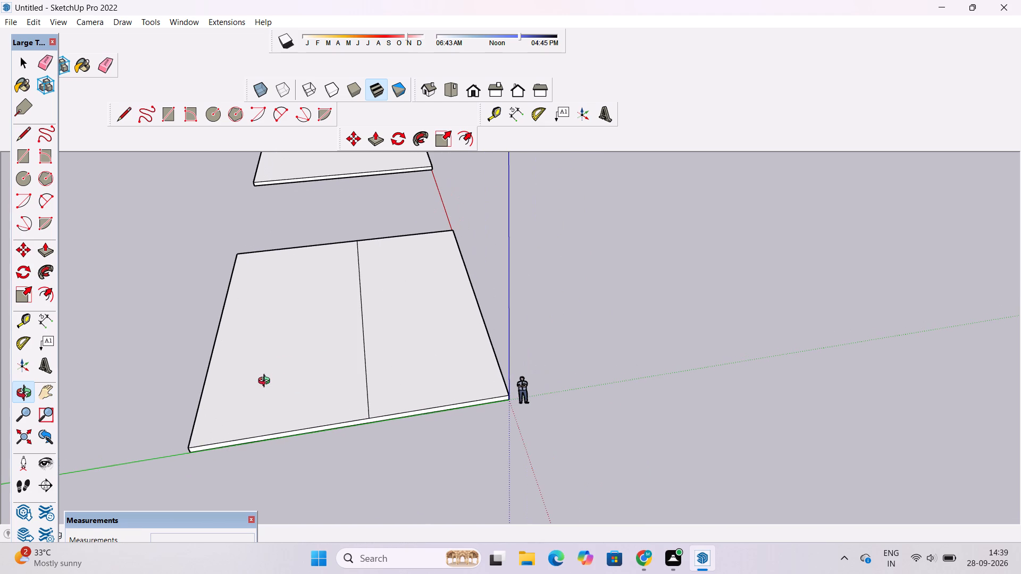
Push/Pull the original slab's rear top section, on the far side of the dividing line from the red axis, up 25'.
{"action": "key", "text": "p"}
{"action": "left_click", "coordinate": [276, 383]}
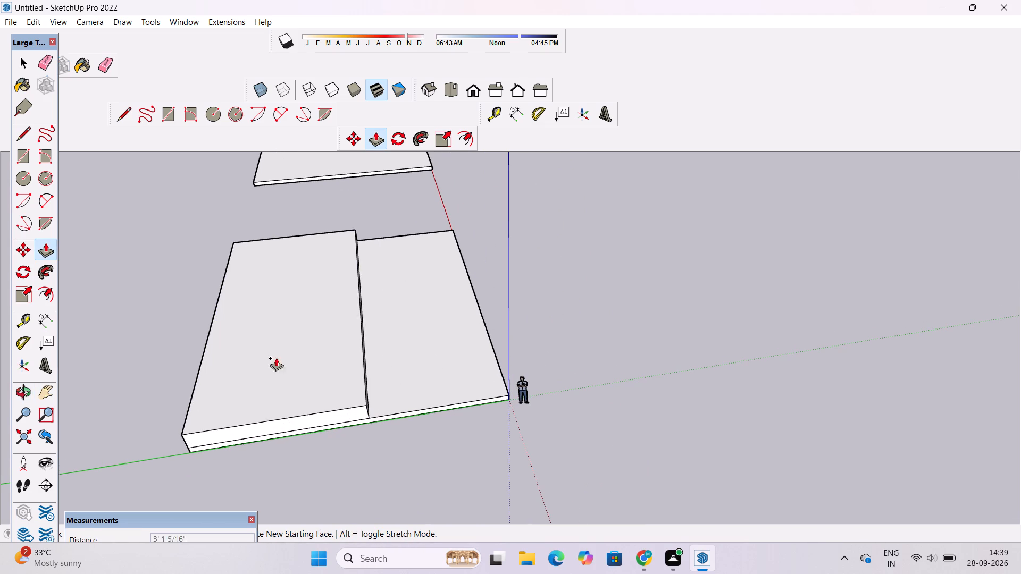
{"action": "scroll", "coordinate": [273, 297], "scroll_direction": "up", "scroll_amount": 5}
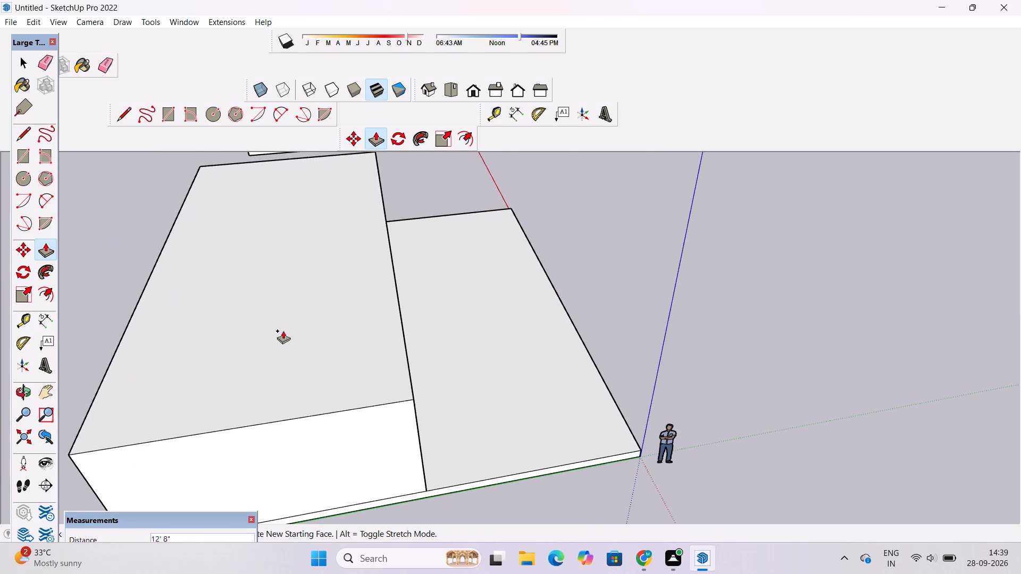
{"action": "type", "text": "25'"}
{"action": "key", "text": "Return"}
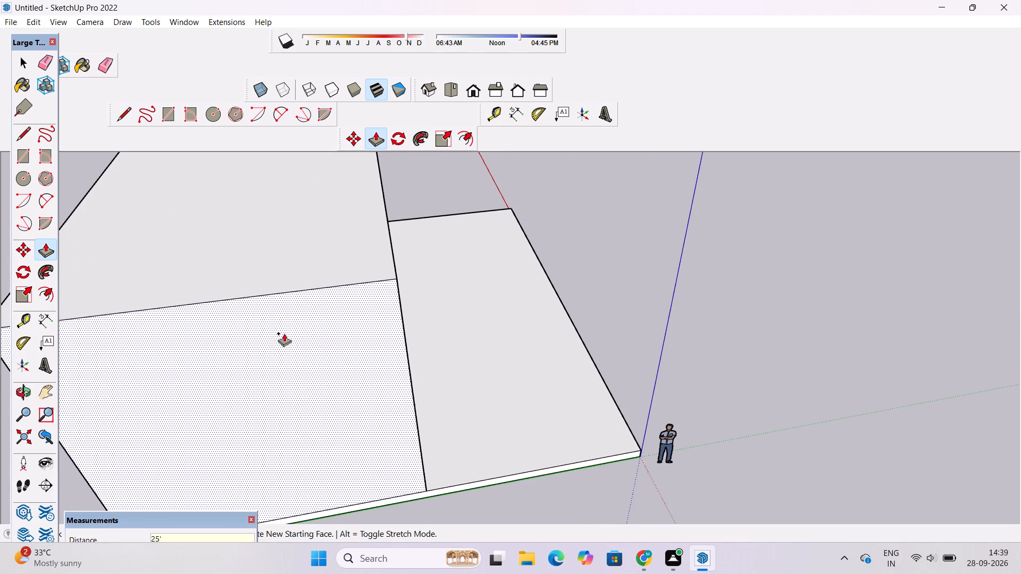
Examine the raised block on the original slab from the front, side and above, together with the second slab.
{"action": "type", "text": "LO"}
{"action": "scroll", "coordinate": [314, 290], "scroll_direction": "down", "scroll_amount": 7}
{"action": "left_click_drag", "start_coordinate": [411, 370], "coordinate": [220, 286]}
{"action": "scroll", "coordinate": [203, 286], "scroll_direction": "down", "scroll_amount": 5}
{"action": "left_click_drag", "start_coordinate": [392, 274], "coordinate": [381, 327]}
{"action": "scroll", "coordinate": [370, 322], "scroll_direction": "up", "scroll_amount": 1}
{"action": "left_click_drag", "start_coordinate": [369, 315], "coordinate": [273, 324]}
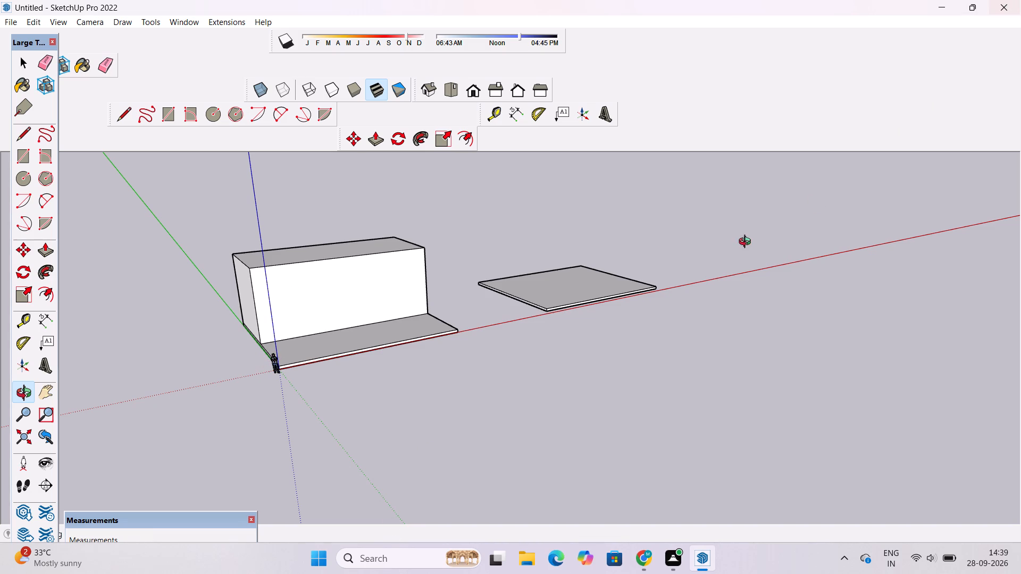
{"action": "left_click_drag", "start_coordinate": [527, 344], "coordinate": [464, 352]}
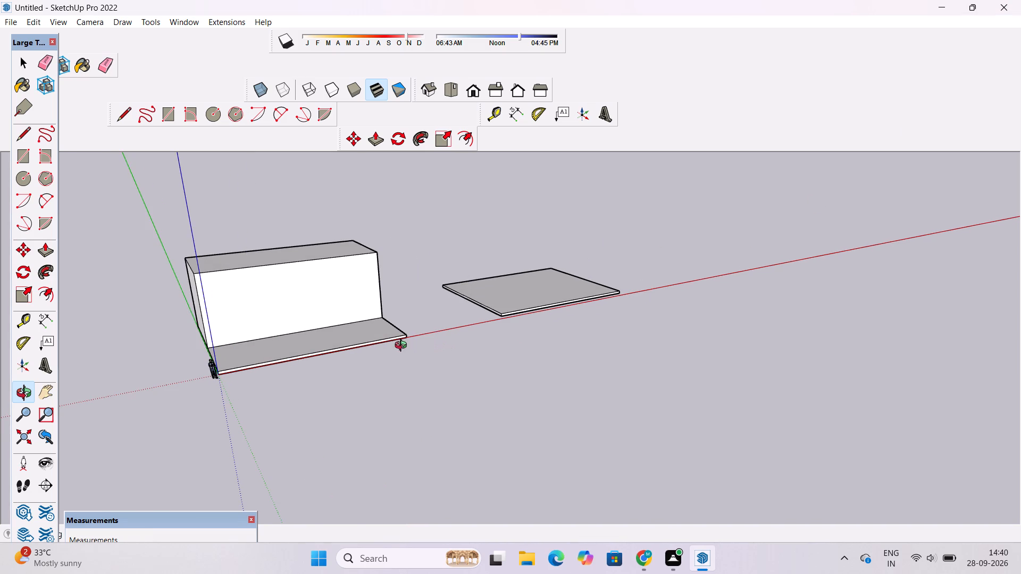
{"action": "left_click_drag", "start_coordinate": [353, 354], "coordinate": [461, 443], "text": "shift"}
{"action": "scroll", "coordinate": [395, 365], "scroll_direction": "up", "scroll_amount": 4}
{"action": "left_click_drag", "start_coordinate": [438, 369], "coordinate": [342, 377]}
{"action": "left_click_drag", "start_coordinate": [348, 377], "coordinate": [302, 363]}
{"action": "scroll", "coordinate": [298, 362], "scroll_direction": "down", "scroll_amount": 5}
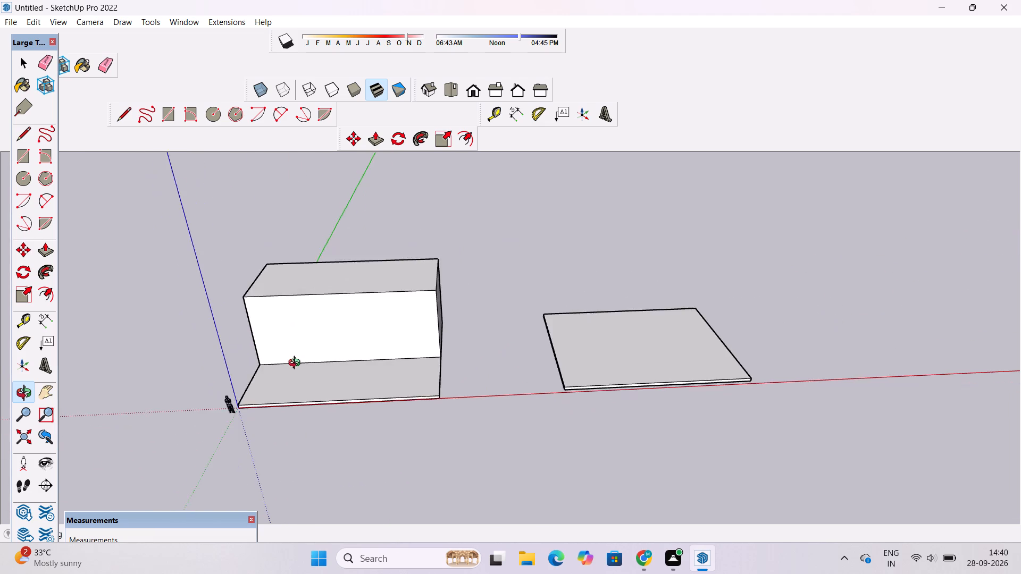
{"action": "left_click_drag", "start_coordinate": [304, 368], "coordinate": [330, 408]}
{"action": "scroll", "coordinate": [321, 376], "scroll_direction": "up", "scroll_amount": 1}
{"action": "left_click_drag", "start_coordinate": [341, 377], "coordinate": [382, 381], "text": "shift"}
{"action": "left_click_drag", "start_coordinate": [394, 392], "coordinate": [380, 395]}
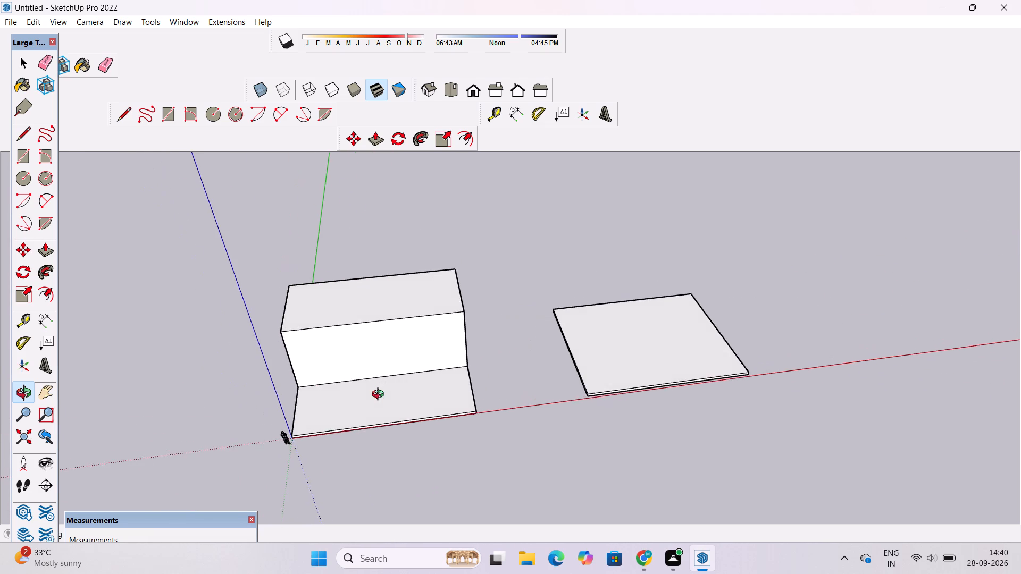
{"action": "left_click_drag", "start_coordinate": [380, 395], "coordinate": [356, 399]}
{"action": "left_click_drag", "start_coordinate": [495, 377], "coordinate": [414, 384]}
{"action": "scroll", "coordinate": [411, 384], "scroll_direction": "down", "scroll_amount": 2}
{"action": "left_click_drag", "start_coordinate": [396, 385], "coordinate": [455, 384], "text": "shift"}
{"action": "scroll", "coordinate": [446, 390], "scroll_direction": "up", "scroll_amount": 1}
{"action": "left_click_drag", "start_coordinate": [447, 389], "coordinate": [459, 382]}
{"action": "left_click_drag", "start_coordinate": [448, 402], "coordinate": [509, 356]}
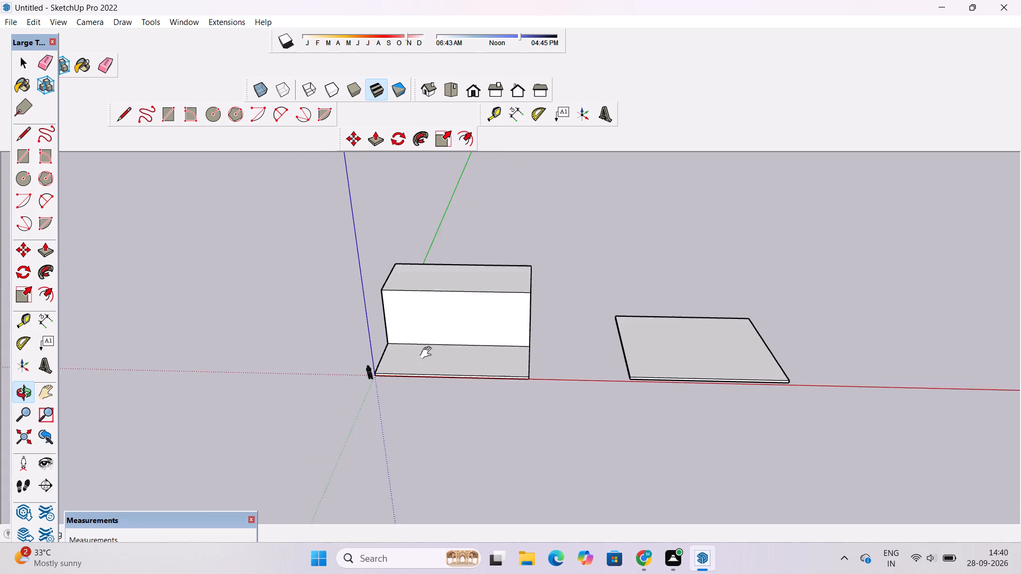
{"action": "left_click_drag", "start_coordinate": [428, 353], "coordinate": [437, 391], "text": "shift"}
{"action": "left_click_drag", "start_coordinate": [353, 415], "coordinate": [627, 377]}
{"action": "scroll", "coordinate": [470, 430], "scroll_direction": "up", "scroll_amount": 5}
{"action": "scroll", "coordinate": [399, 424], "scroll_direction": "up", "scroll_amount": 6}
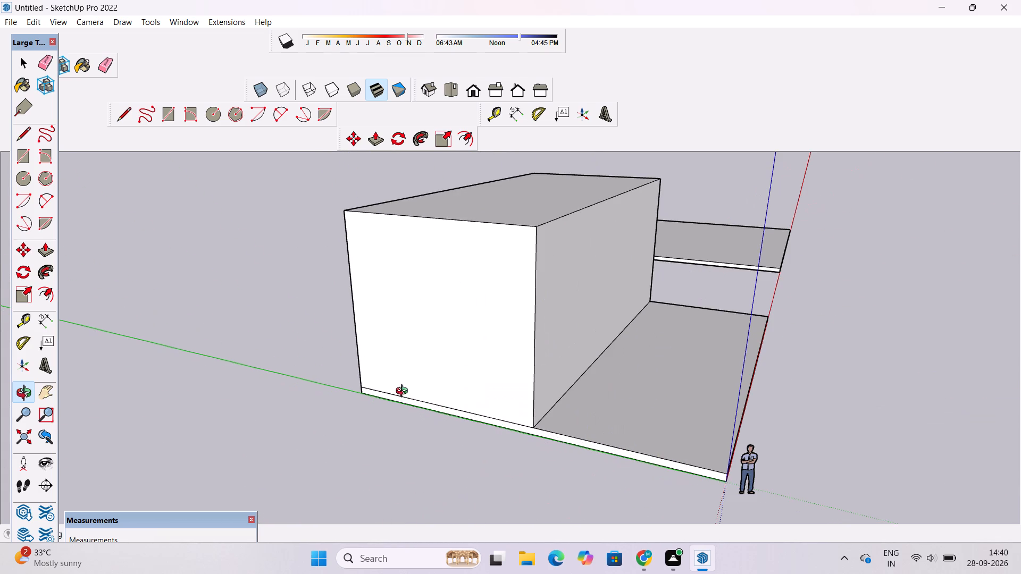
{"action": "scroll", "coordinate": [394, 287], "scroll_direction": "down", "scroll_amount": 2}
{"action": "scroll", "coordinate": [392, 359], "scroll_direction": "up", "scroll_amount": 3}
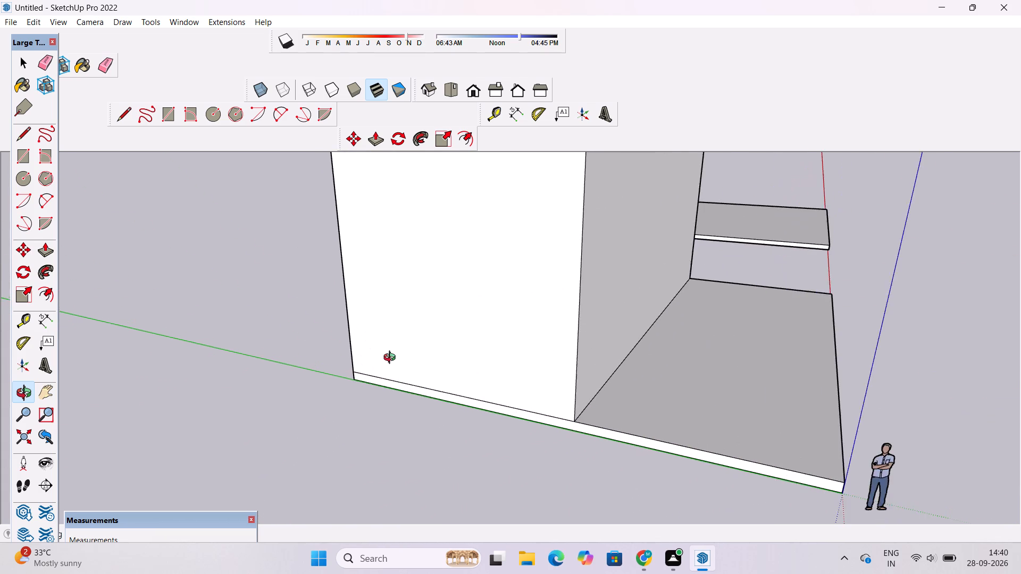
{"action": "scroll", "coordinate": [391, 359], "scroll_direction": "down", "scroll_amount": 4}
{"action": "left_click_drag", "start_coordinate": [388, 360], "coordinate": [384, 339], "text": "shift"}
{"action": "left_click_drag", "start_coordinate": [384, 339], "coordinate": [388, 373]}
{"action": "left_click_drag", "start_coordinate": [384, 372], "coordinate": [381, 350], "text": "shift"}
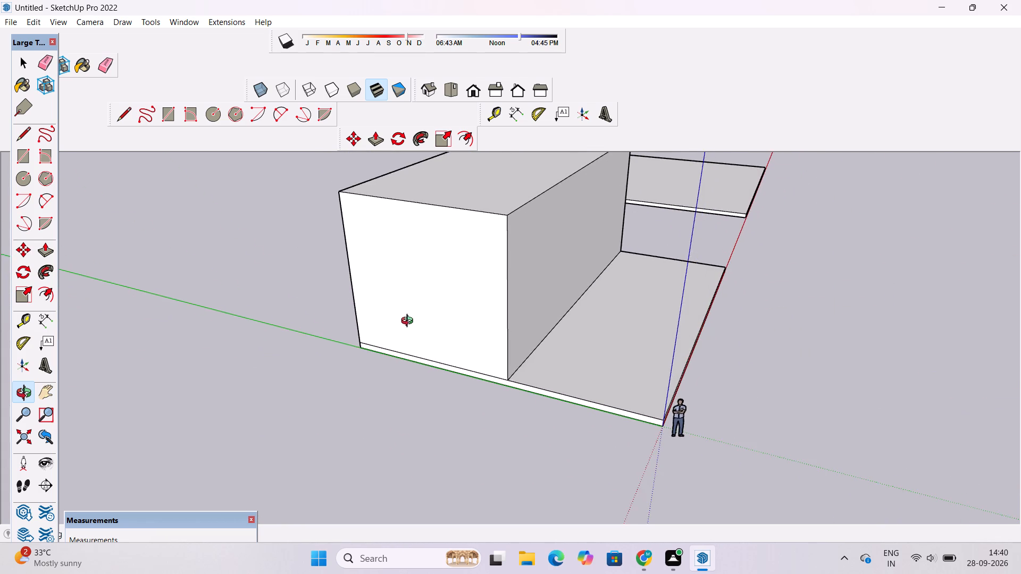
{"action": "scroll", "coordinate": [409, 322], "scroll_direction": "up", "scroll_amount": 2}
{"action": "scroll", "coordinate": [409, 322], "scroll_direction": "down", "scroll_amount": 2}
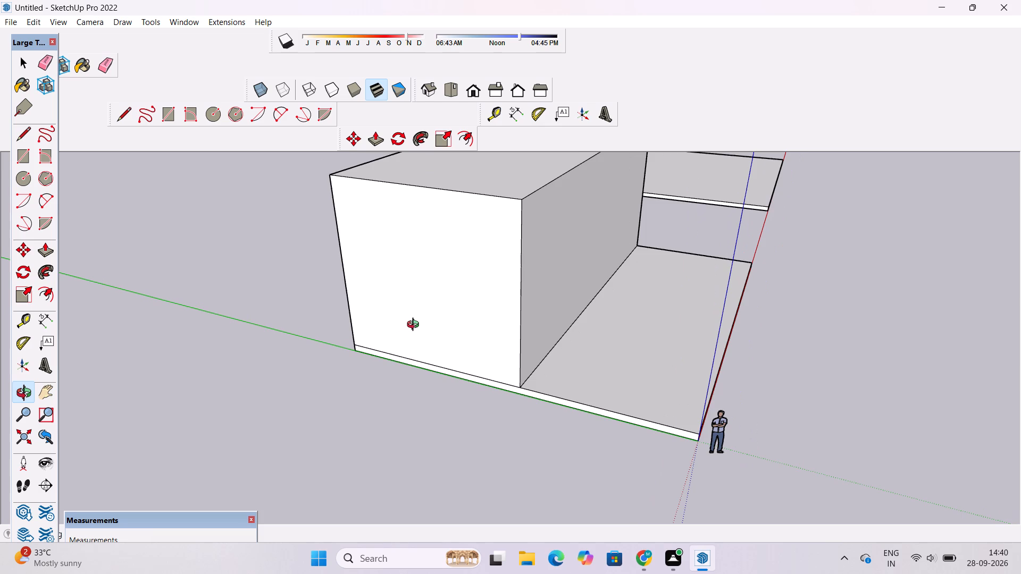
{"action": "scroll", "coordinate": [399, 315], "scroll_direction": "down", "scroll_amount": 6}
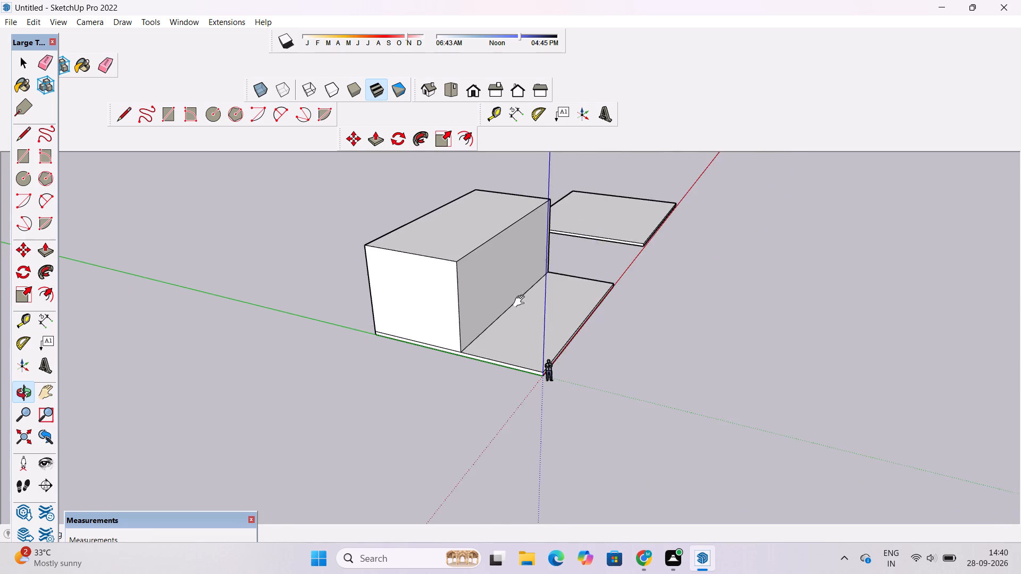
{"action": "left_click_drag", "start_coordinate": [523, 301], "coordinate": [335, 361], "text": "shift"}
{"action": "left_click_drag", "start_coordinate": [471, 365], "coordinate": [295, 364]}
{"action": "left_click_drag", "start_coordinate": [323, 340], "coordinate": [362, 408], "text": "shift"}
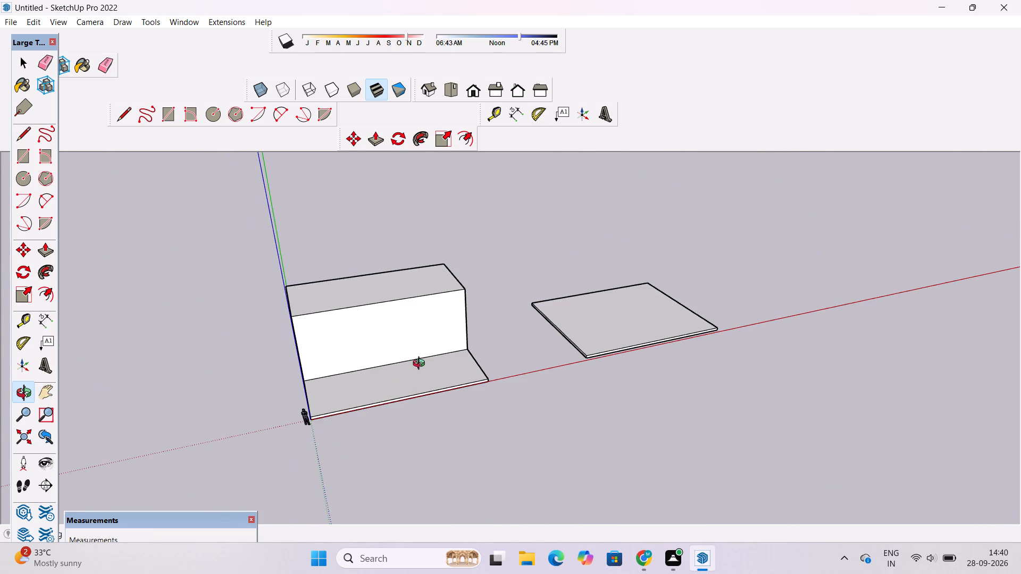
Select the whole second slab, with all its faces and edges, and make it a group.
{"action": "scroll", "coordinate": [421, 365], "scroll_direction": "up", "scroll_amount": 2}
{"action": "left_click_drag", "start_coordinate": [421, 365], "coordinate": [339, 255], "text": "shift"}
{"action": "scroll", "coordinate": [339, 255], "scroll_direction": "down", "scroll_amount": 5}
{"action": "left_click_drag", "start_coordinate": [306, 274], "coordinate": [338, 298], "text": "shift"}
{"action": "left_click_drag", "start_coordinate": [337, 301], "coordinate": [352, 322]}
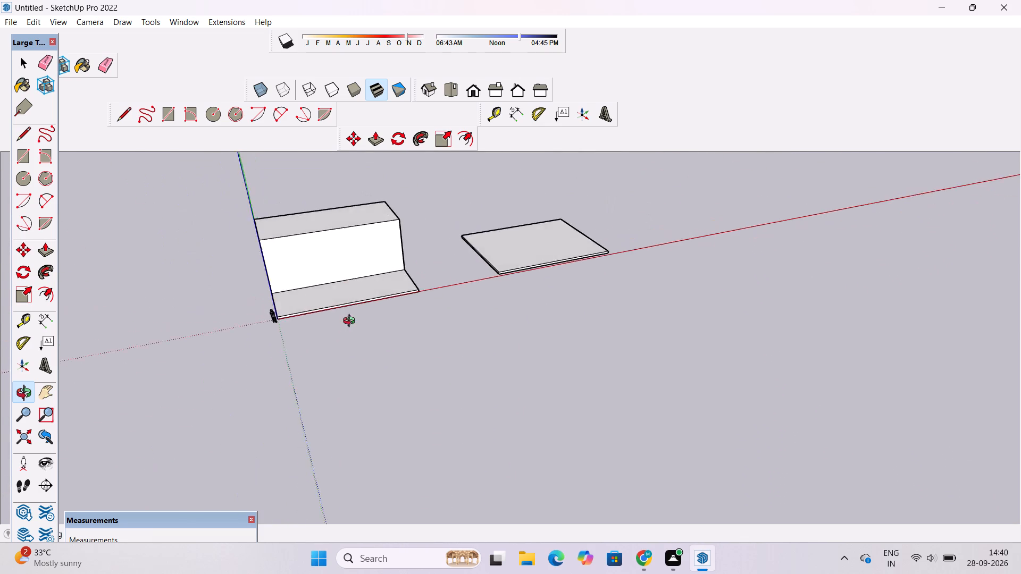
{"action": "left_click_drag", "start_coordinate": [352, 322], "coordinate": [407, 394]}
{"action": "scroll", "coordinate": [277, 338], "scroll_direction": "up", "scroll_amount": 2}
{"action": "left_click_drag", "start_coordinate": [271, 338], "coordinate": [348, 317], "text": "shift"}
{"action": "left_click_drag", "start_coordinate": [407, 289], "coordinate": [445, 222]}
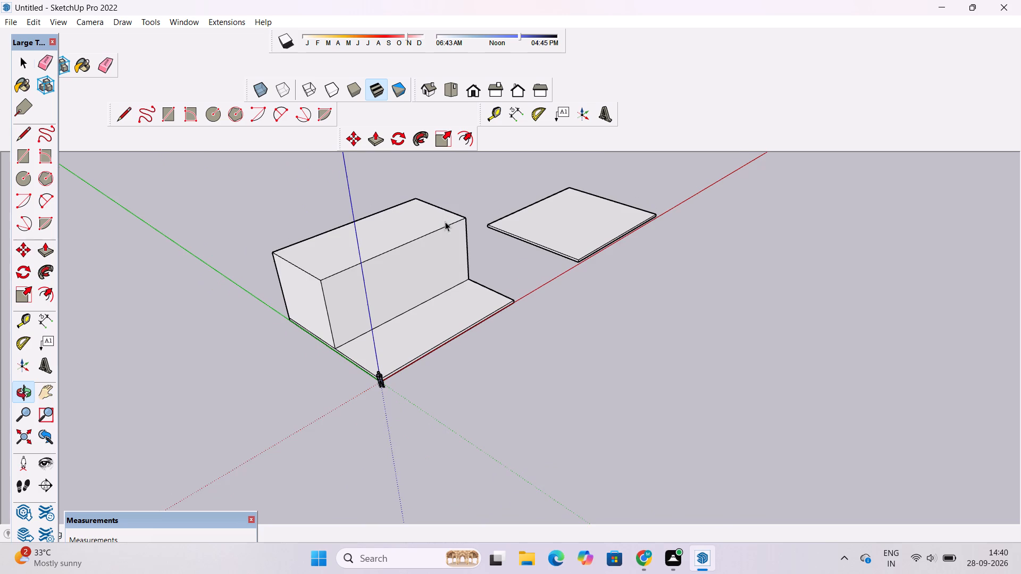
{"action": "key", "text": "space"}
{"action": "triple_click", "coordinate": [542, 233]}
{"action": "right_click", "coordinate": [542, 233]}
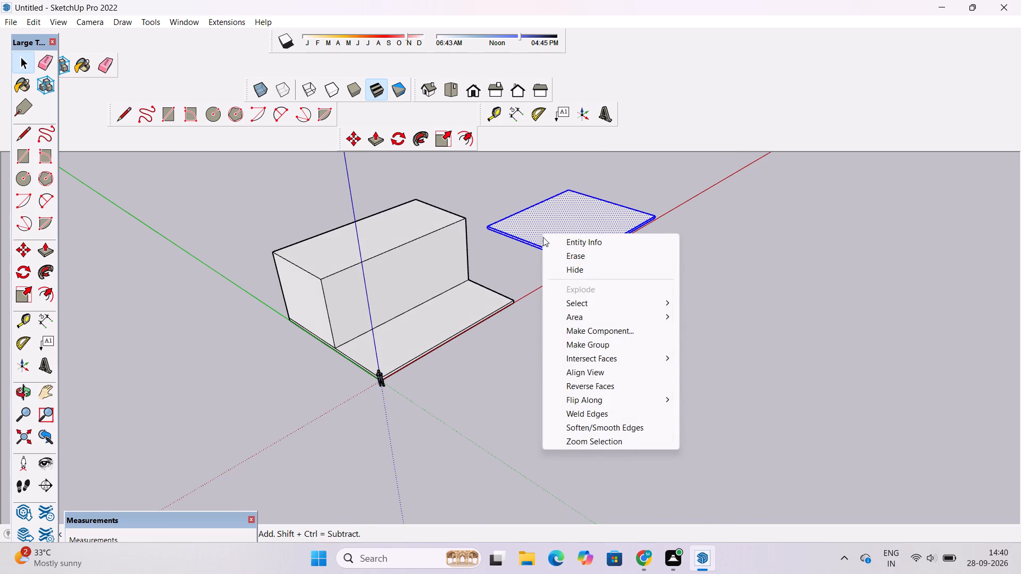
{"action": "left_click", "coordinate": [572, 342]}
Copy the grouped slab by its bottom rear corner nearest the origin onto the raised block's matching top rear corner as a roof slab.
{"action": "key", "text": "m"}
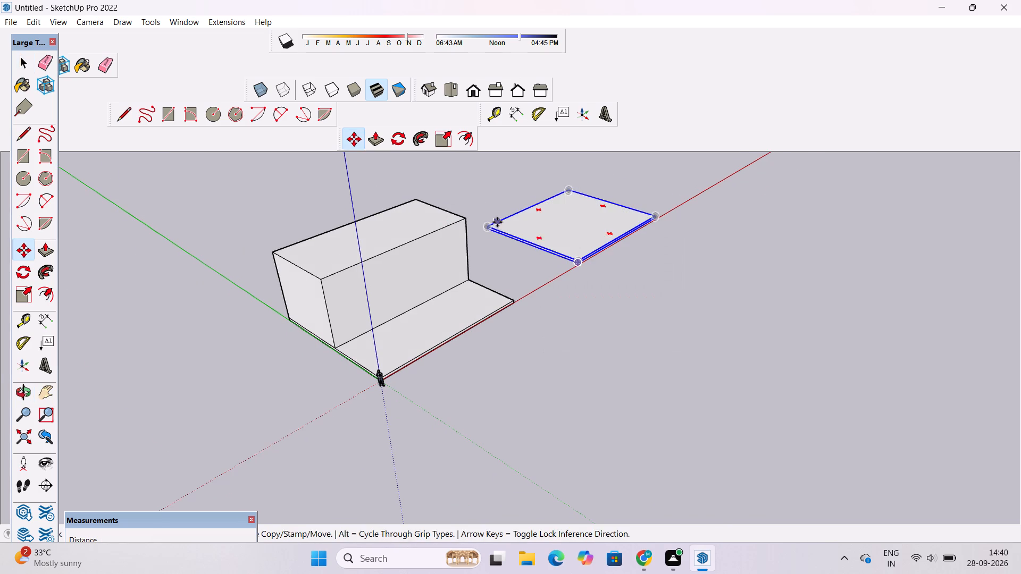
{"action": "scroll", "coordinate": [497, 222], "scroll_direction": "up", "scroll_amount": 20}
{"action": "scroll", "coordinate": [497, 222], "scroll_direction": "up", "scroll_amount": 3}
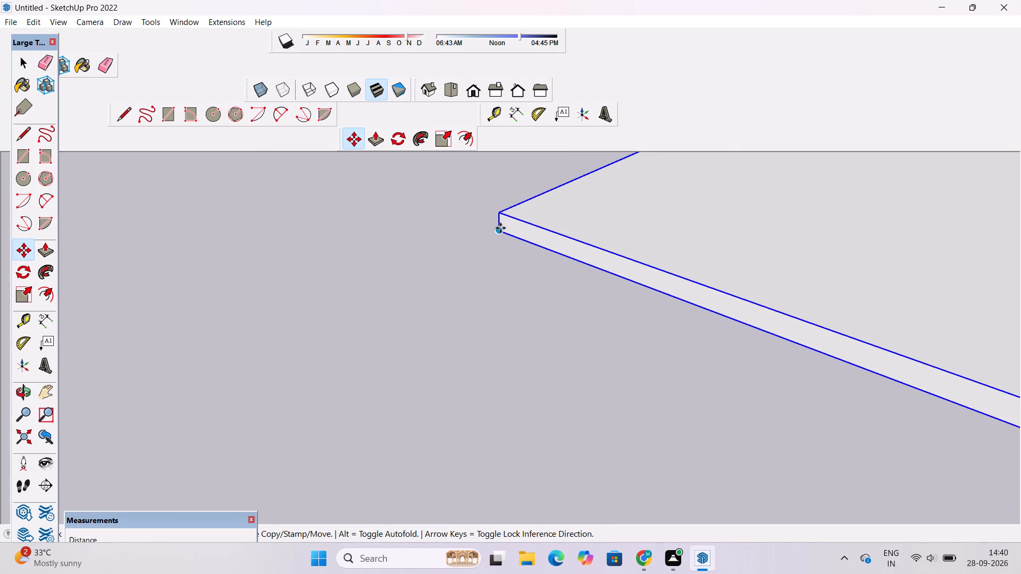
{"action": "left_click", "coordinate": [500, 229]}
{"action": "scroll", "coordinate": [497, 231], "scroll_direction": "down", "scroll_amount": 20}
{"action": "scroll", "coordinate": [497, 231], "scroll_direction": "down", "scroll_amount": 1}
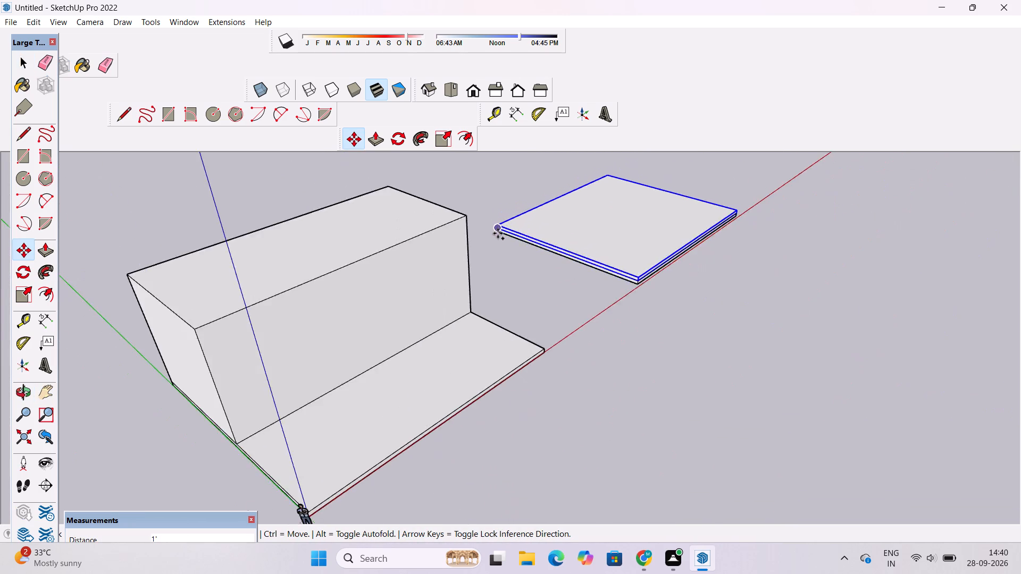
{"action": "scroll", "coordinate": [498, 233], "scroll_direction": "down", "scroll_amount": 2}
{"action": "scroll", "coordinate": [330, 243], "scroll_direction": "up", "scroll_amount": 13}
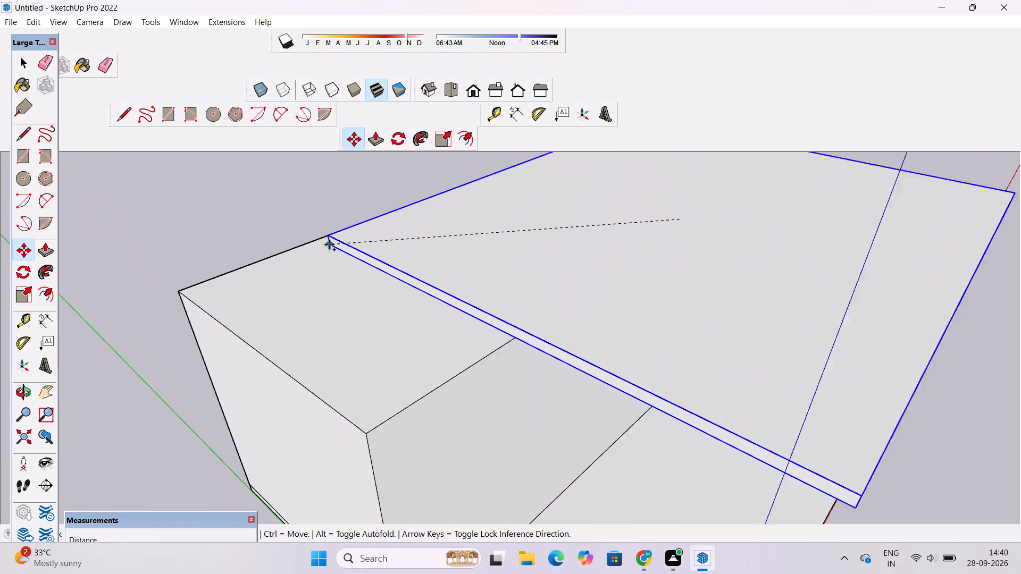
{"action": "scroll", "coordinate": [329, 244], "scroll_direction": "up", "scroll_amount": 2}
{"action": "scroll", "coordinate": [330, 248], "scroll_direction": "down", "scroll_amount": 9}
{"action": "scroll", "coordinate": [222, 258], "scroll_direction": "up", "scroll_amount": 4}
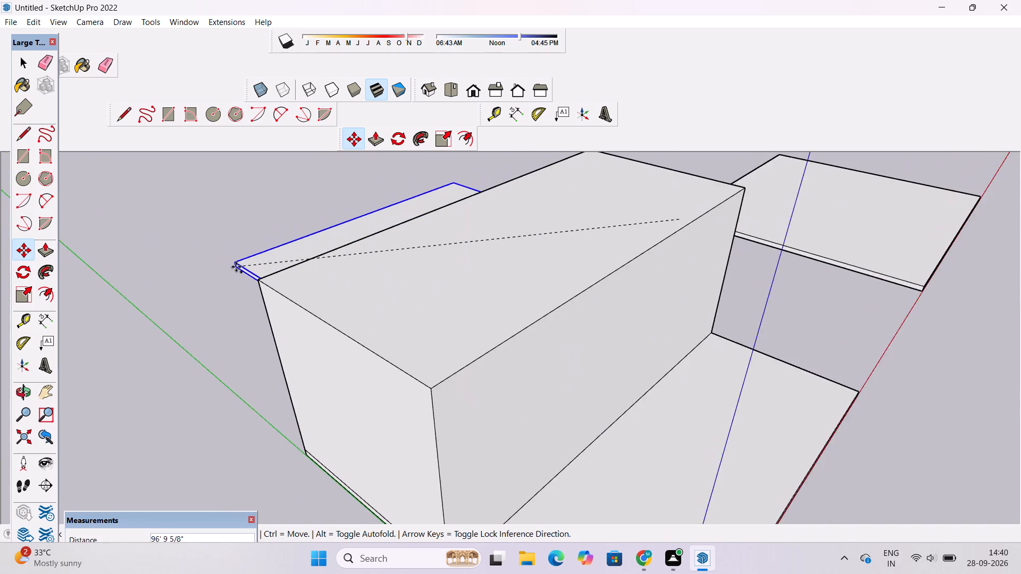
{"action": "scroll", "coordinate": [239, 272], "scroll_direction": "up", "scroll_amount": 9}
{"action": "left_click", "coordinate": [294, 289]}
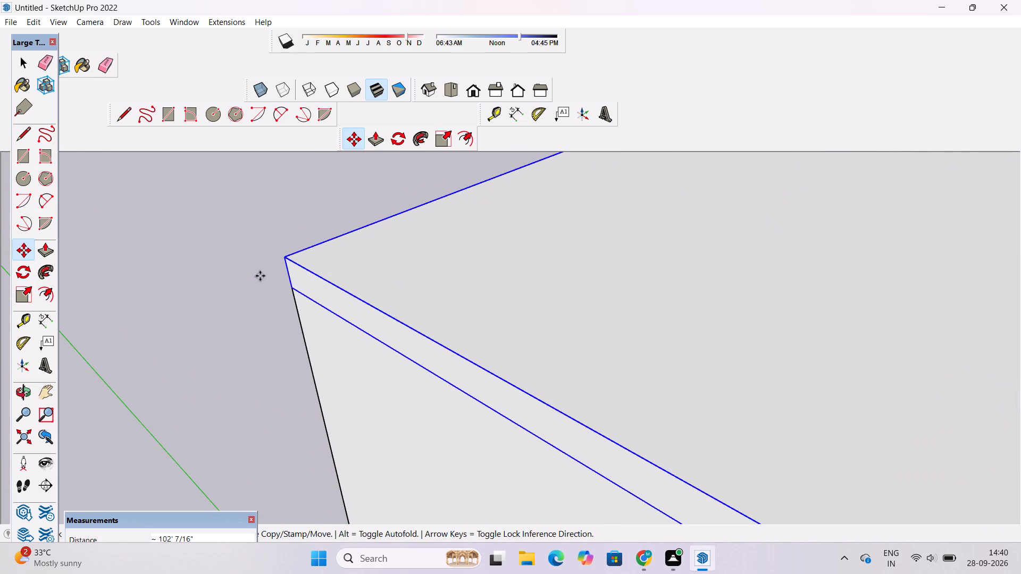
Explode the copied slab group on top of the block and clear the selection.
{"action": "key", "text": "space"}
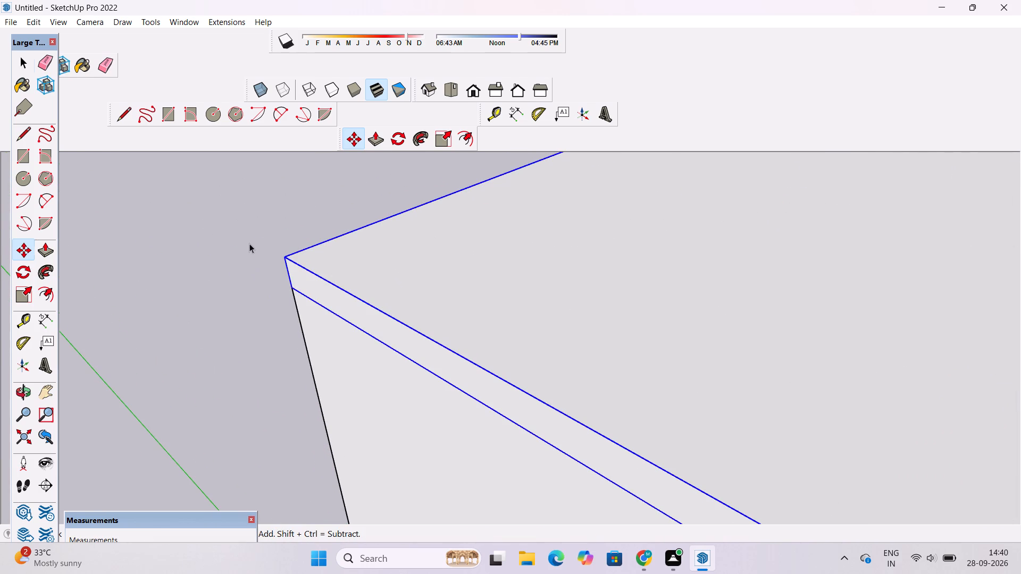
{"action": "scroll", "coordinate": [248, 246], "scroll_direction": "down", "scroll_amount": 3}
{"action": "right_click", "coordinate": [376, 277]}
{"action": "left_click", "coordinate": [407, 358]}
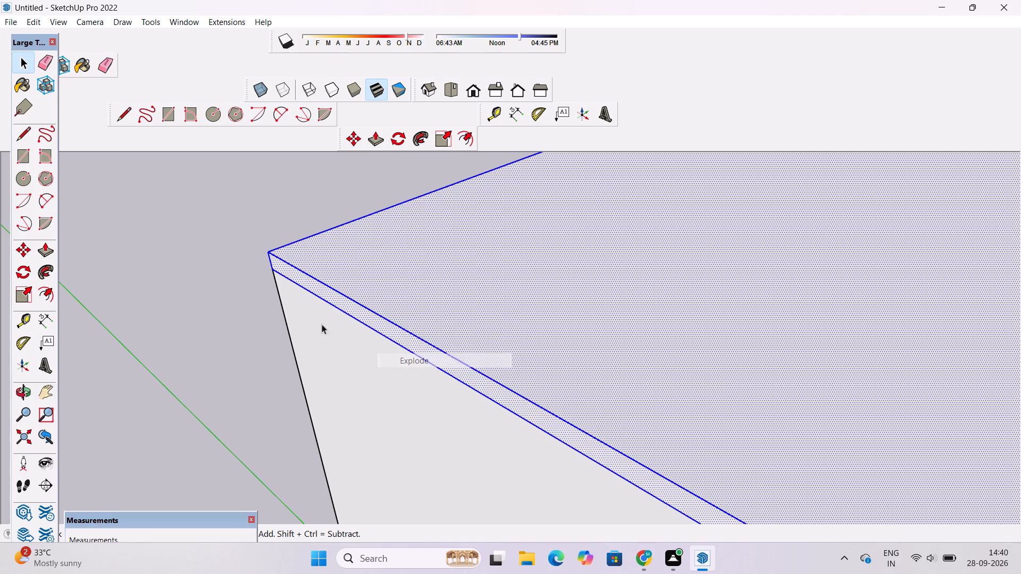
{"action": "left_click", "coordinate": [186, 297]}
Examine the building with its overhanging roof slab from above, from the front and from eye level.
{"action": "scroll", "coordinate": [152, 293], "scroll_direction": "down", "scroll_amount": 11}
{"action": "key", "text": "o"}
{"action": "scroll", "coordinate": [148, 293], "scroll_direction": "down", "scroll_amount": 5}
{"action": "left_click_drag", "start_coordinate": [467, 345], "coordinate": [418, 348]}
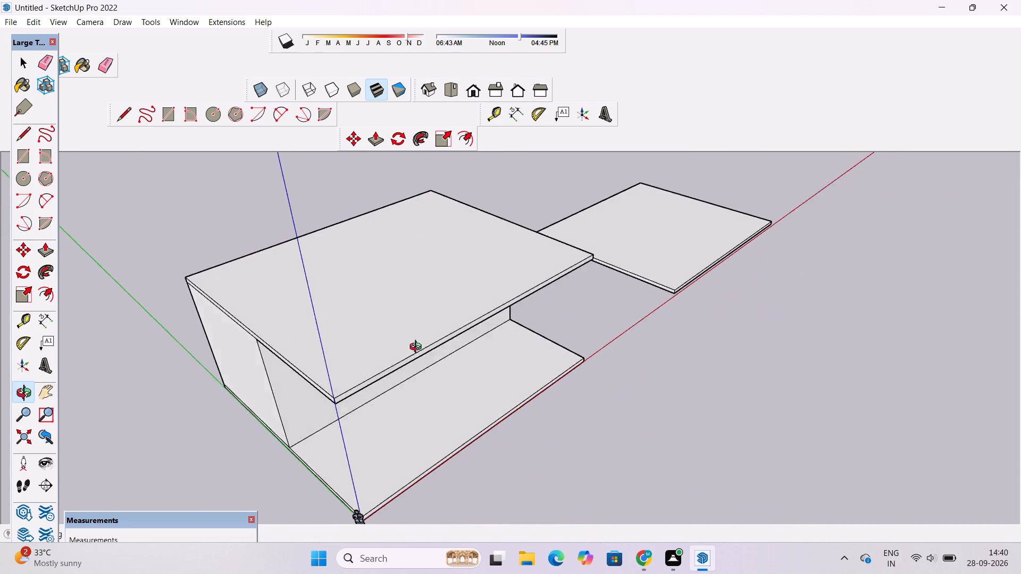
{"action": "left_click_drag", "start_coordinate": [418, 348], "coordinate": [339, 340]}
{"action": "scroll", "coordinate": [309, 339], "scroll_direction": "up", "scroll_amount": 3}
{"action": "left_click_drag", "start_coordinate": [300, 344], "coordinate": [301, 361], "text": "shift"}
{"action": "scroll", "coordinate": [301, 361], "scroll_direction": "up", "scroll_amount": 2}
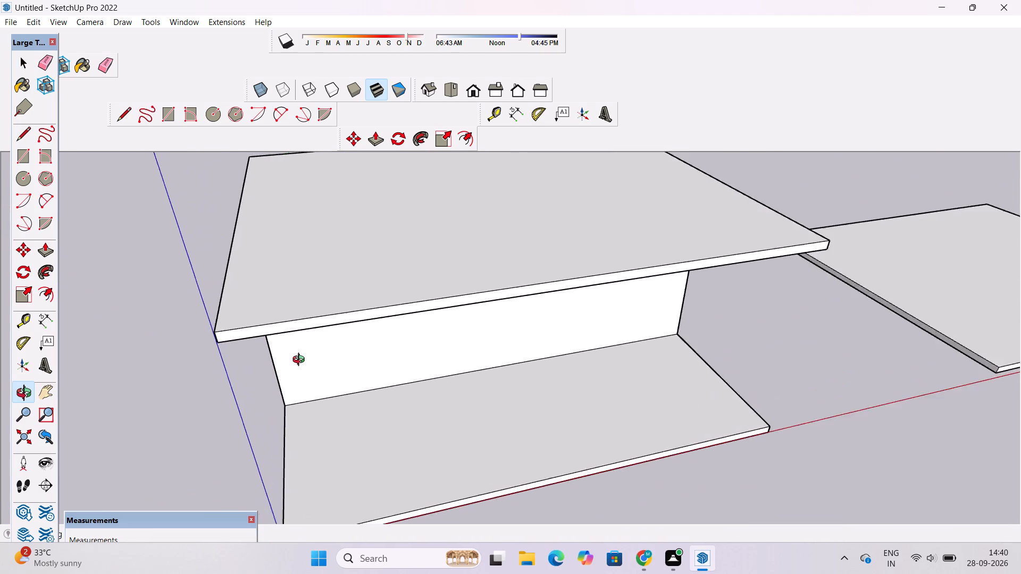
{"action": "scroll", "coordinate": [301, 361], "scroll_direction": "up", "scroll_amount": 1}
{"action": "scroll", "coordinate": [300, 365], "scroll_direction": "down", "scroll_amount": 4}
{"action": "left_click_drag", "start_coordinate": [299, 379], "coordinate": [297, 342]}
{"action": "scroll", "coordinate": [305, 369], "scroll_direction": "up", "scroll_amount": 2}
{"action": "left_click_drag", "start_coordinate": [312, 376], "coordinate": [312, 354]}
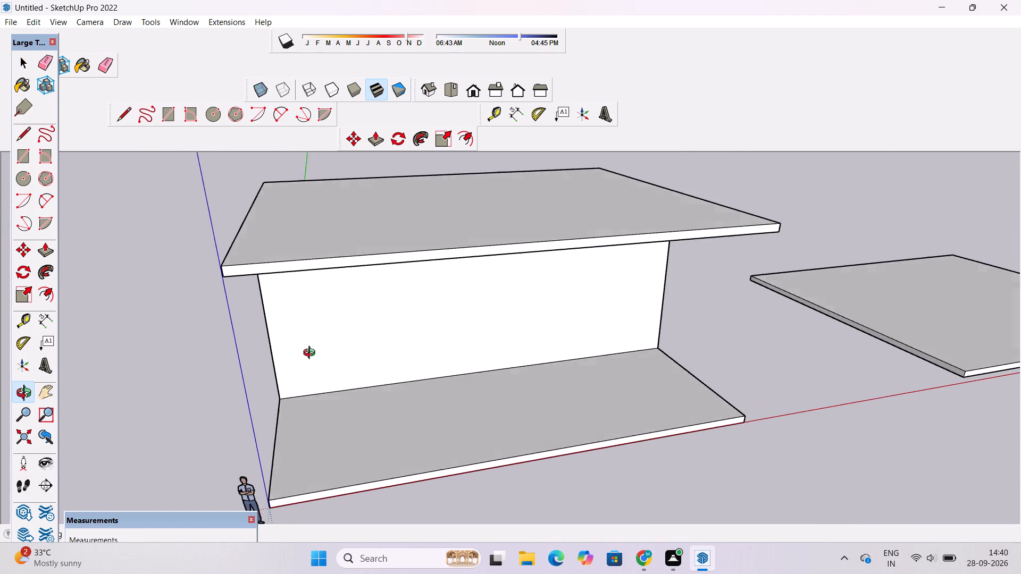
{"action": "left_click_drag", "start_coordinate": [312, 354], "coordinate": [312, 333]}
{"action": "scroll", "coordinate": [315, 333], "scroll_direction": "down", "scroll_amount": 5}
{"action": "left_click_drag", "start_coordinate": [355, 316], "coordinate": [356, 269]}
{"action": "scroll", "coordinate": [533, 241], "scroll_direction": "up", "scroll_amount": 3}
{"action": "left_click_drag", "start_coordinate": [616, 266], "coordinate": [610, 269]}
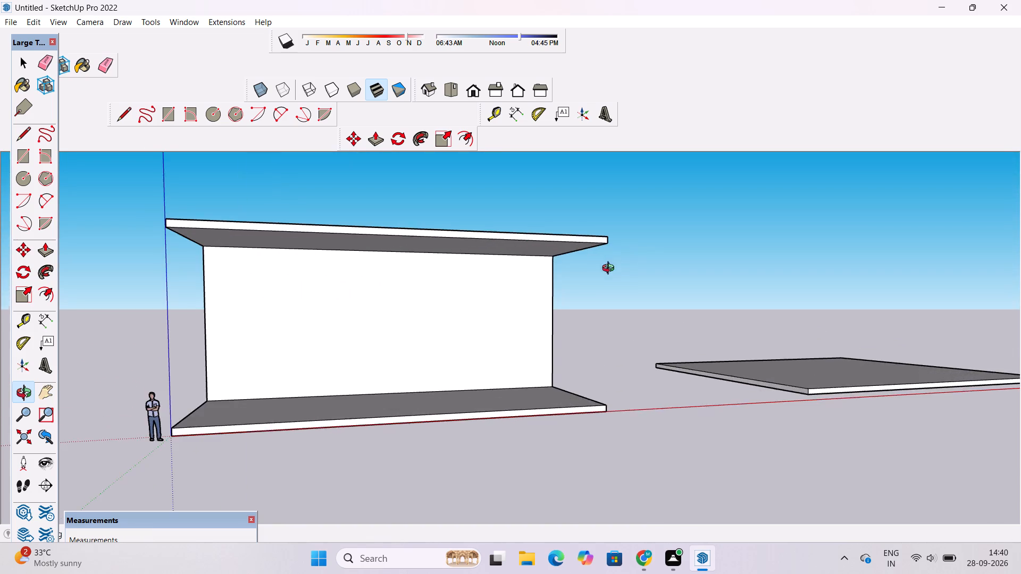
{"action": "left_click_drag", "start_coordinate": [610, 269], "coordinate": [378, 365]}
{"action": "scroll", "coordinate": [348, 351], "scroll_direction": "down", "scroll_amount": 5}
Examine both ends of the building and the open space beneath the roof overhang, together with the separate slab.
{"action": "left_click_drag", "start_coordinate": [349, 349], "coordinate": [852, 350]}
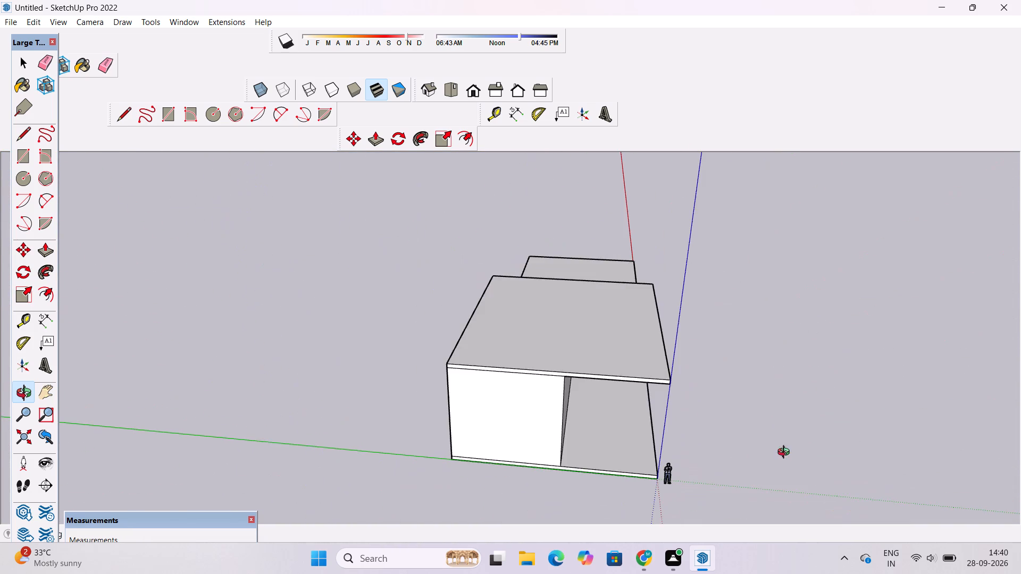
{"action": "scroll", "coordinate": [684, 444], "scroll_direction": "up", "scroll_amount": 7}
{"action": "left_click_drag", "start_coordinate": [920, 376], "coordinate": [613, 382]}
{"action": "scroll", "coordinate": [596, 383], "scroll_direction": "down", "scroll_amount": 4}
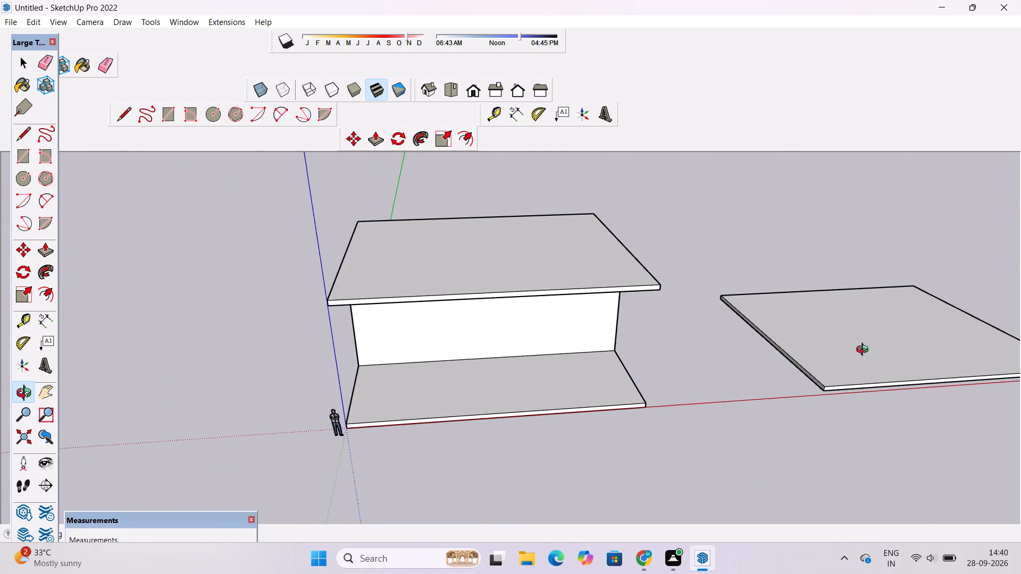
{"action": "left_click_drag", "start_coordinate": [893, 343], "coordinate": [635, 352]}
{"action": "scroll", "coordinate": [616, 354], "scroll_direction": "up", "scroll_amount": 4}
{"action": "left_click_drag", "start_coordinate": [623, 368], "coordinate": [584, 308]}
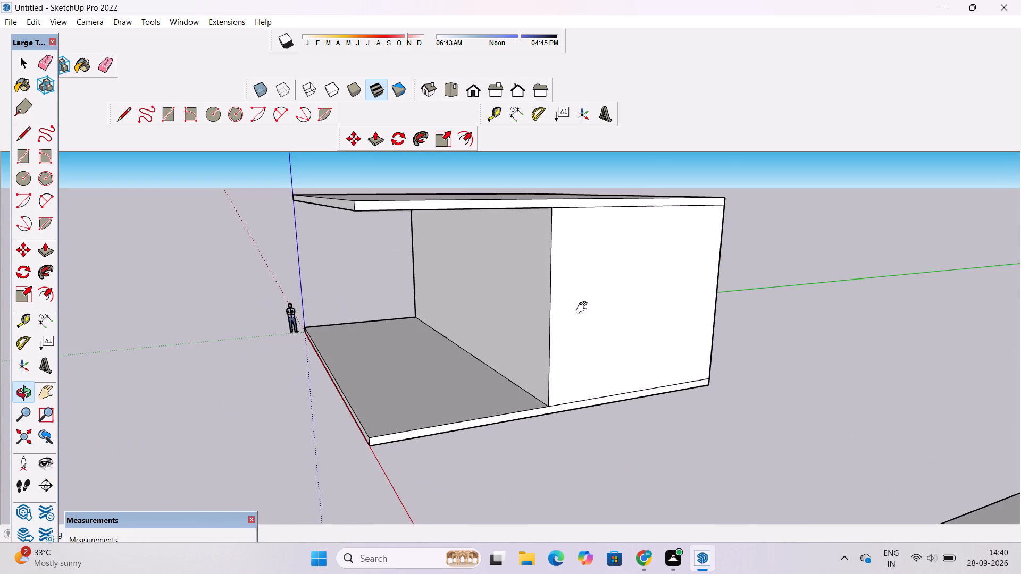
{"action": "left_click_drag", "start_coordinate": [584, 308], "coordinate": [589, 342], "text": "shift"}
{"action": "scroll", "coordinate": [589, 342], "scroll_direction": "down", "scroll_amount": 4, "text": "shift"}
{"action": "left_click_drag", "start_coordinate": [583, 340], "coordinate": [538, 409]}
{"action": "left_click_drag", "start_coordinate": [534, 409], "coordinate": [499, 409]}
{"action": "left_click_drag", "start_coordinate": [361, 392], "coordinate": [520, 387]}
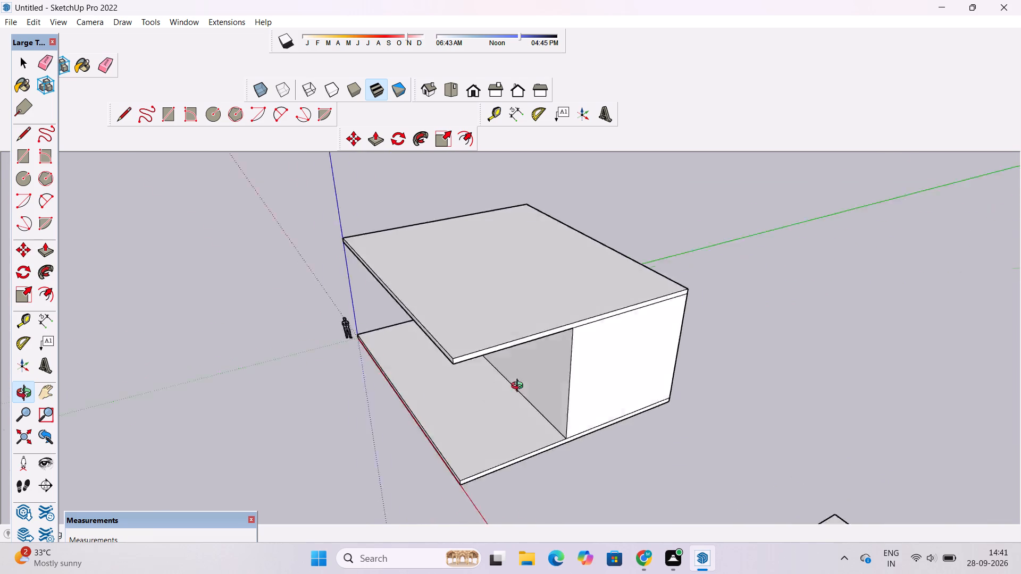
{"action": "left_click_drag", "start_coordinate": [520, 387], "coordinate": [1020, 336]}
{"action": "left_click_drag", "start_coordinate": [355, 348], "coordinate": [593, 296]}
{"action": "left_click_drag", "start_coordinate": [587, 334], "coordinate": [360, 382]}
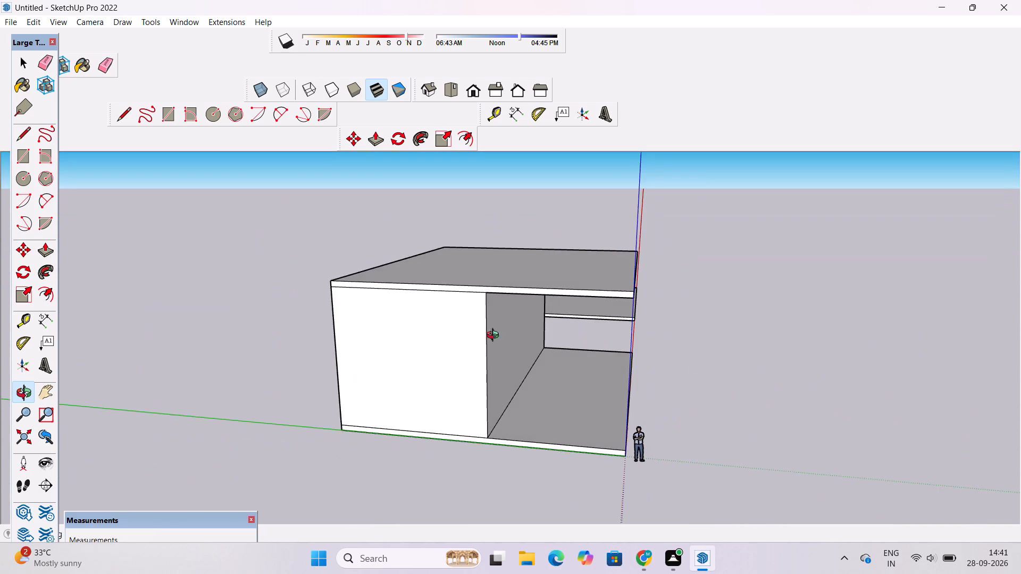
{"action": "scroll", "coordinate": [505, 332], "scroll_direction": "up", "scroll_amount": 4}
{"action": "left_click_drag", "start_coordinate": [599, 323], "coordinate": [492, 354], "text": "shift"}
{"action": "left_click_drag", "start_coordinate": [473, 376], "coordinate": [441, 307]}
{"action": "scroll", "coordinate": [445, 303], "scroll_direction": "down", "scroll_amount": 6}
{"action": "left_click_drag", "start_coordinate": [616, 277], "coordinate": [356, 331]}
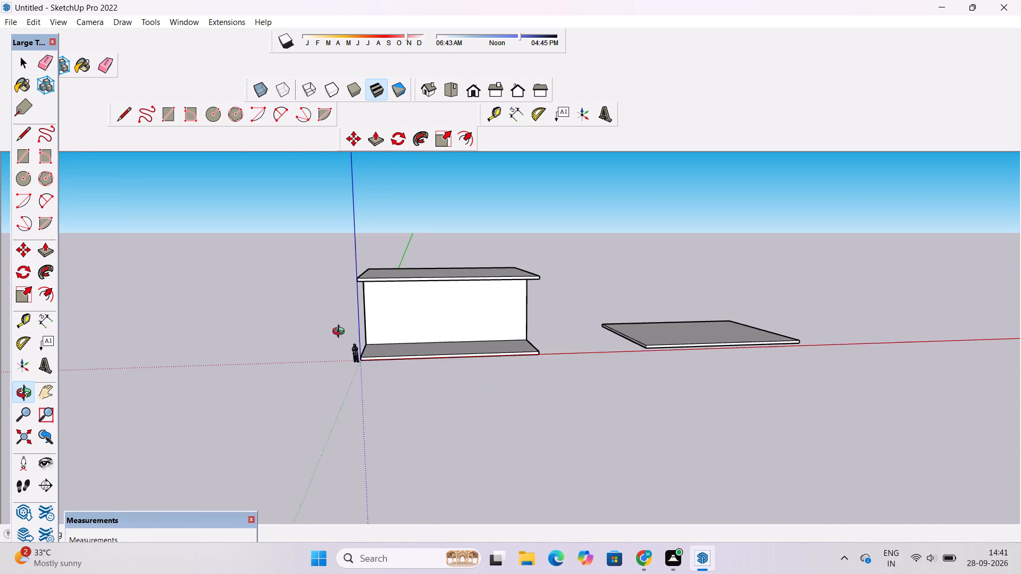
{"action": "left_click_drag", "start_coordinate": [333, 333], "coordinate": [402, 327], "text": "shift"}
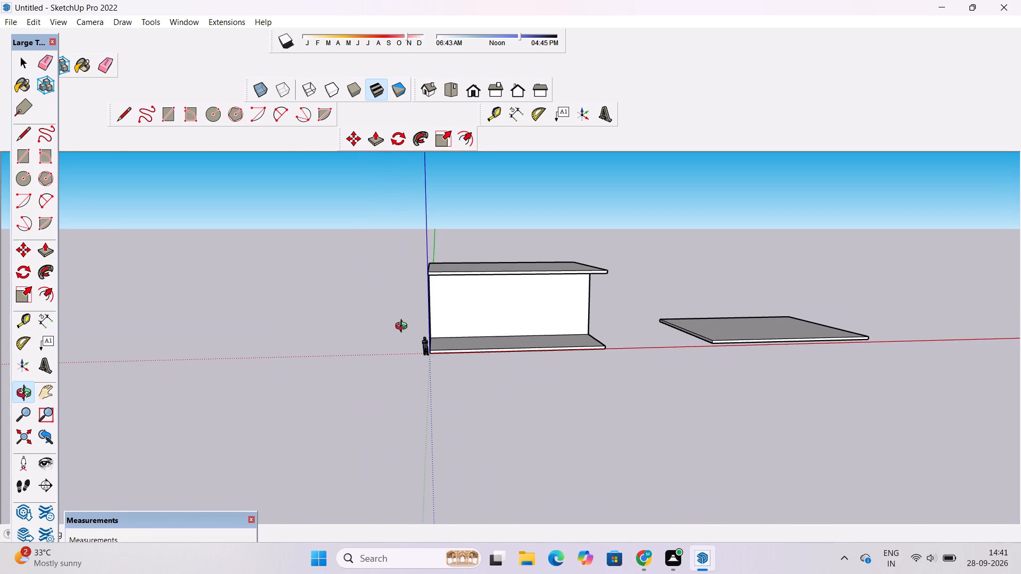
{"action": "scroll", "coordinate": [474, 306], "scroll_direction": "down", "scroll_amount": 3}
{"action": "left_click_drag", "start_coordinate": [470, 310], "coordinate": [492, 392]}
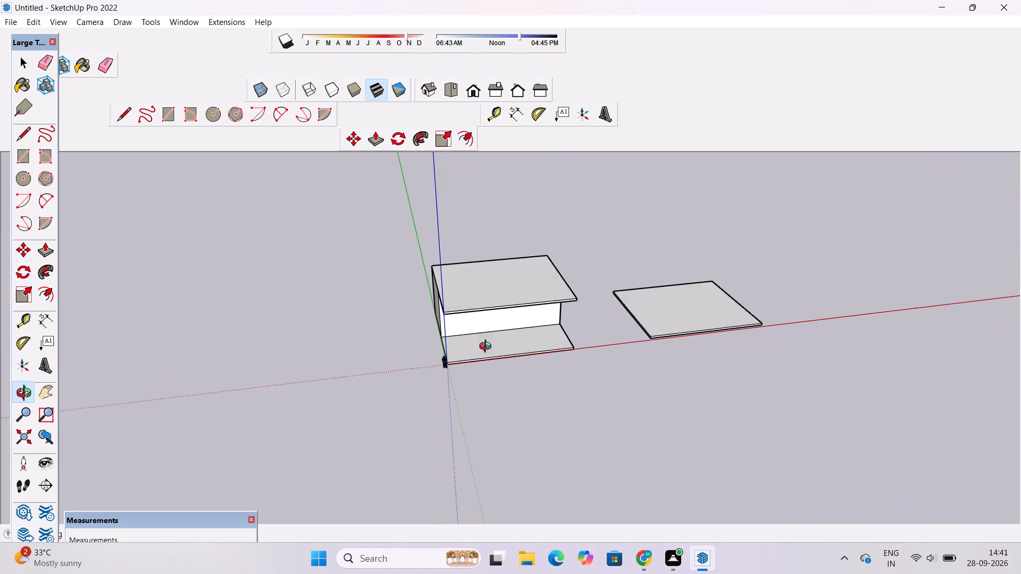
Place a guide on the base slab's open front section, 1.5' inward from the end edge facing the separate slab.
{"action": "scroll", "coordinate": [487, 330], "scroll_direction": "up", "scroll_amount": 3}
{"action": "left_click_drag", "start_coordinate": [529, 308], "coordinate": [390, 308], "text": "shift"}
{"action": "left_click_drag", "start_coordinate": [418, 333], "coordinate": [376, 372]}
{"action": "scroll", "coordinate": [455, 336], "scroll_direction": "up", "scroll_amount": 10}
{"action": "left_click_drag", "start_coordinate": [462, 329], "coordinate": [431, 340], "text": "shift"}
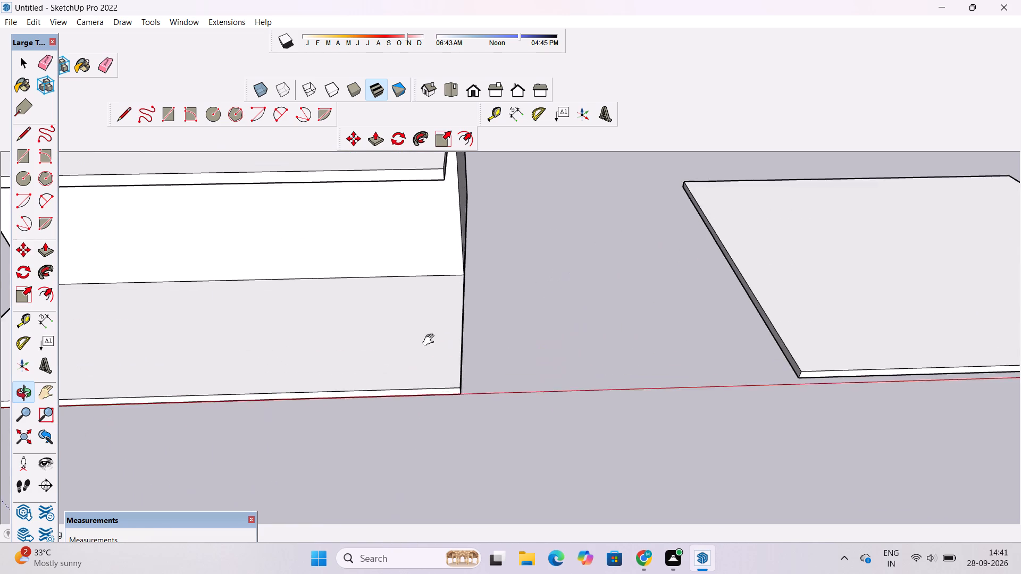
{"action": "left_click_drag", "start_coordinate": [431, 340], "coordinate": [387, 354], "text": "shift"}
{"action": "scroll", "coordinate": [385, 354], "scroll_direction": "up", "scroll_amount": 9}
{"action": "left_click_drag", "start_coordinate": [376, 351], "coordinate": [333, 350], "text": "shift"}
{"action": "scroll", "coordinate": [331, 350], "scroll_direction": "down", "scroll_amount": 5}
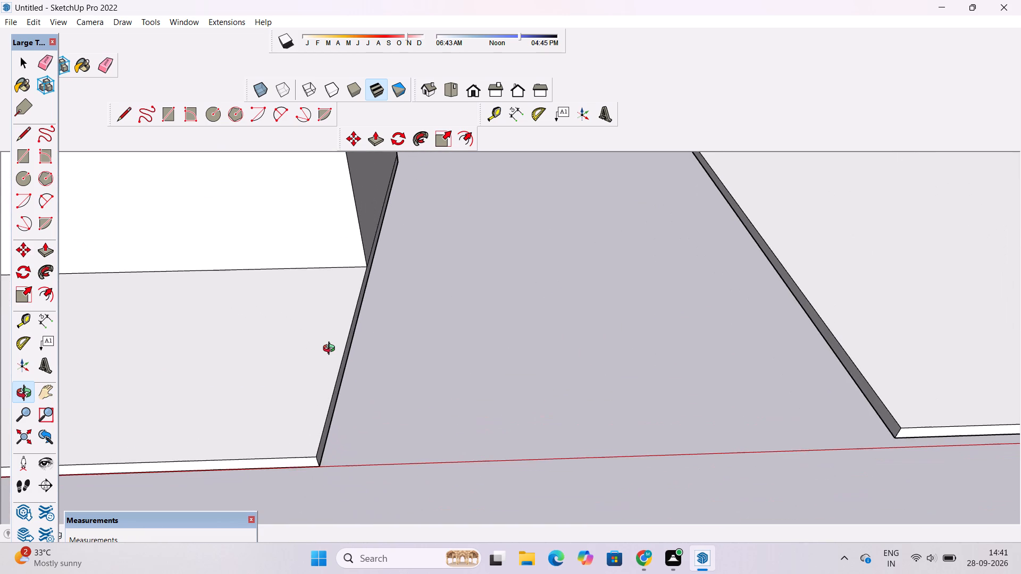
{"action": "scroll", "coordinate": [331, 350], "scroll_direction": "down", "scroll_amount": 4}
{"action": "key", "text": "t"}
{"action": "scroll", "coordinate": [331, 350], "scroll_direction": "up", "scroll_amount": 5}
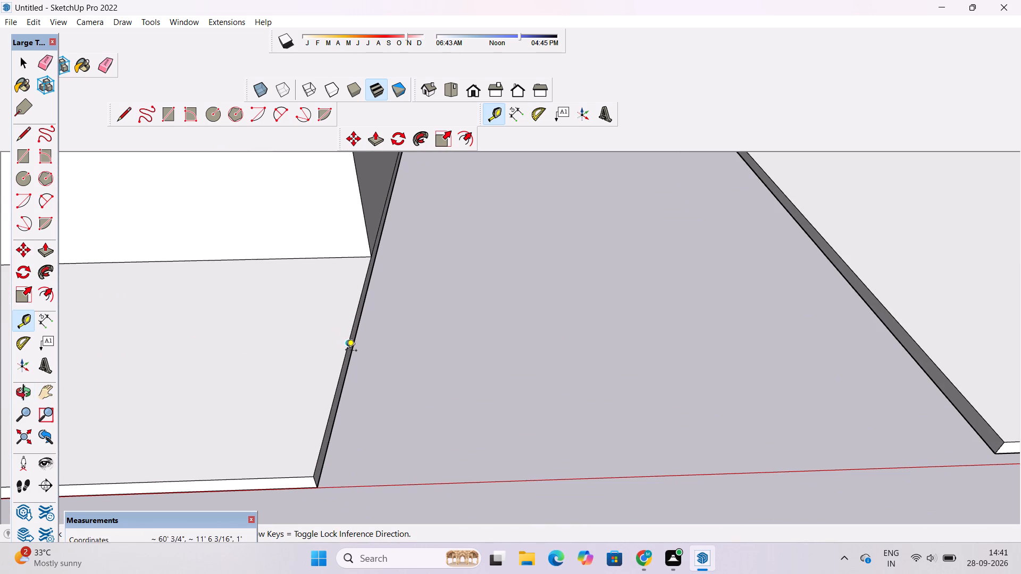
{"action": "left_click", "coordinate": [347, 344]}
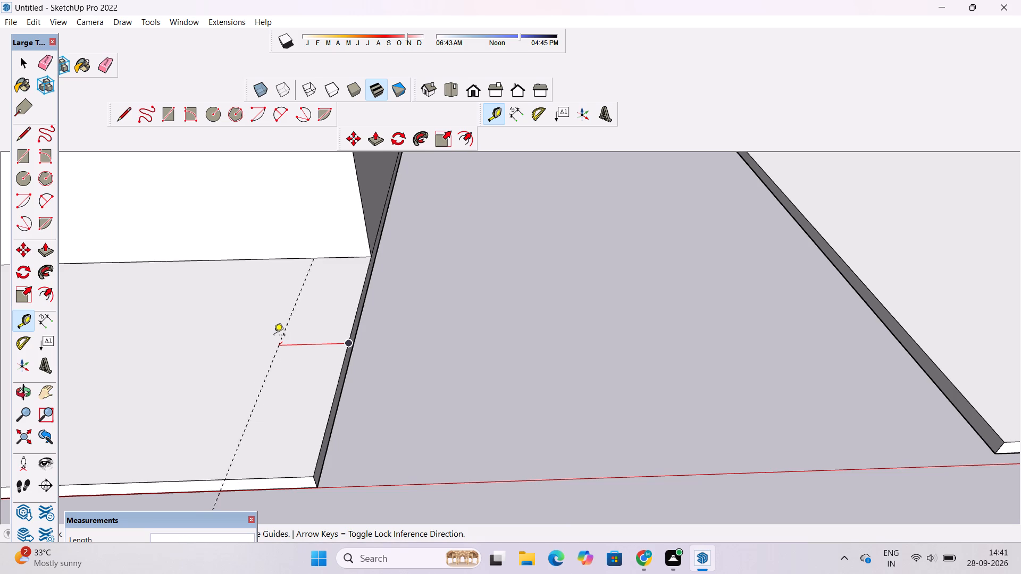
{"action": "type", "text": "1.5"}
{"action": "key", "text": "apostrophe"}
{"action": "key", "text": "Return"}
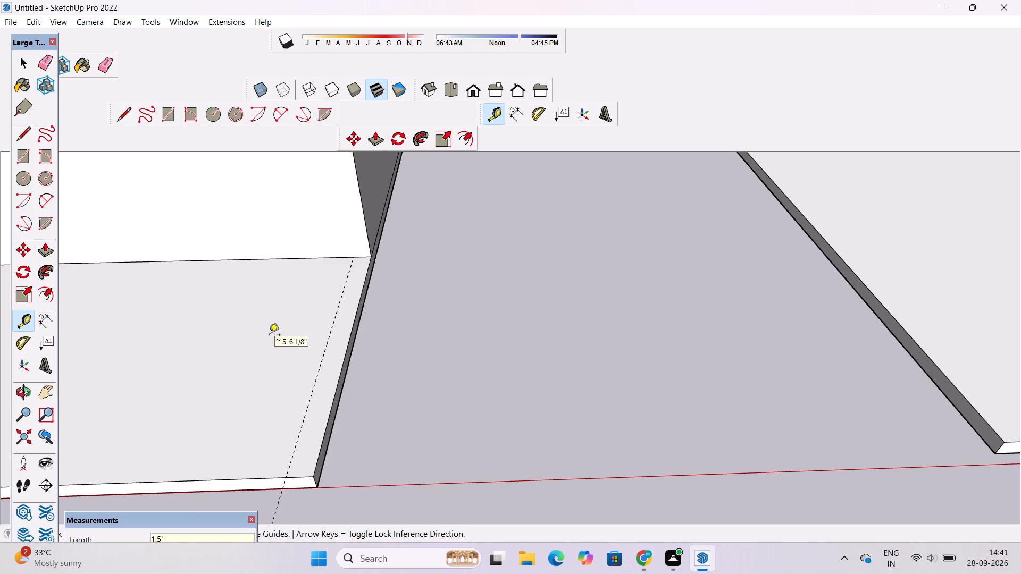
Place a guide 1.5' inward from the base slab's front edge along the red axis.
{"action": "scroll", "coordinate": [265, 346], "scroll_direction": "down", "scroll_amount": 1}
{"action": "scroll", "coordinate": [396, 306], "scroll_direction": "down", "scroll_amount": 5}
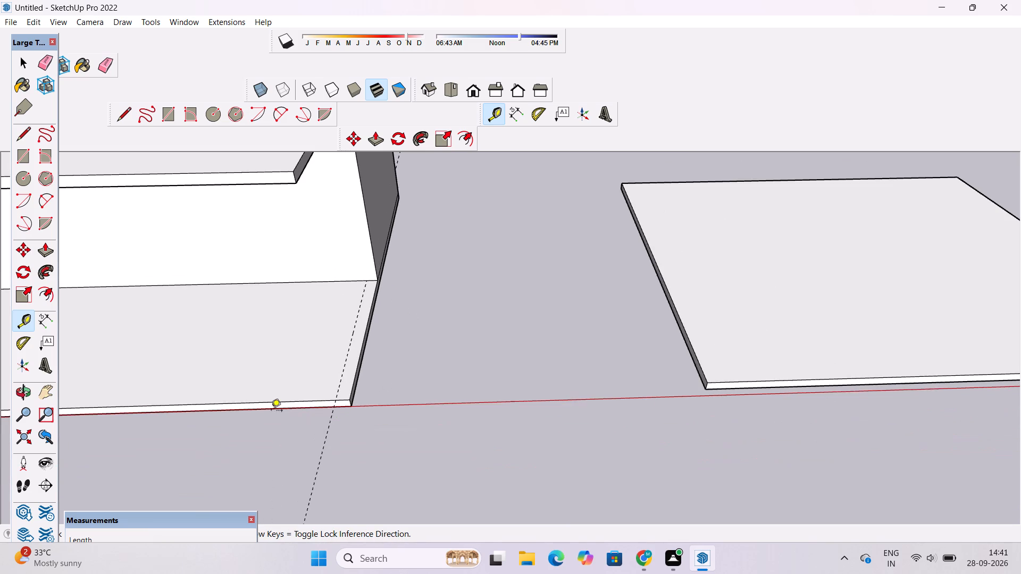
{"action": "scroll", "coordinate": [211, 407], "scroll_direction": "up", "scroll_amount": 10}
{"action": "left_click", "coordinate": [226, 400]}
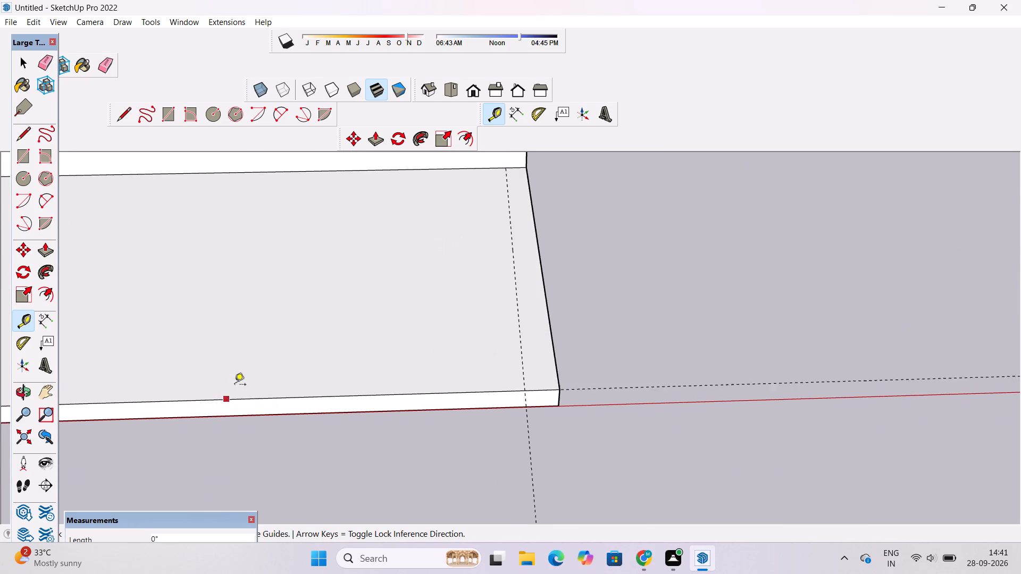
{"action": "type", "text": "1.5'"}
{"action": "key", "text": "Return"}
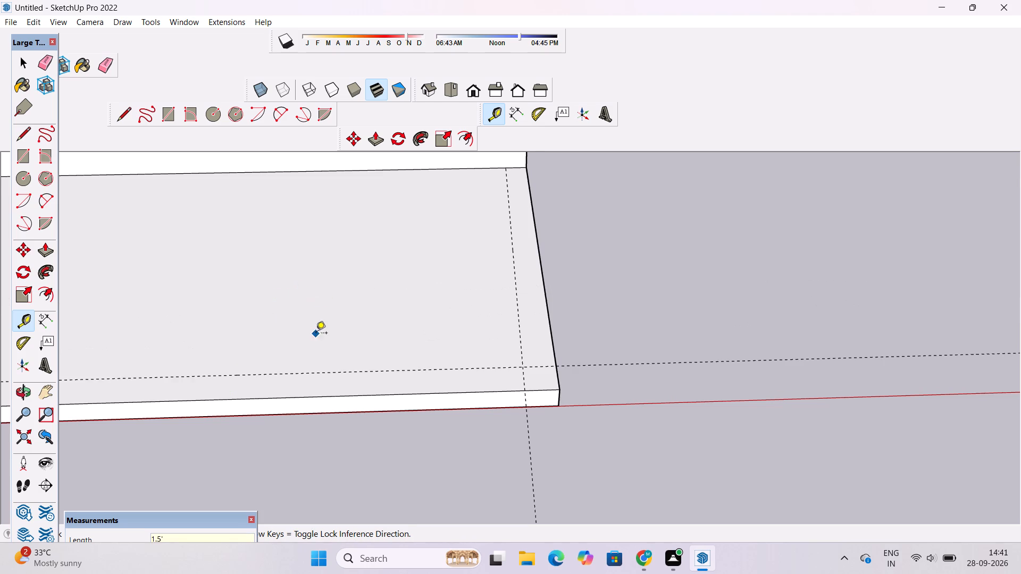
Place a guide on the base slab's open front section, 1.5' inward from the end edge nearest the origin.
{"action": "scroll", "coordinate": [316, 334], "scroll_direction": "down", "scroll_amount": 16}
{"action": "scroll", "coordinate": [396, 333], "scroll_direction": "down", "scroll_amount": 4}
{"action": "scroll", "coordinate": [207, 317], "scroll_direction": "up", "scroll_amount": 6}
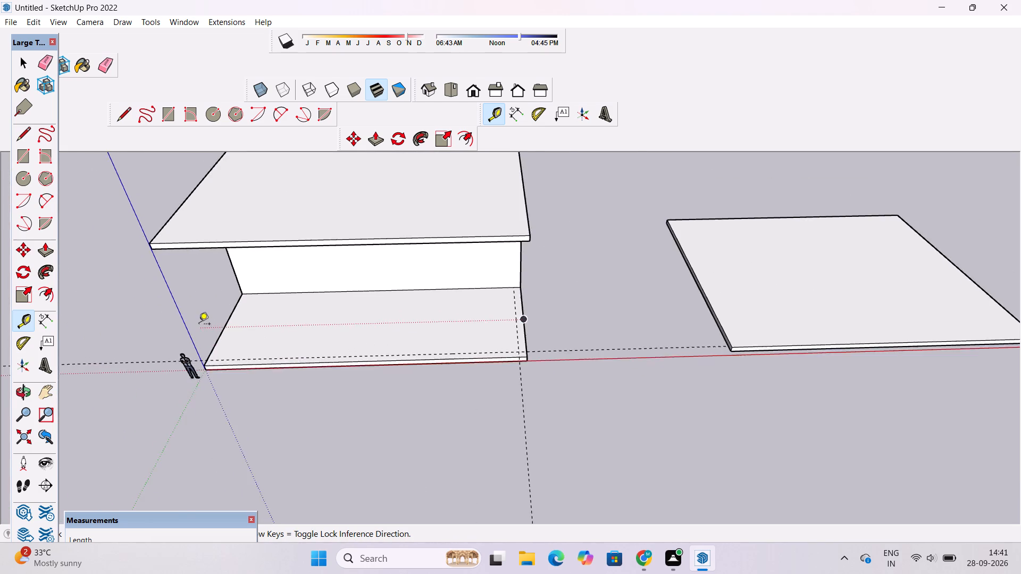
{"action": "scroll", "coordinate": [199, 325], "scroll_direction": "up", "scroll_amount": 5}
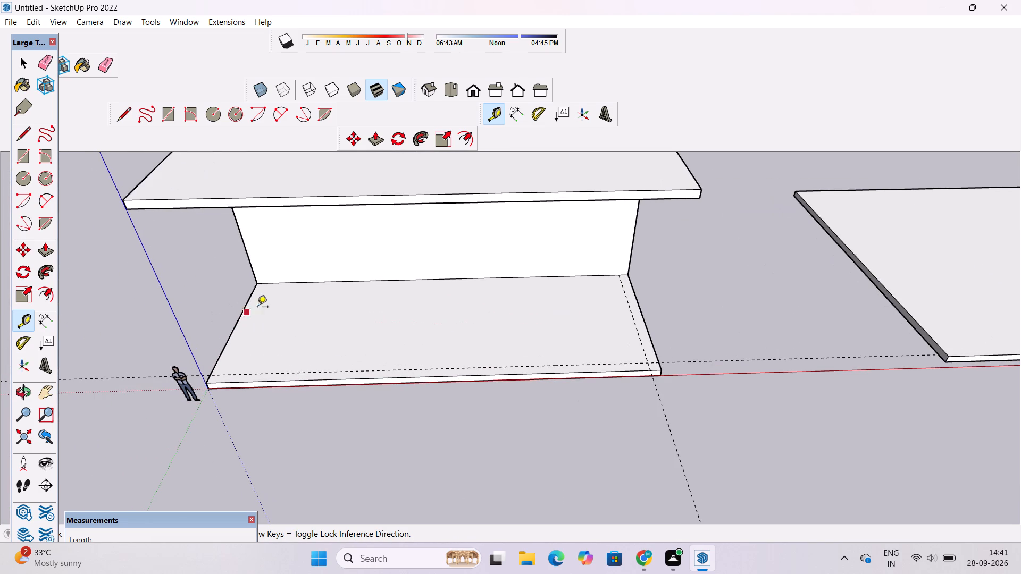
{"action": "scroll", "coordinate": [257, 308], "scroll_direction": "up", "scroll_amount": 4}
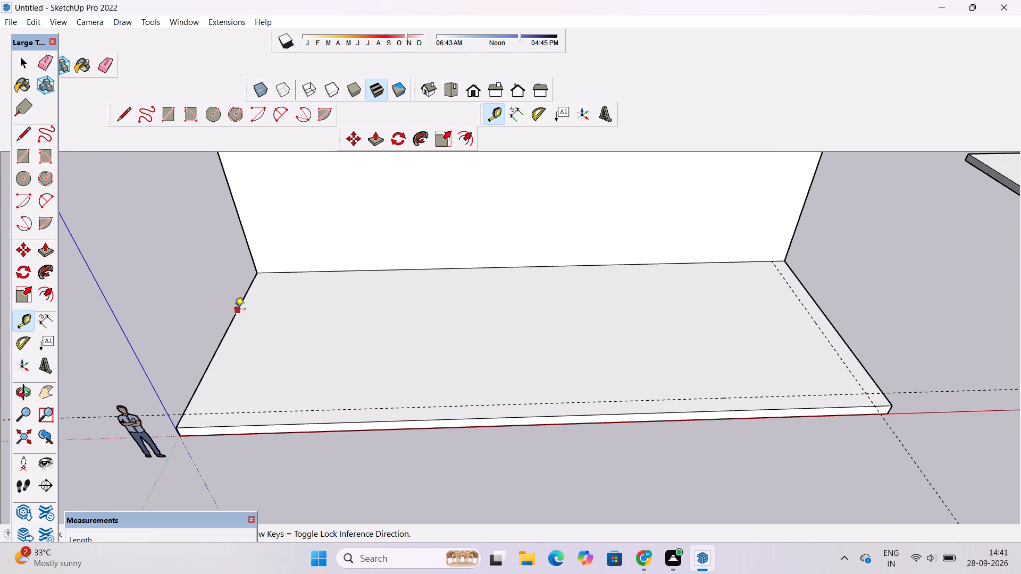
{"action": "left_click", "coordinate": [235, 313]}
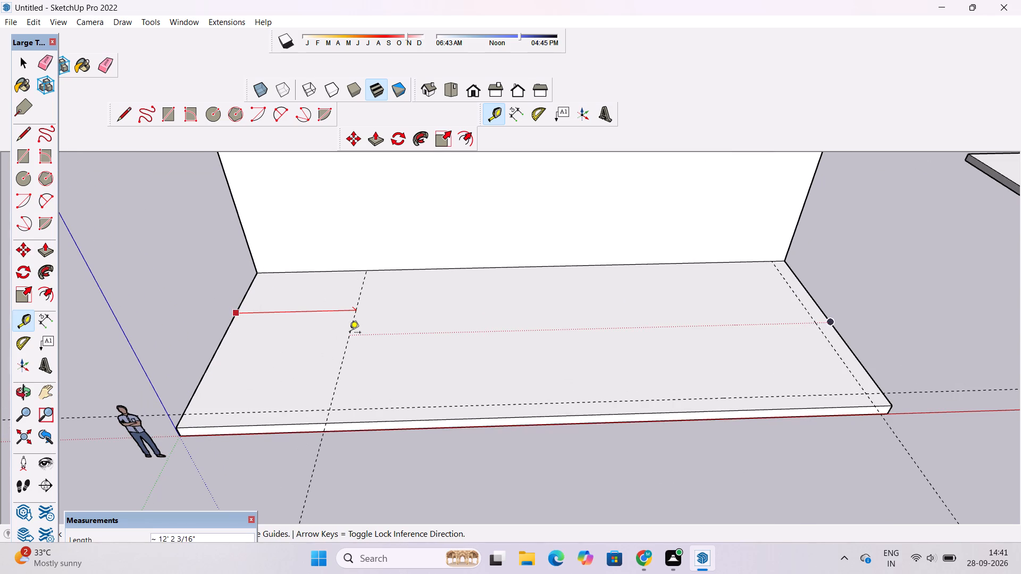
{"action": "type", "text": "1.5"}
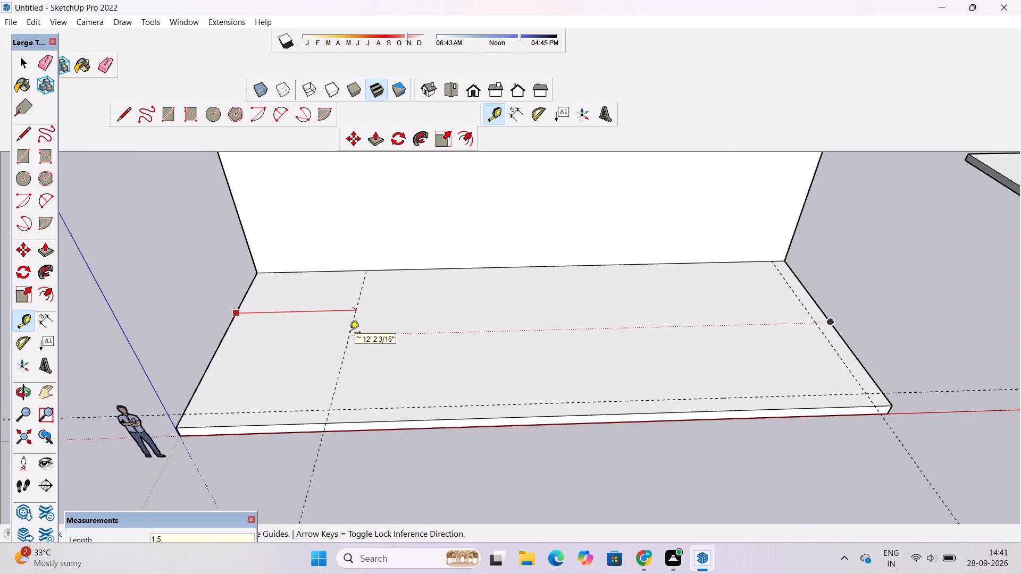
{"action": "key", "text": "apostrophe"}
{"action": "key", "text": "Return"}
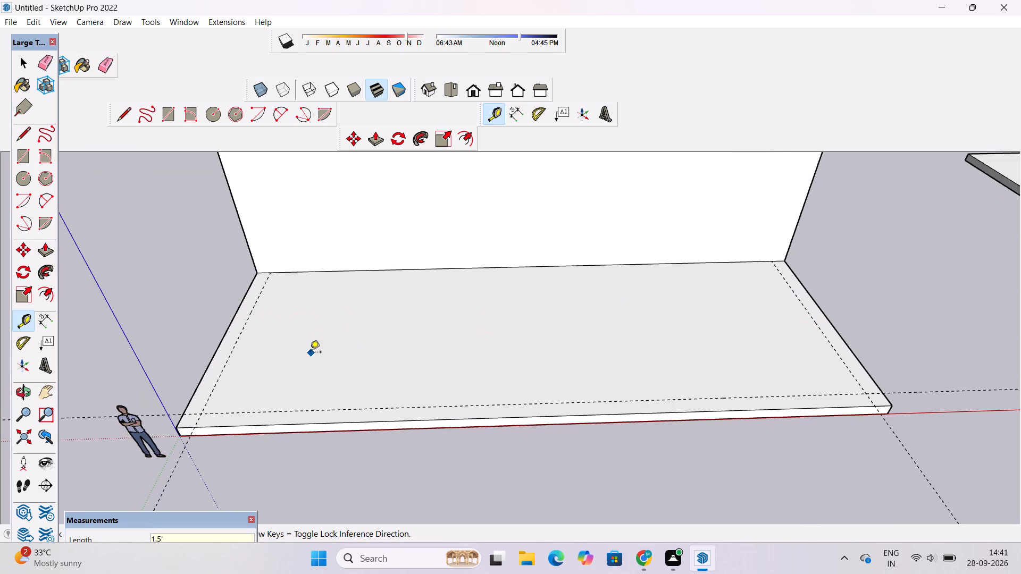
Draw three connected lines along the guides on the front section: 21' 6" from the rear block's wall, 57' across the front, 21' 6" back.
{"action": "scroll", "coordinate": [306, 352], "scroll_direction": "down", "scroll_amount": 4}
{"action": "key", "text": "l"}
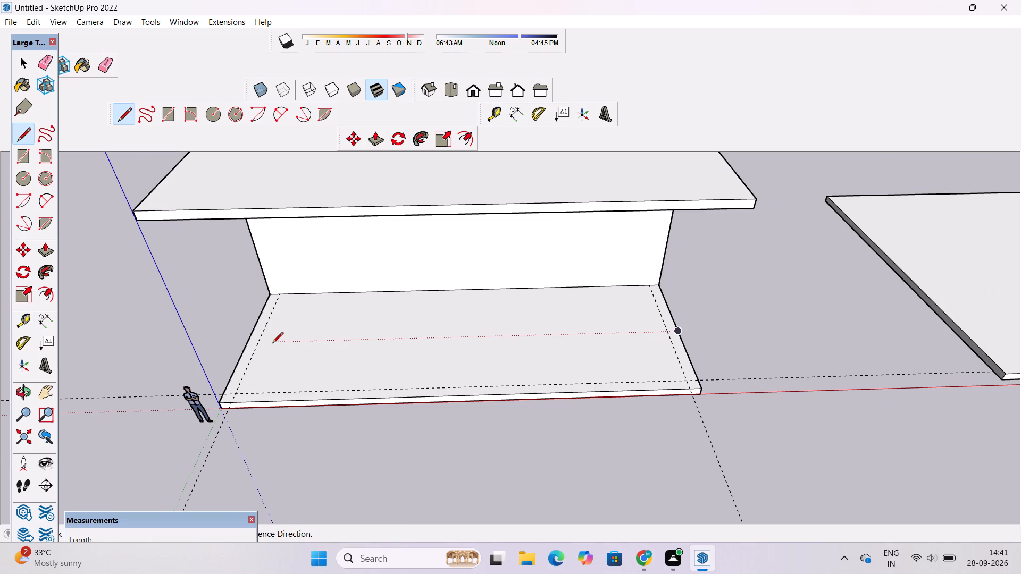
{"action": "scroll", "coordinate": [272, 344], "scroll_direction": "down", "scroll_amount": 3}
{"action": "scroll", "coordinate": [260, 348], "scroll_direction": "up", "scroll_amount": 5}
{"action": "scroll", "coordinate": [297, 303], "scroll_direction": "up", "scroll_amount": 4}
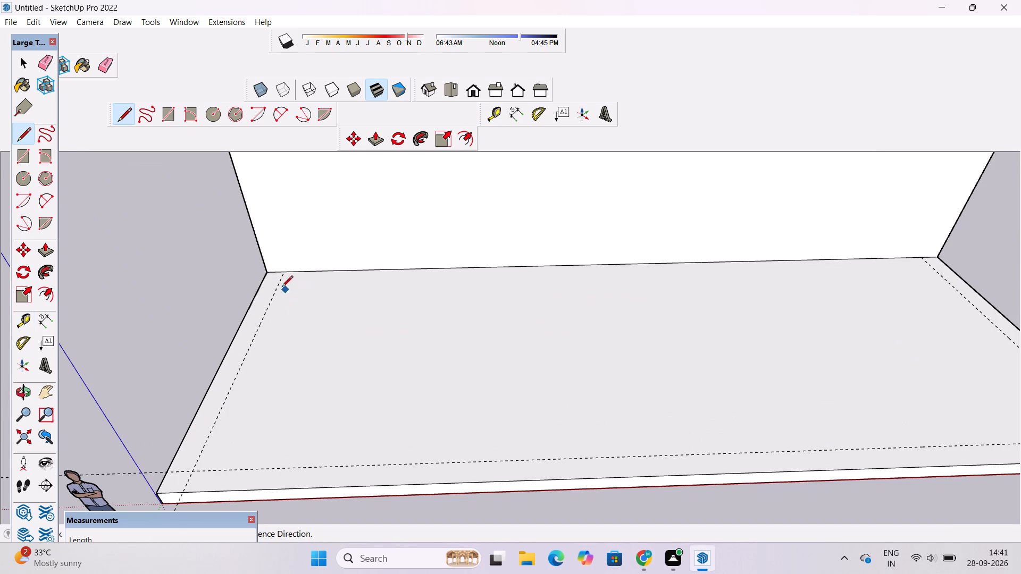
{"action": "left_click", "coordinate": [282, 272]}
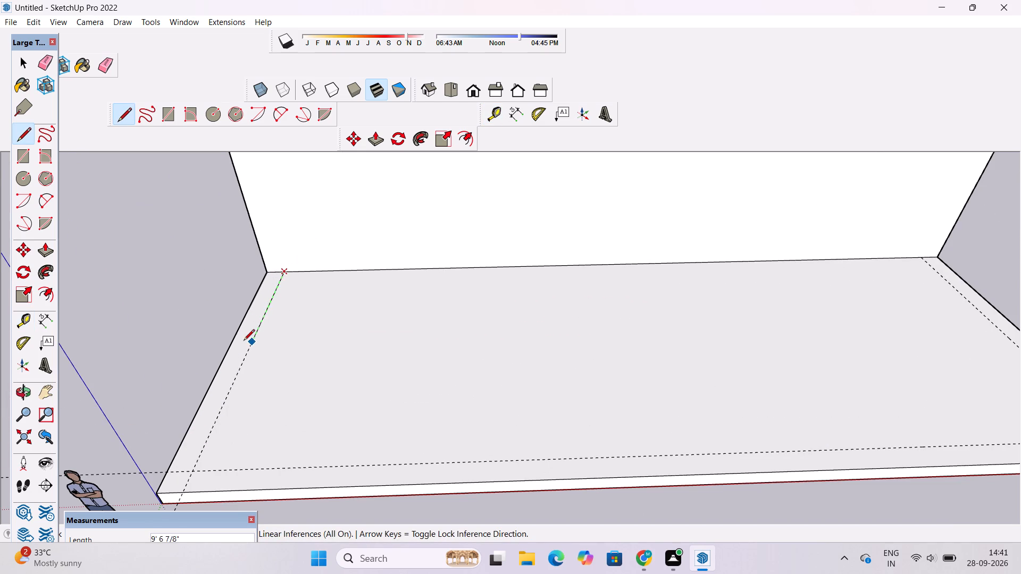
{"action": "scroll", "coordinate": [244, 342], "scroll_direction": "down", "scroll_amount": 5}
{"action": "scroll", "coordinate": [231, 385], "scroll_direction": "up", "scroll_amount": 5}
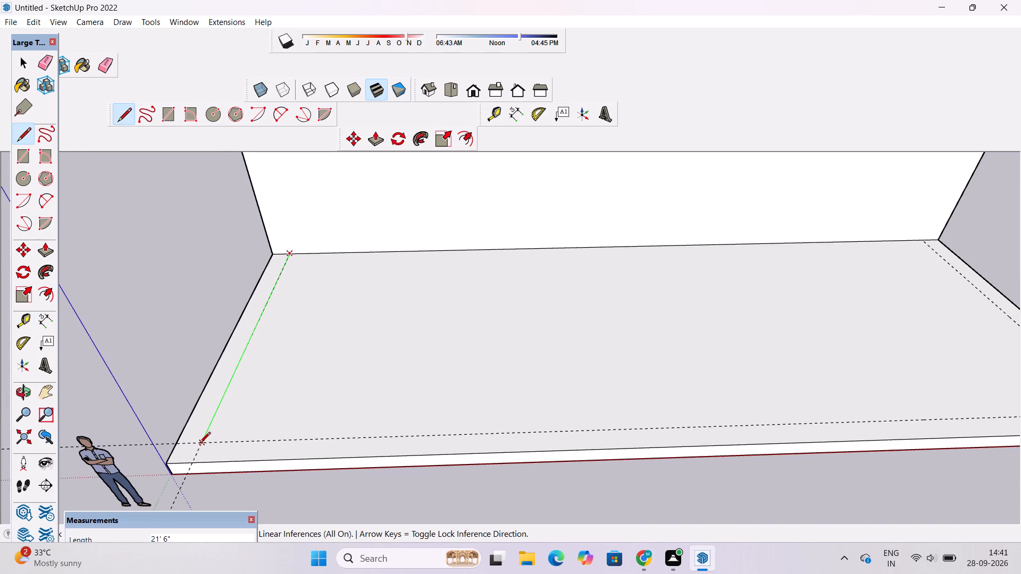
{"action": "left_click", "coordinate": [201, 444]}
{"action": "scroll", "coordinate": [196, 441], "scroll_direction": "down", "scroll_amount": 11}
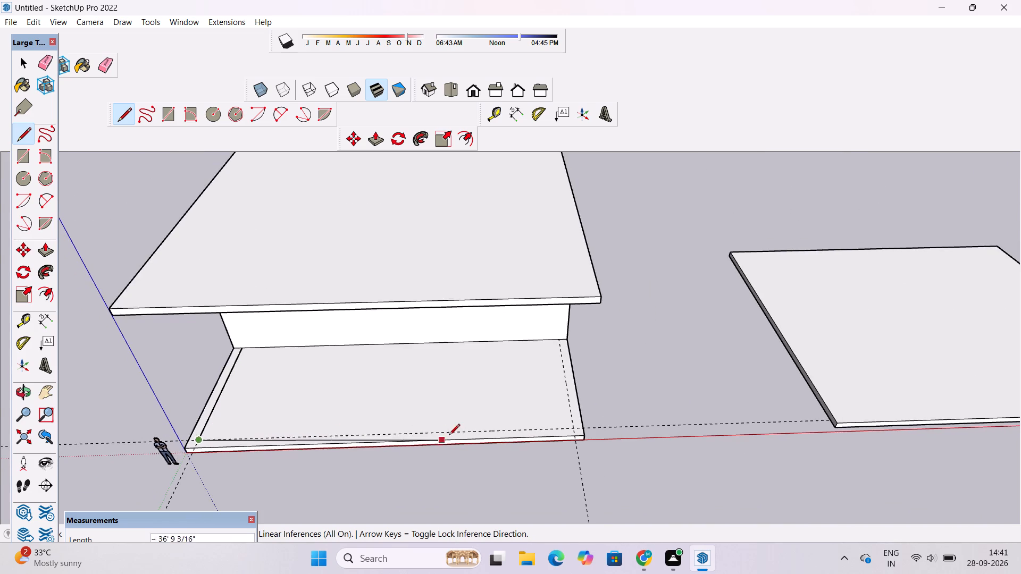
{"action": "scroll", "coordinate": [449, 436], "scroll_direction": "up", "scroll_amount": 5}
{"action": "left_click", "coordinate": [654, 425]}
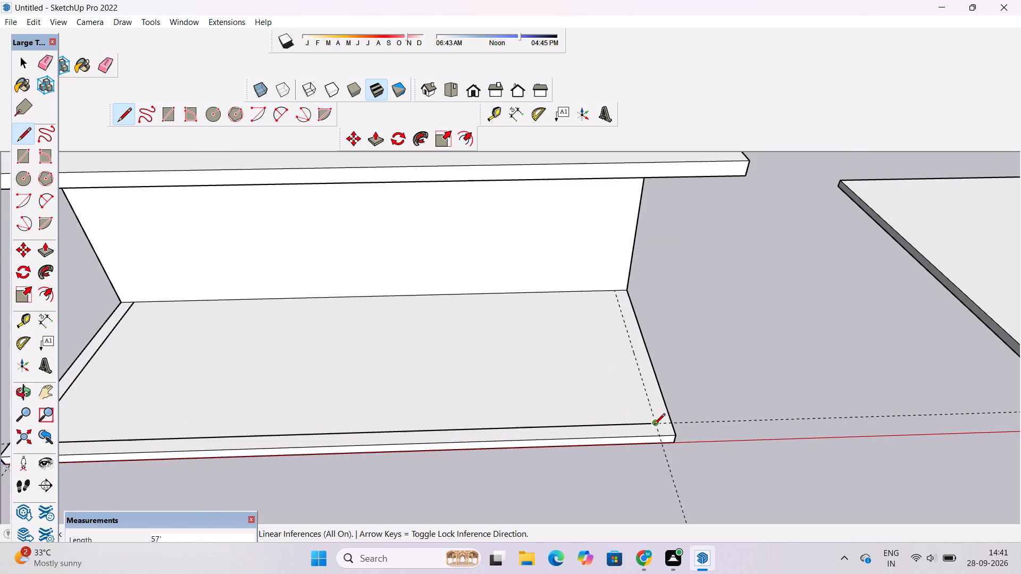
{"action": "left_click", "coordinate": [615, 291]}
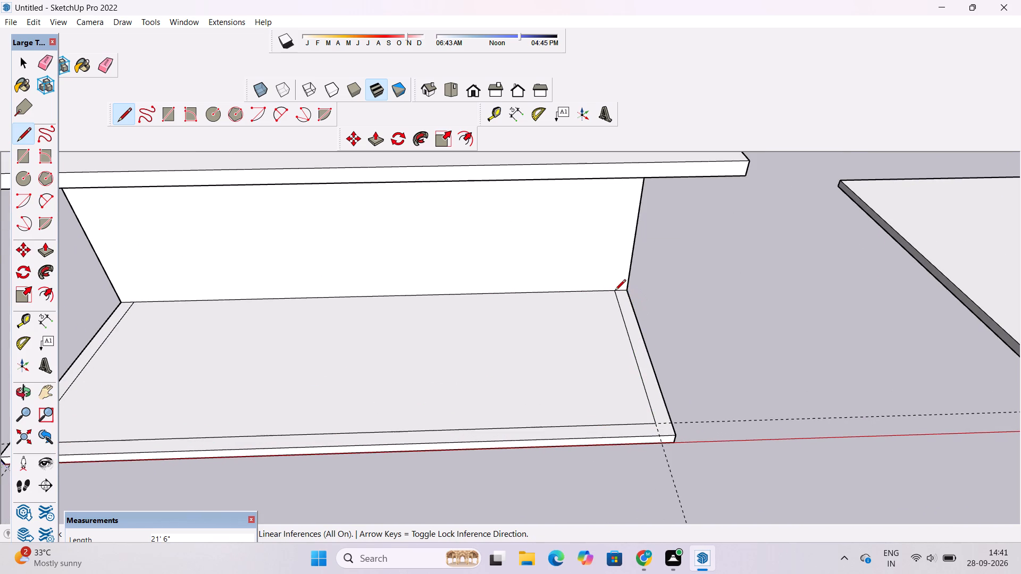
{"action": "key", "text": "space"}
Erase the three construction guides around the base slab's front section, keeping the inset border lines.
{"action": "scroll", "coordinate": [614, 291], "scroll_direction": "down", "scroll_amount": 6}
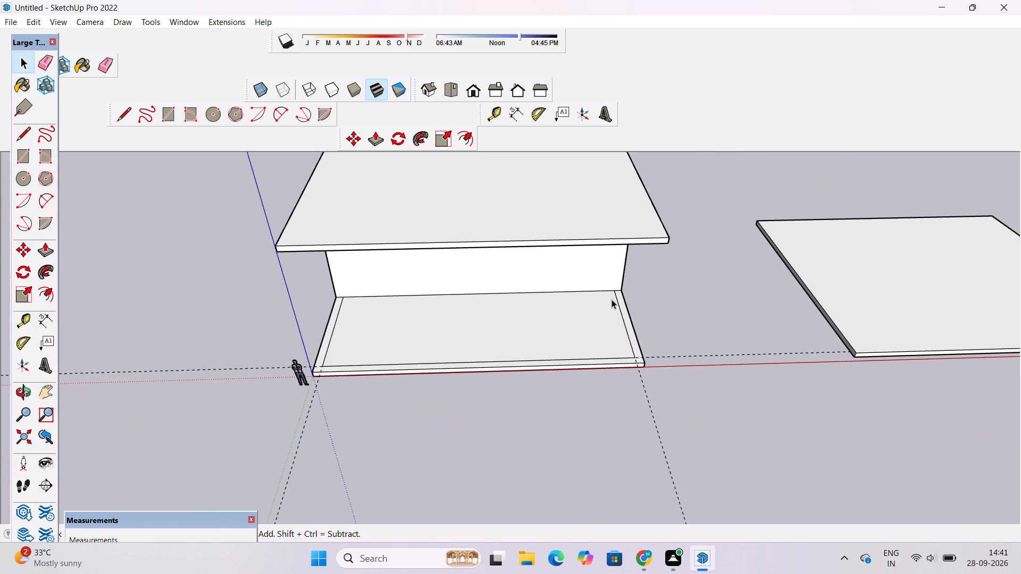
{"action": "scroll", "coordinate": [611, 299], "scroll_direction": "down", "scroll_amount": 5}
{"action": "scroll", "coordinate": [611, 304], "scroll_direction": "up", "scroll_amount": 4}
{"action": "key", "text": "e"}
{"action": "scroll", "coordinate": [173, 364], "scroll_direction": "up", "scroll_amount": 4}
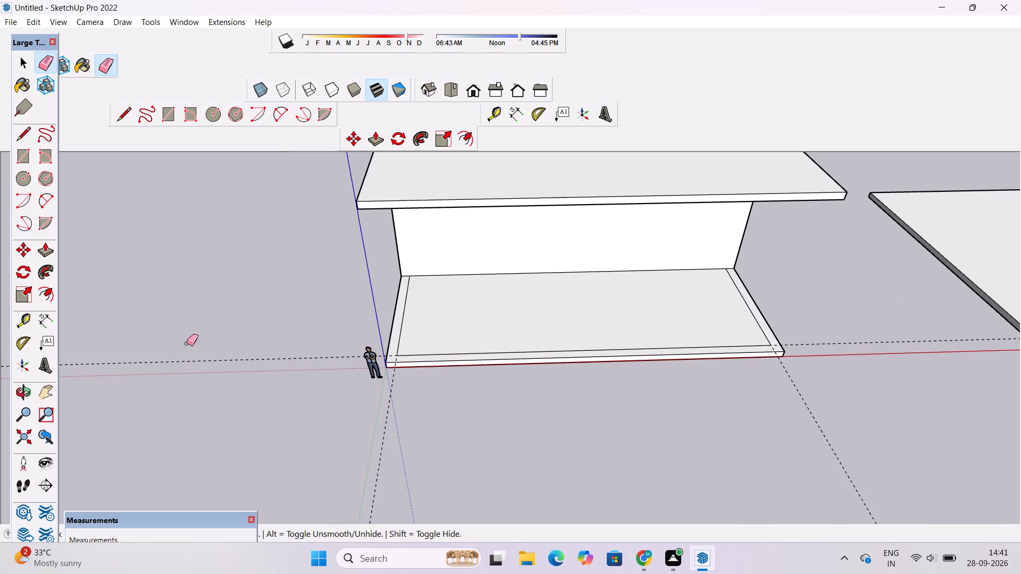
{"action": "left_click_drag", "start_coordinate": [187, 343], "coordinate": [187, 365]}
{"action": "scroll", "coordinate": [183, 360], "scroll_direction": "down", "scroll_amount": 8}
{"action": "left_click_drag", "start_coordinate": [265, 426], "coordinate": [299, 458]}
{"action": "left_click_drag", "start_coordinate": [295, 448], "coordinate": [294, 448]}
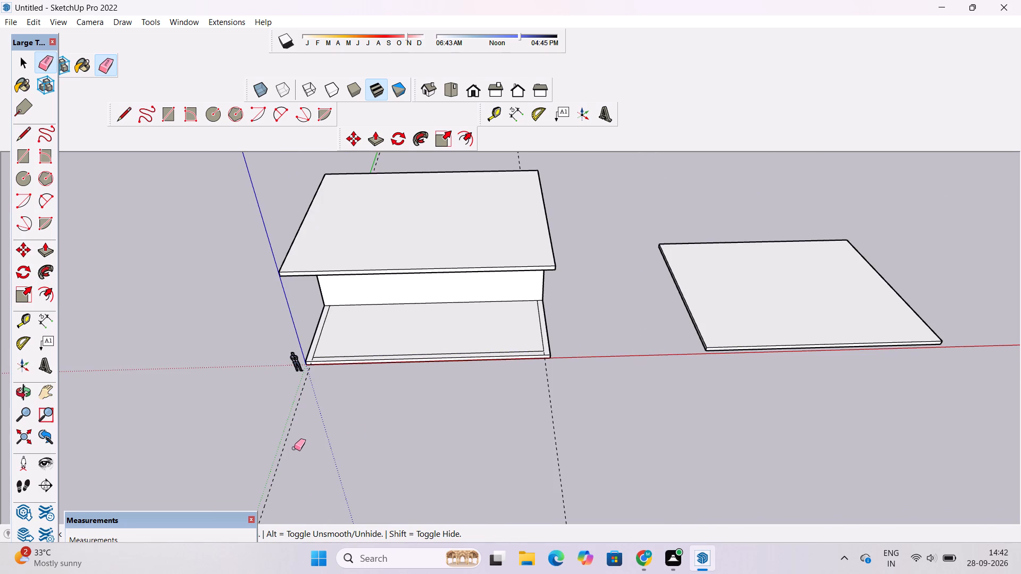
{"action": "left_click_drag", "start_coordinate": [294, 448], "coordinate": [281, 442]}
{"action": "scroll", "coordinate": [502, 421], "scroll_direction": "up", "scroll_amount": 3}
{"action": "left_click_drag", "start_coordinate": [576, 377], "coordinate": [561, 393]}
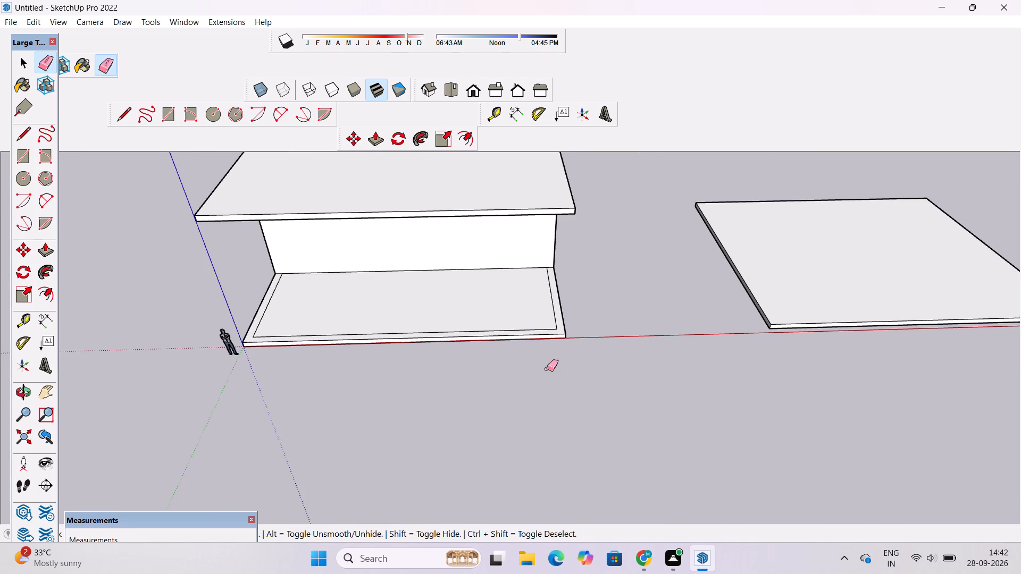
{"action": "scroll", "coordinate": [503, 374], "scroll_direction": "up", "scroll_amount": 5}
{"action": "key", "text": "space"}
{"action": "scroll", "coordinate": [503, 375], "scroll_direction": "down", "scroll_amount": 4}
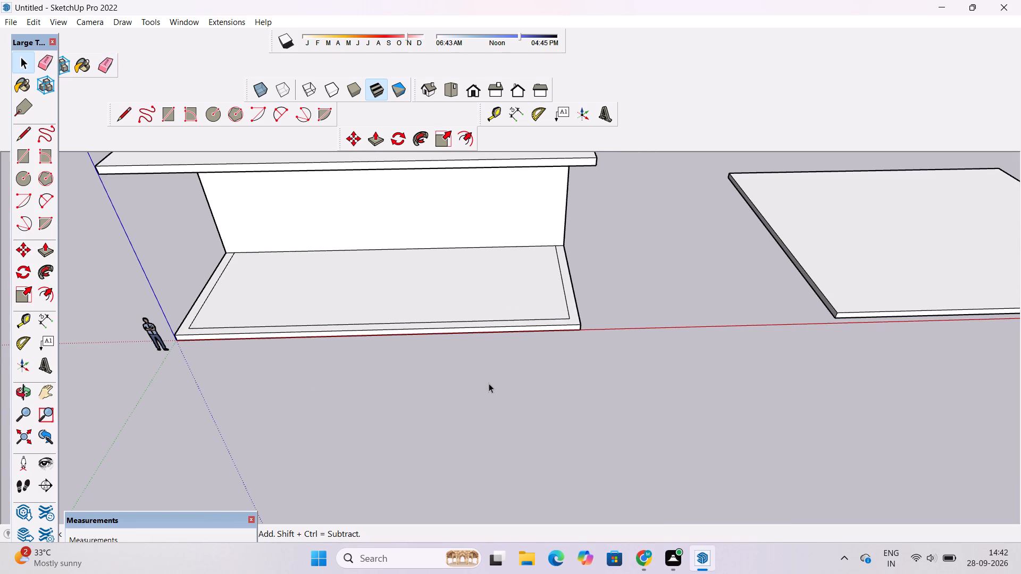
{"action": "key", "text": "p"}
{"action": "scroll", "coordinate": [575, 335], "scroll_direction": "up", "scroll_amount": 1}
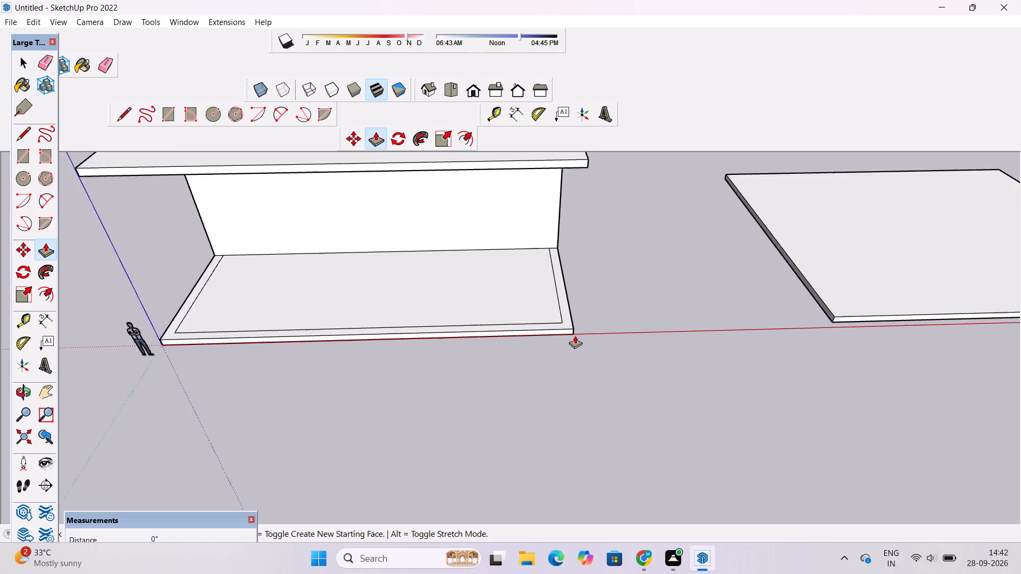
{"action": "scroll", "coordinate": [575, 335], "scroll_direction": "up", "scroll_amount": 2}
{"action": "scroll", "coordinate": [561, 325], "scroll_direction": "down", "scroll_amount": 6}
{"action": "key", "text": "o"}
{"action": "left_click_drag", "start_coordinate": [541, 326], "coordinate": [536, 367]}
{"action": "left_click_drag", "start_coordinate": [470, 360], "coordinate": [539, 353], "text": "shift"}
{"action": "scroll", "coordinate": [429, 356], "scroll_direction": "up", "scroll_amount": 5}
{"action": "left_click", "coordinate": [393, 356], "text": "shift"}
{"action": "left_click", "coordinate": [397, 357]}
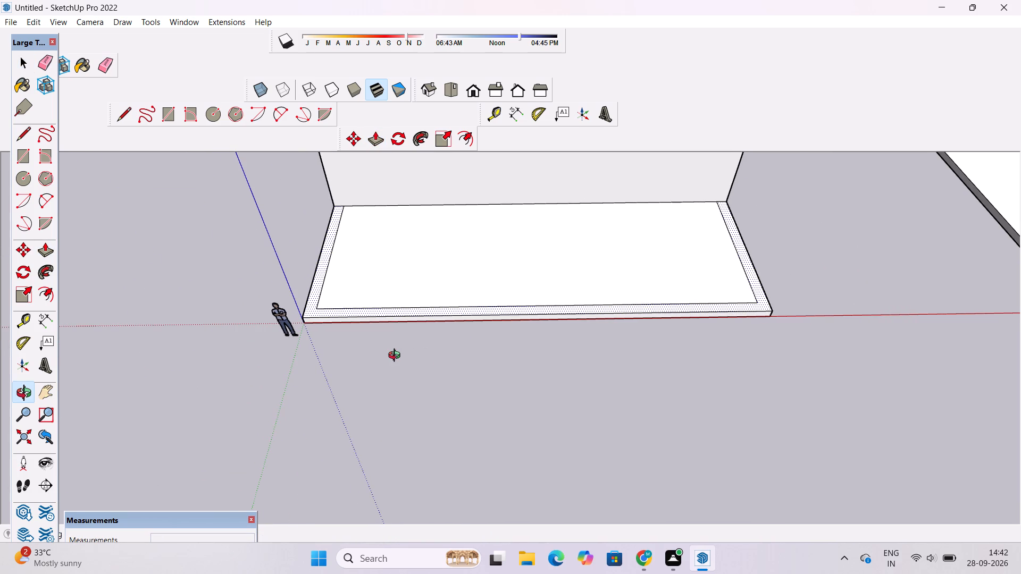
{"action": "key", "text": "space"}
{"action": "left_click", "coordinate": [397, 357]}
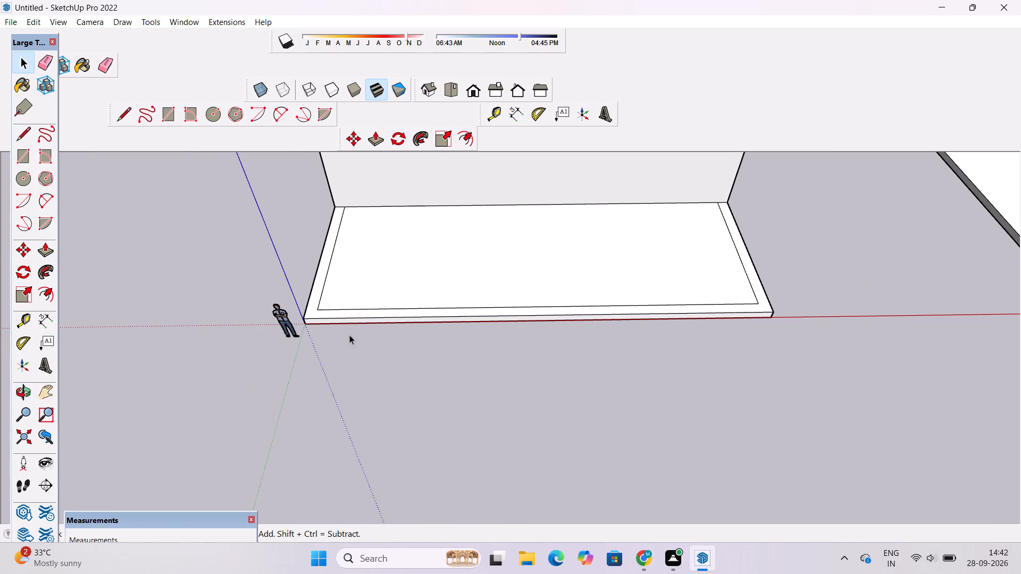
Examine the inset border strip on the base slab's front section from above.
{"action": "scroll", "coordinate": [327, 340], "scroll_direction": "down", "scroll_amount": 4}
{"action": "scroll", "coordinate": [328, 348], "scroll_direction": "up", "scroll_amount": 4}
{"action": "key", "text": "o"}
{"action": "scroll", "coordinate": [319, 350], "scroll_direction": "up", "scroll_amount": 2}
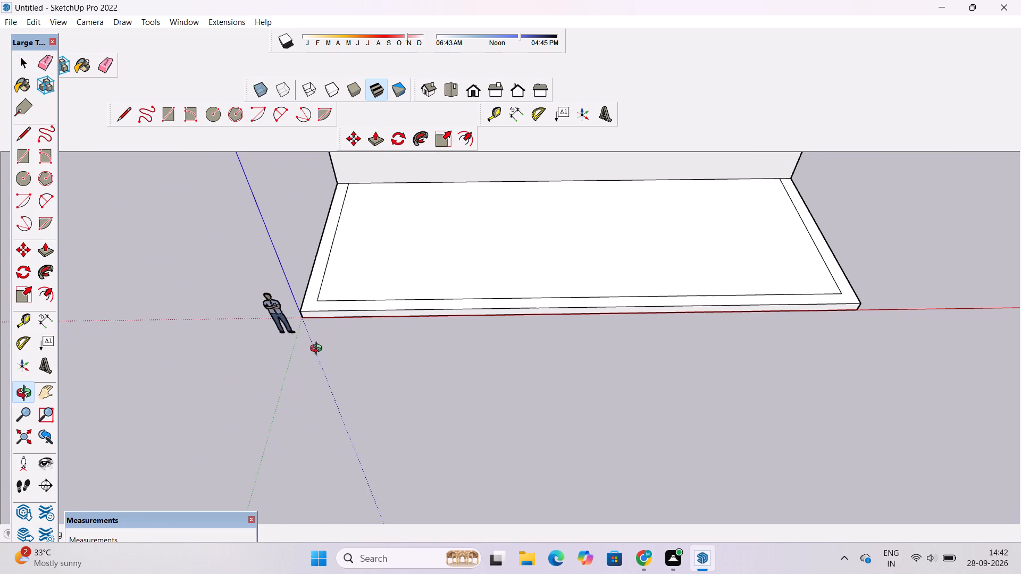
{"action": "left_click_drag", "start_coordinate": [328, 331], "coordinate": [303, 364], "text": "shift"}
{"action": "scroll", "coordinate": [302, 368], "scroll_direction": "up", "scroll_amount": 3}
{"action": "left_click_drag", "start_coordinate": [324, 347], "coordinate": [291, 356], "text": "shift"}
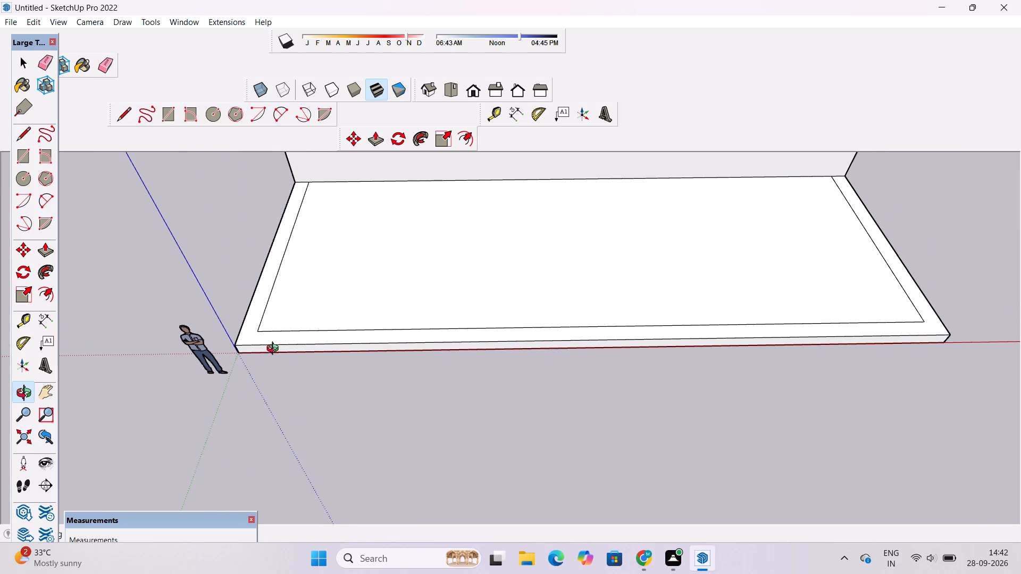
{"action": "scroll", "coordinate": [275, 350], "scroll_direction": "down", "scroll_amount": 4, "text": "shift"}
{"action": "left_click_drag", "start_coordinate": [274, 349], "coordinate": [262, 391], "text": "shift"}
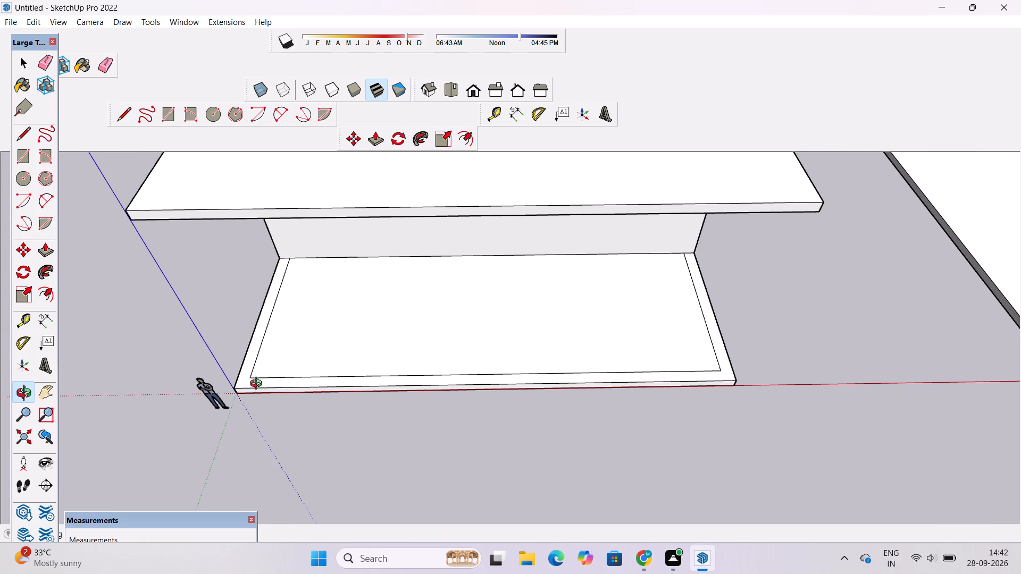
{"action": "scroll", "coordinate": [258, 385], "scroll_direction": "down", "scroll_amount": 2}
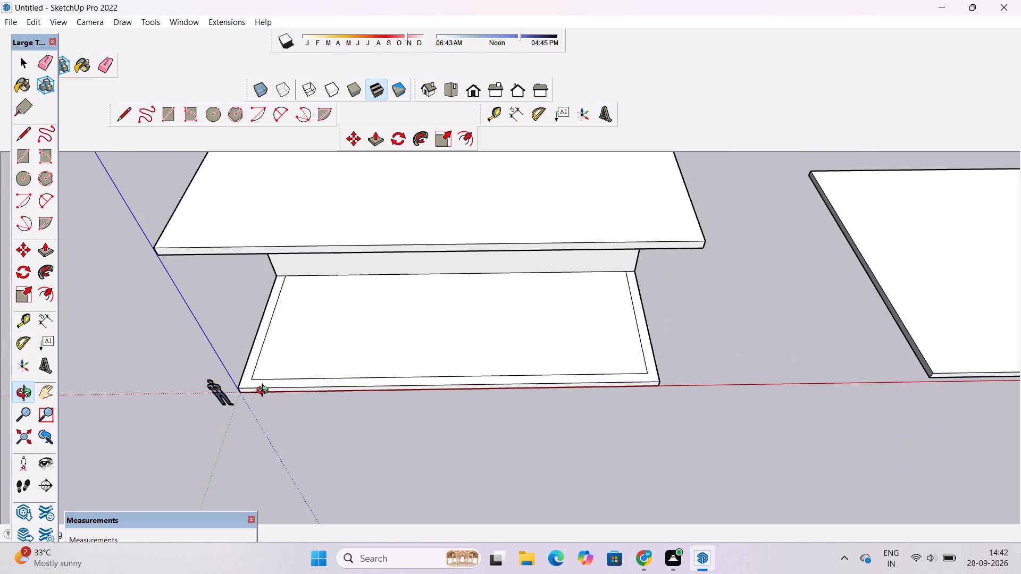
{"action": "scroll", "coordinate": [275, 368], "scroll_direction": "down", "scroll_amount": 1}
{"action": "scroll", "coordinate": [266, 374], "scroll_direction": "up", "scroll_amount": 2}
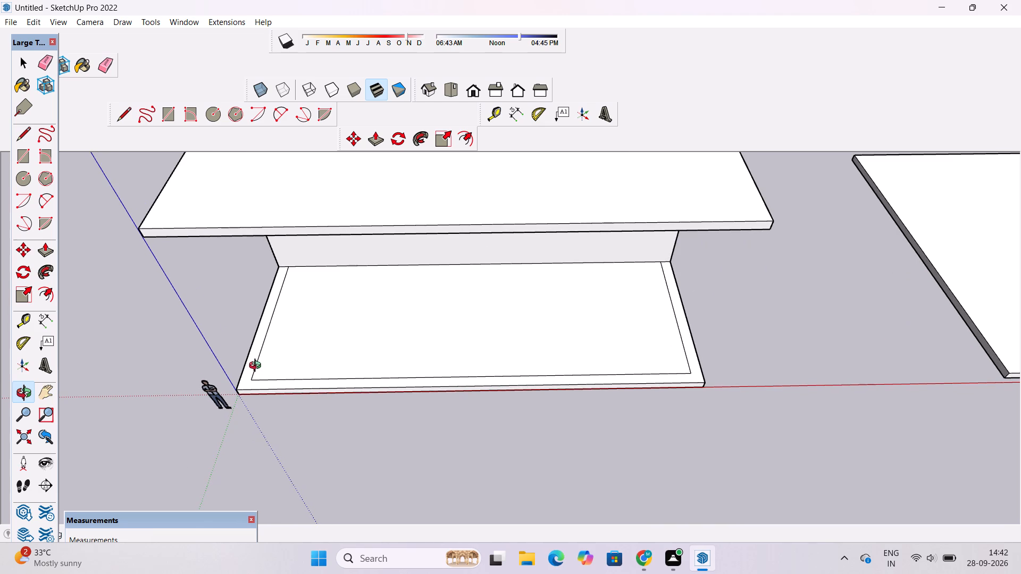
{"action": "left_click_drag", "start_coordinate": [298, 349], "coordinate": [275, 376], "text": "shift"}
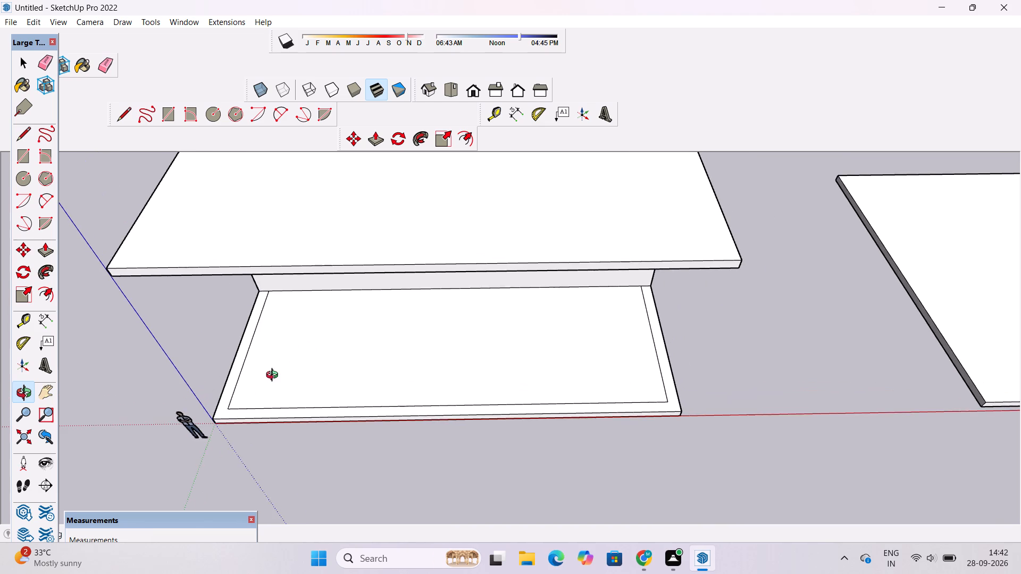
{"action": "scroll", "coordinate": [274, 376], "scroll_direction": "down", "scroll_amount": 2}
{"action": "left_click_drag", "start_coordinate": [357, 378], "coordinate": [353, 388]}
{"action": "scroll", "coordinate": [348, 406], "scroll_direction": "up", "scroll_amount": 3}
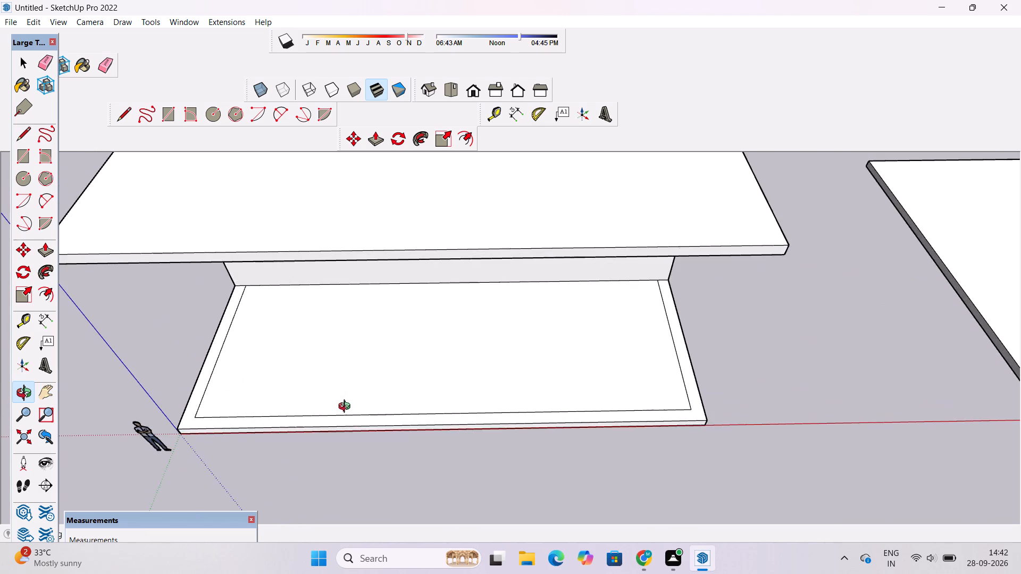
Examine the building's front wall, roof overhang and bordered front section from eye level, from above and from the end near the origin.
{"action": "left_click_drag", "start_coordinate": [344, 413], "coordinate": [340, 326]}
{"action": "scroll", "coordinate": [338, 326], "scroll_direction": "down", "scroll_amount": 6}
{"action": "left_click_drag", "start_coordinate": [337, 333], "coordinate": [340, 408], "text": "shift"}
{"action": "left_click_drag", "start_coordinate": [352, 426], "coordinate": [358, 302]}
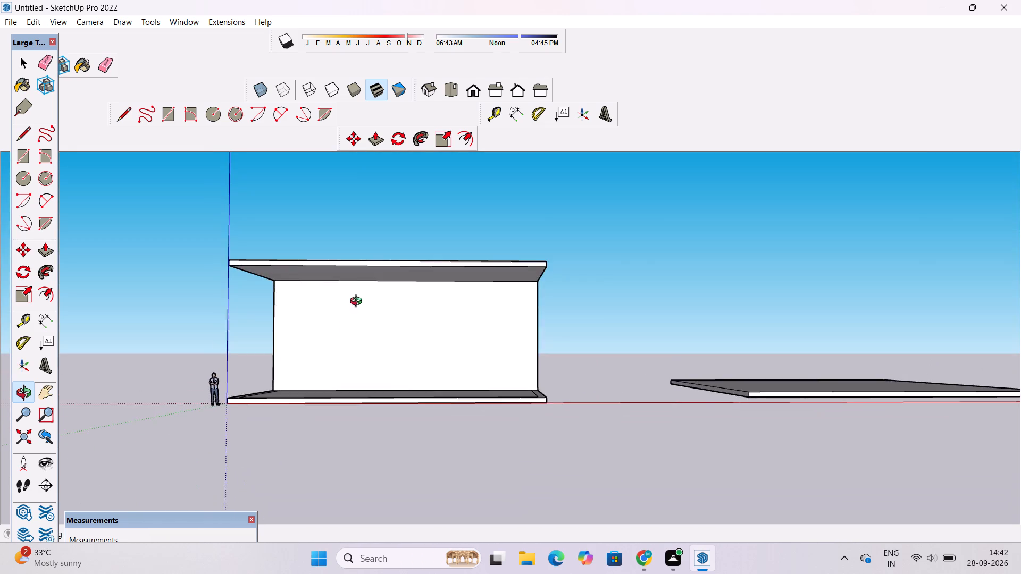
{"action": "scroll", "coordinate": [351, 318], "scroll_direction": "up", "scroll_amount": 8}
{"action": "left_click_drag", "start_coordinate": [350, 324], "coordinate": [349, 342]}
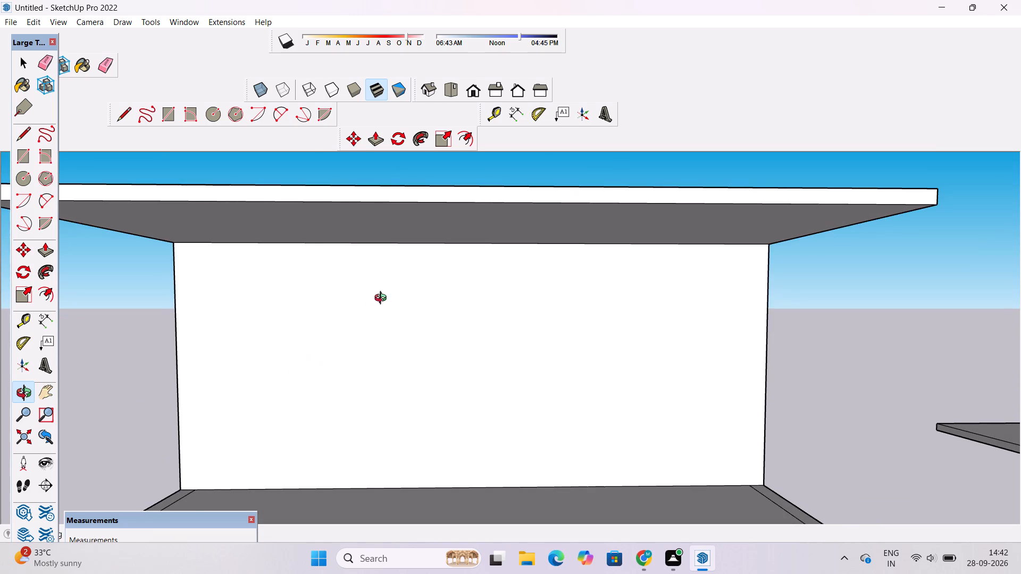
{"action": "scroll", "coordinate": [381, 299], "scroll_direction": "down", "scroll_amount": 7}
{"action": "left_click_drag", "start_coordinate": [376, 291], "coordinate": [377, 339]}
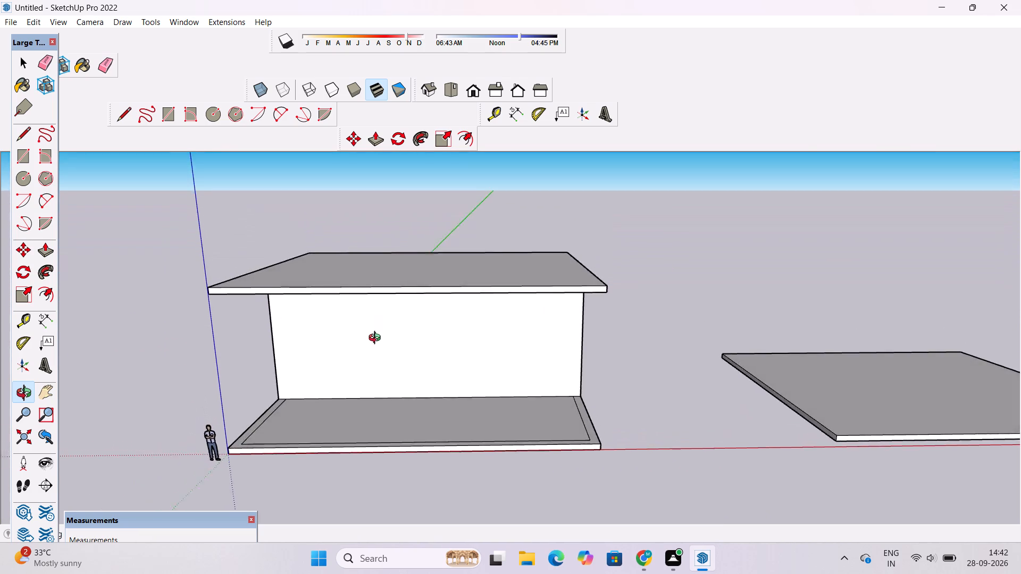
{"action": "left_click_drag", "start_coordinate": [377, 339], "coordinate": [379, 359]}
{"action": "scroll", "coordinate": [379, 359], "scroll_direction": "down", "scroll_amount": 5}
{"action": "left_click_drag", "start_coordinate": [378, 360], "coordinate": [370, 326], "text": "shift"}
{"action": "scroll", "coordinate": [368, 315], "scroll_direction": "up", "scroll_amount": 3}
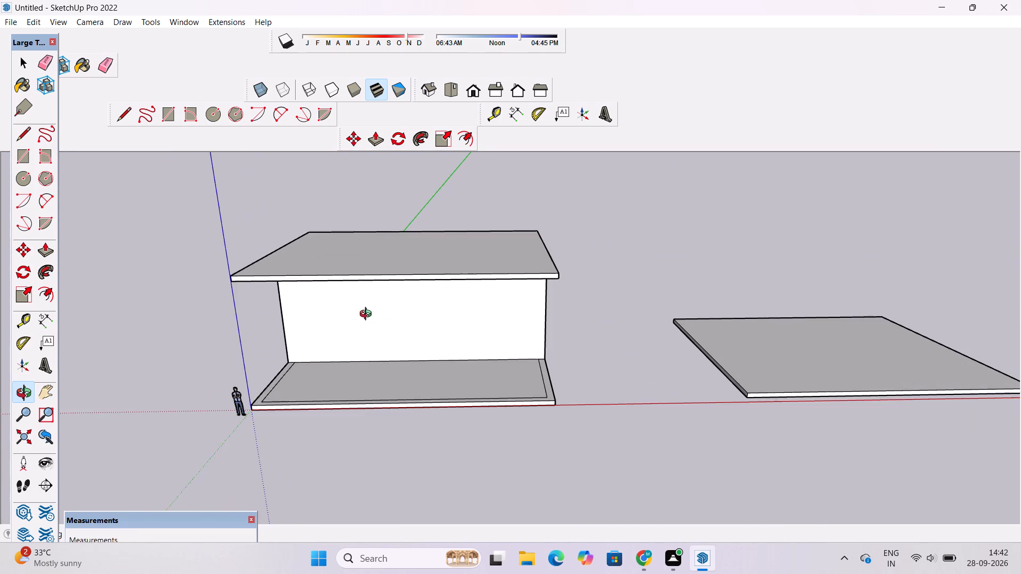
{"action": "left_click_drag", "start_coordinate": [368, 317], "coordinate": [368, 339]}
{"action": "scroll", "coordinate": [365, 345], "scroll_direction": "down", "scroll_amount": 1}
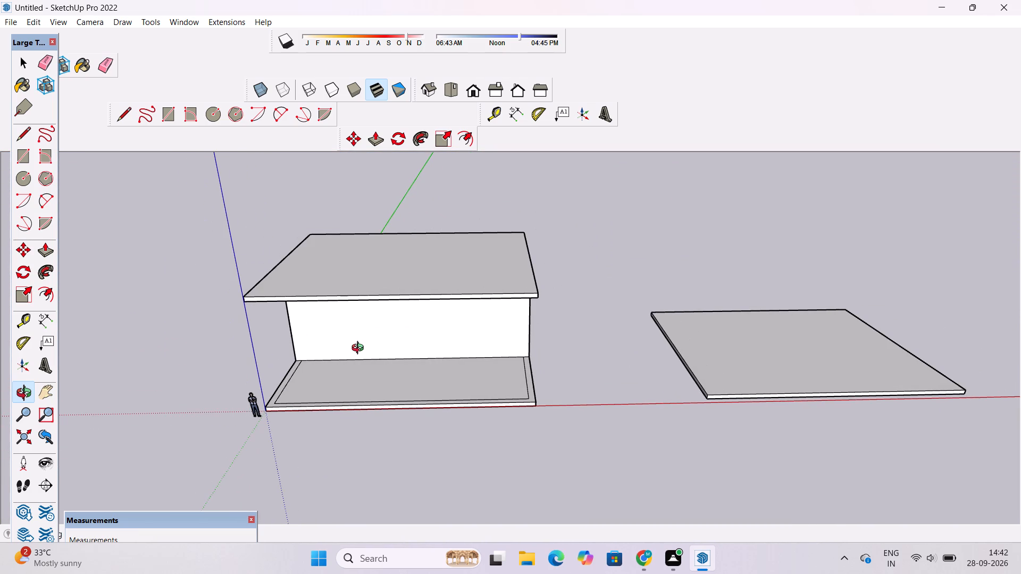
{"action": "scroll", "coordinate": [379, 342], "scroll_direction": "down", "scroll_amount": 4}
{"action": "scroll", "coordinate": [380, 340], "scroll_direction": "up", "scroll_amount": 5}
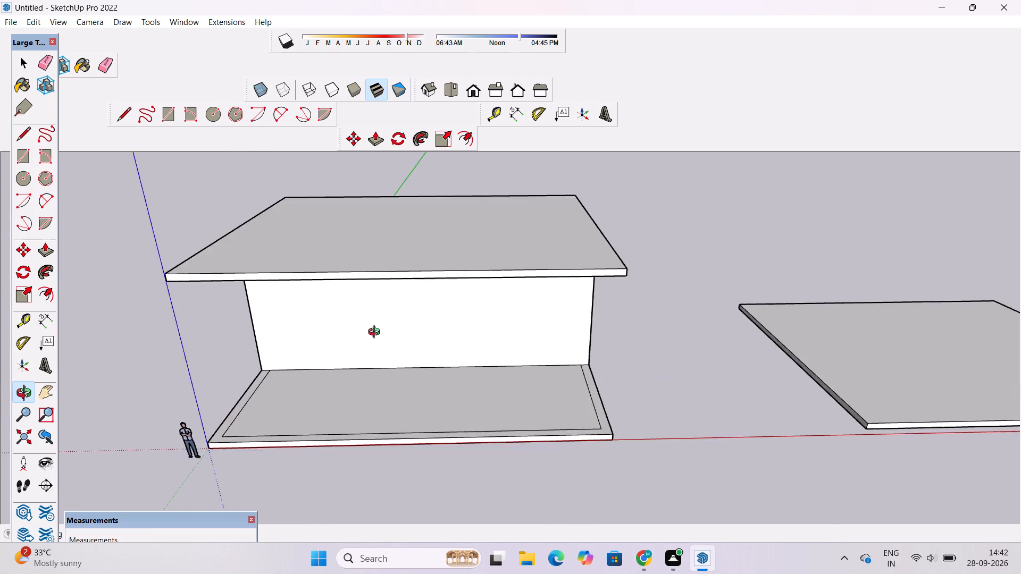
{"action": "scroll", "coordinate": [376, 333], "scroll_direction": "up", "scroll_amount": 7}
{"action": "left_click_drag", "start_coordinate": [287, 328], "coordinate": [524, 266]}
{"action": "left_click_drag", "start_coordinate": [534, 304], "coordinate": [501, 317], "text": "shift"}
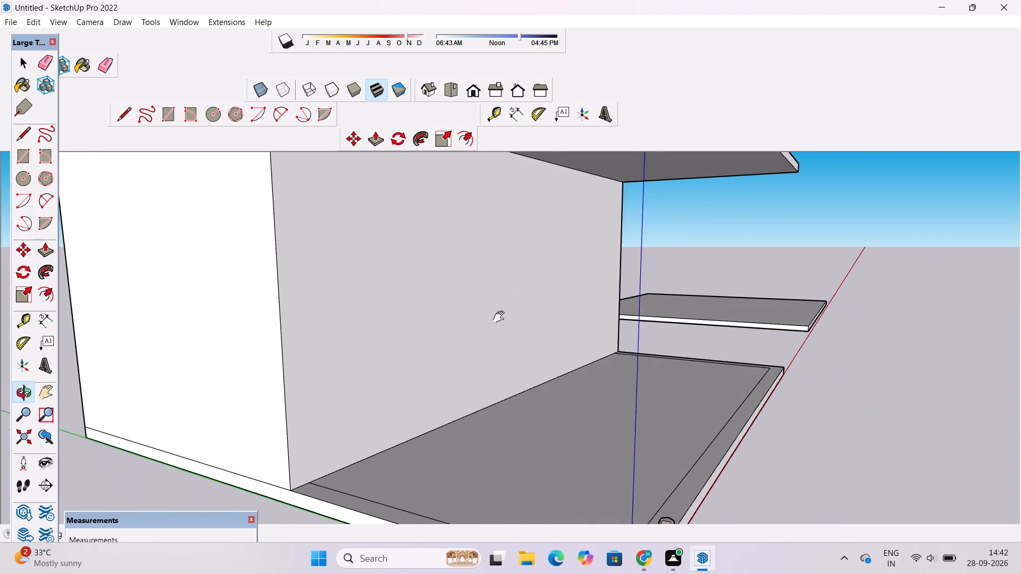
Examine the whole building and the separate slab beside it from above, from the front and from the end near the origin.
{"action": "left_click_drag", "start_coordinate": [501, 317], "coordinate": [498, 319], "text": "shift"}
{"action": "left_click_drag", "start_coordinate": [569, 340], "coordinate": [445, 337]}
{"action": "scroll", "coordinate": [430, 325], "scroll_direction": "down", "scroll_amount": 5}
{"action": "left_click_drag", "start_coordinate": [433, 328], "coordinate": [411, 240]}
{"action": "left_click_drag", "start_coordinate": [412, 240], "coordinate": [450, 365]}
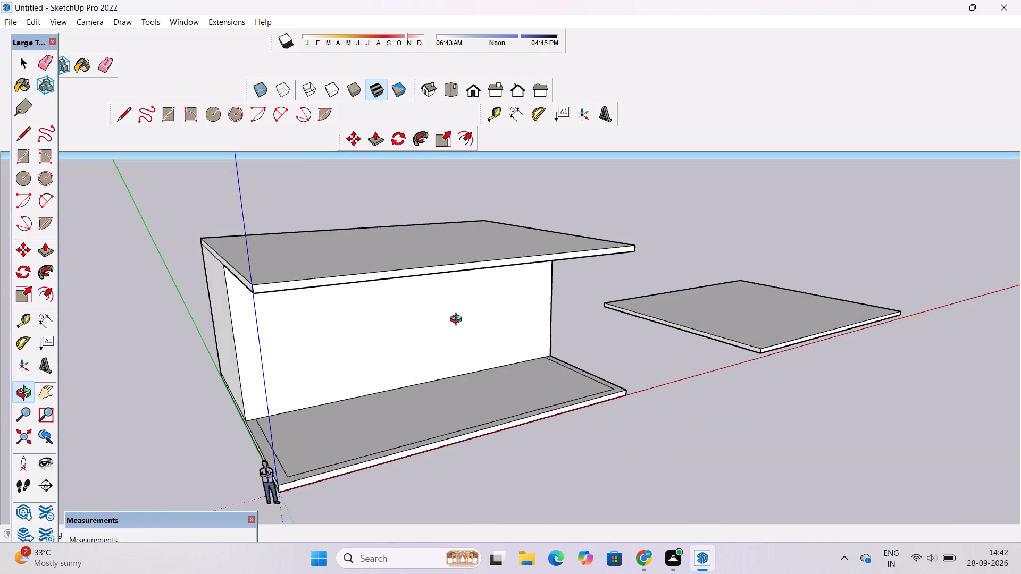
{"action": "scroll", "coordinate": [458, 320], "scroll_direction": "down", "scroll_amount": 5}
{"action": "left_click_drag", "start_coordinate": [422, 321], "coordinate": [615, 389]}
{"action": "left_click_drag", "start_coordinate": [591, 375], "coordinate": [558, 373]}
{"action": "scroll", "coordinate": [500, 373], "scroll_direction": "up", "scroll_amount": 3}
{"action": "left_click_drag", "start_coordinate": [539, 377], "coordinate": [606, 344], "text": "shift"}
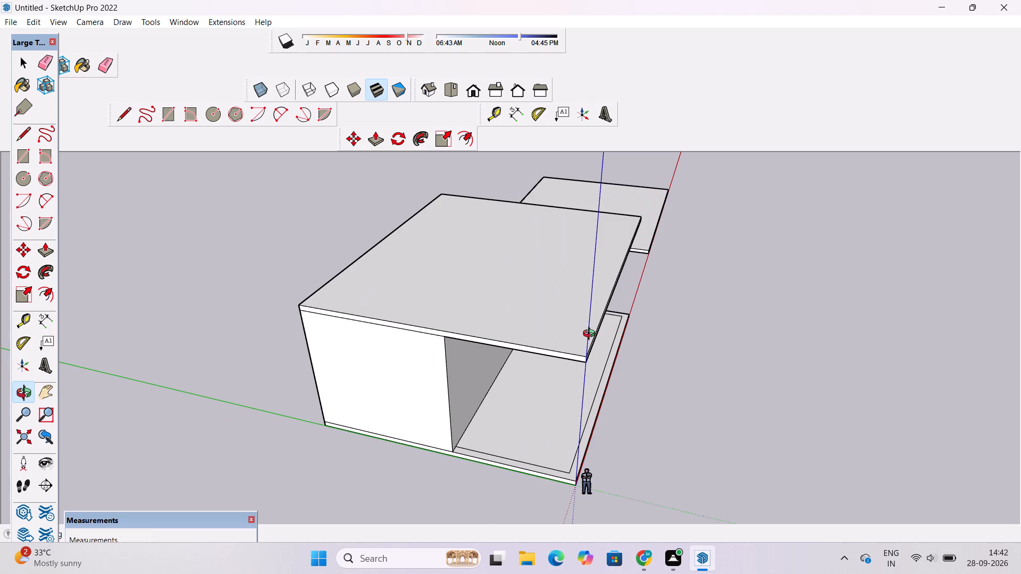
{"action": "left_click_drag", "start_coordinate": [635, 343], "coordinate": [524, 371]}
{"action": "left_click", "coordinate": [520, 372]}
{"action": "left_click_drag", "start_coordinate": [512, 369], "coordinate": [504, 334]}
{"action": "left_click_drag", "start_coordinate": [570, 386], "coordinate": [507, 349]}
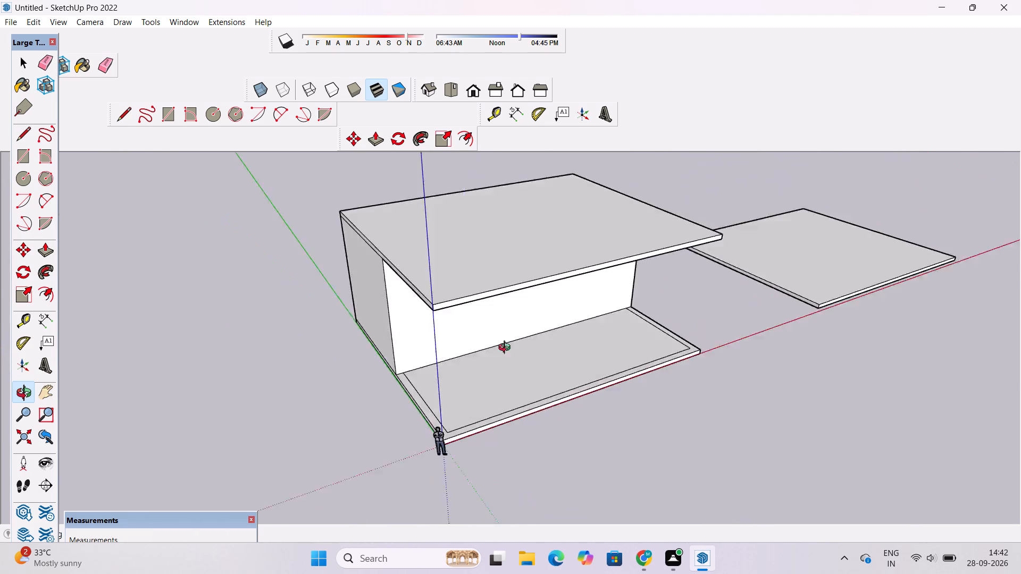
{"action": "left_click_drag", "start_coordinate": [507, 349], "coordinate": [401, 319]}
{"action": "scroll", "coordinate": [388, 336], "scroll_direction": "up", "scroll_amount": 3}
{"action": "left_click_drag", "start_coordinate": [387, 372], "coordinate": [629, 267]}
{"action": "left_click_drag", "start_coordinate": [629, 265], "coordinate": [652, 385]}
{"action": "scroll", "coordinate": [635, 356], "scroll_direction": "down", "scroll_amount": 3}
{"action": "left_click_drag", "start_coordinate": [690, 349], "coordinate": [618, 361], "text": "shift"}
{"action": "left_click_drag", "start_coordinate": [620, 367], "coordinate": [439, 381]}
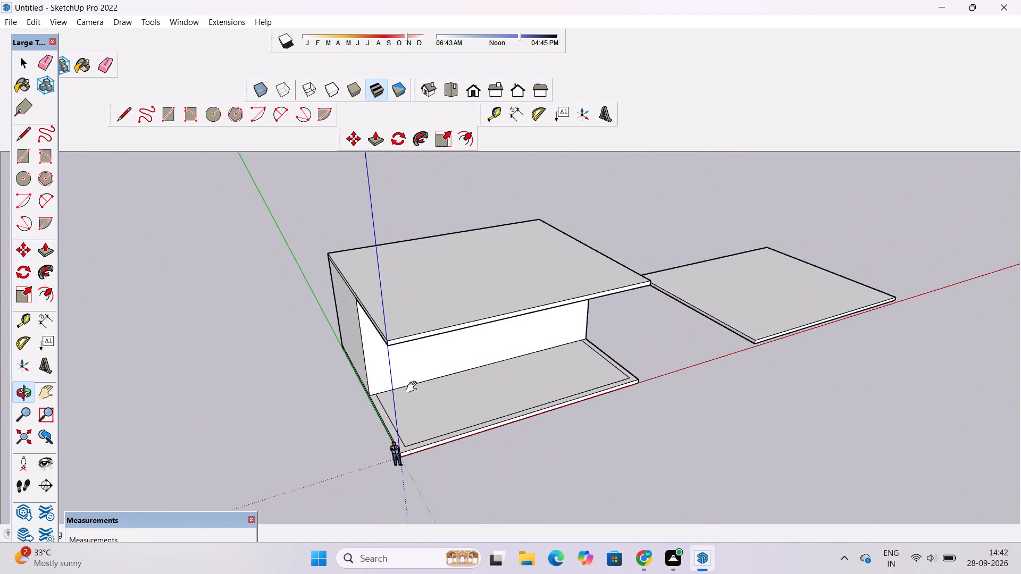
{"action": "left_click_drag", "start_coordinate": [414, 387], "coordinate": [449, 359], "text": "shift"}
{"action": "left_click_drag", "start_coordinate": [491, 406], "coordinate": [406, 433]}
{"action": "left_click_drag", "start_coordinate": [378, 429], "coordinate": [396, 419]}
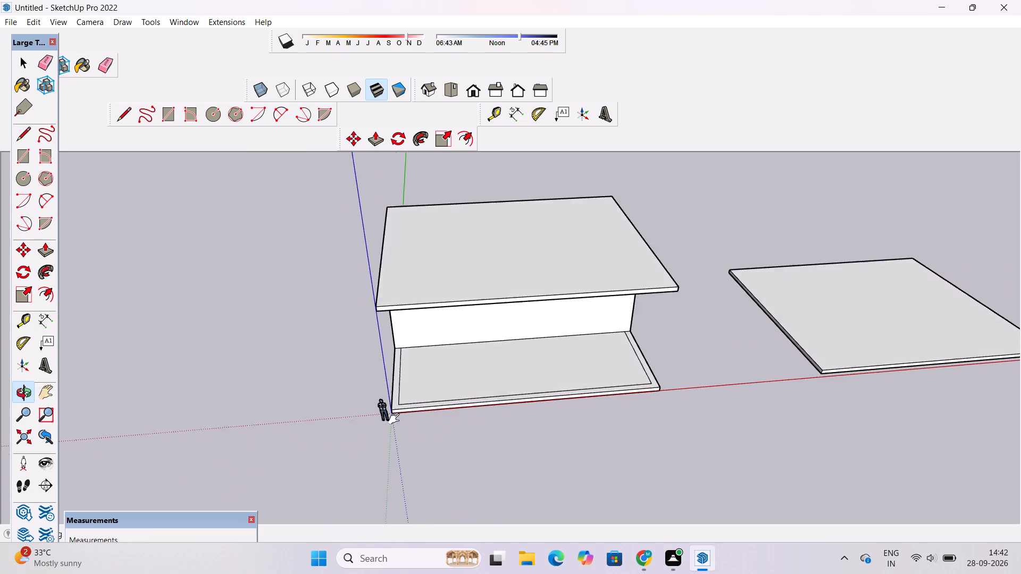
{"action": "left_click_drag", "start_coordinate": [396, 419], "coordinate": [468, 394]}
Examine the inset border lines on the base slab's front section up close, around the corner at the origin.
{"action": "scroll", "coordinate": [494, 369], "scroll_direction": "up", "scroll_amount": 5}
{"action": "left_click_drag", "start_coordinate": [492, 369], "coordinate": [447, 398]}
{"action": "scroll", "coordinate": [446, 375], "scroll_direction": "up", "scroll_amount": 5}
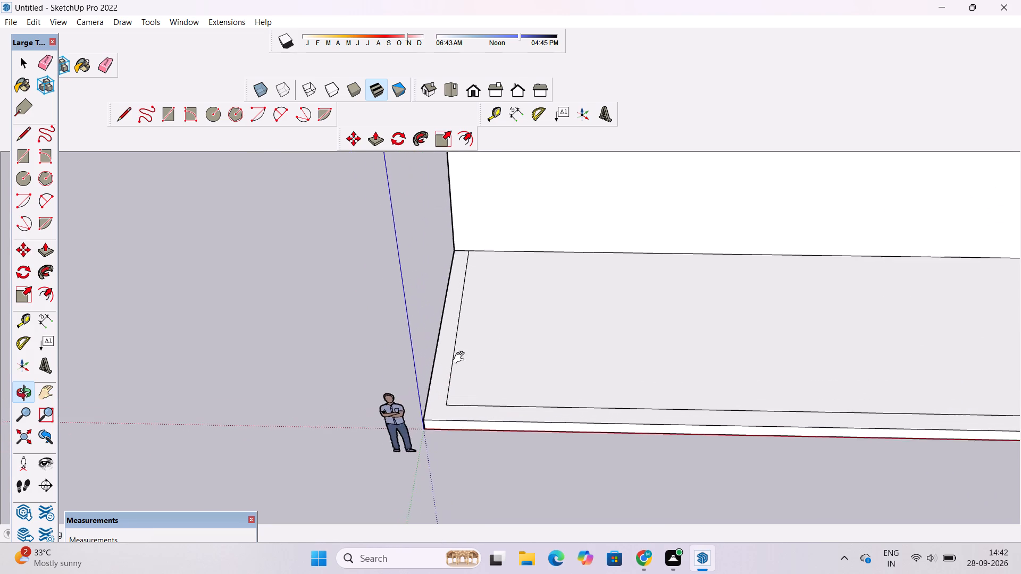
{"action": "left_click_drag", "start_coordinate": [461, 358], "coordinate": [360, 385], "text": "shift"}
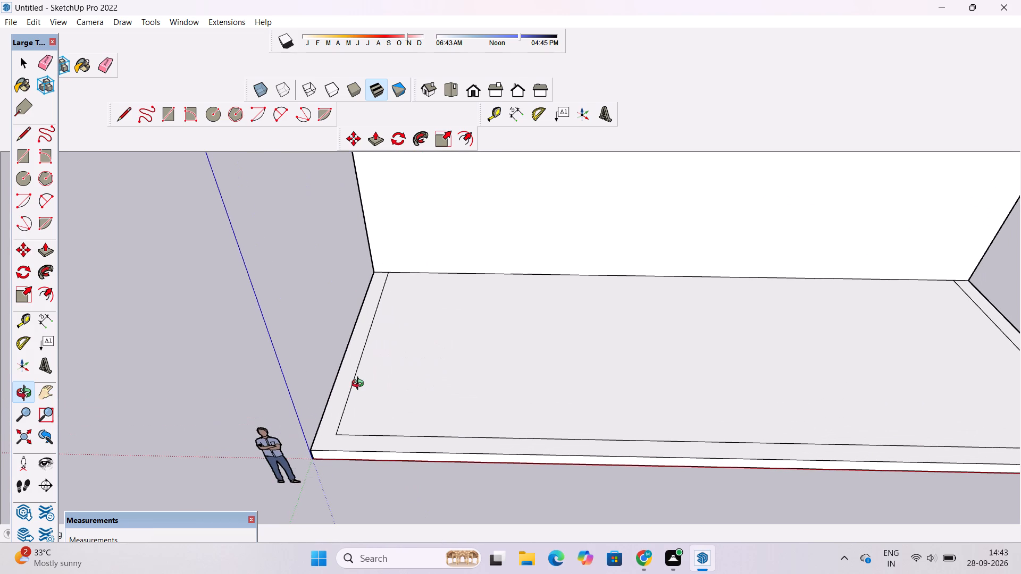
{"action": "scroll", "coordinate": [360, 385], "scroll_direction": "up", "scroll_amount": 3}
{"action": "left_click_drag", "start_coordinate": [364, 389], "coordinate": [381, 379]}
{"action": "scroll", "coordinate": [386, 352], "scroll_direction": "down", "scroll_amount": 4}
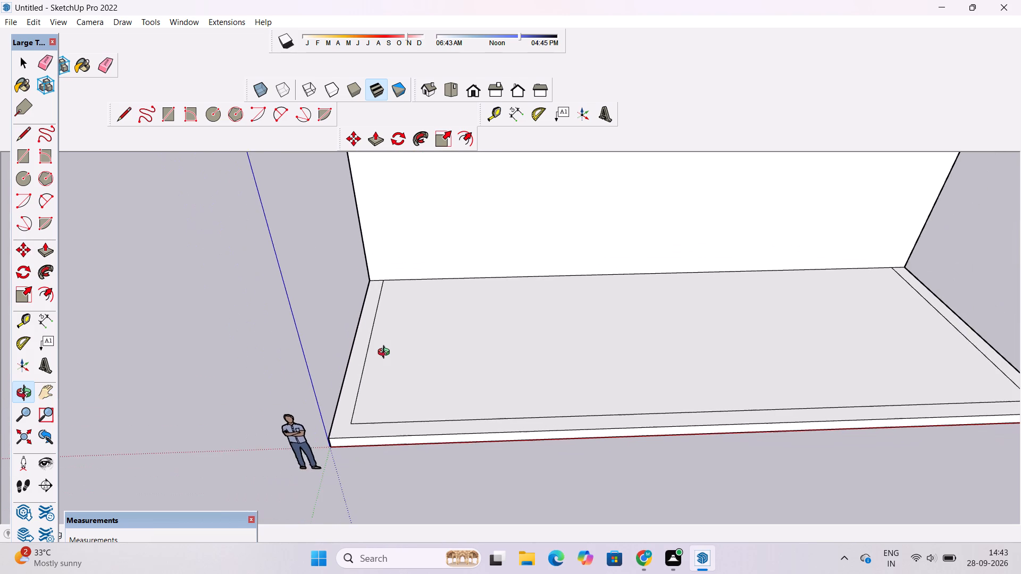
{"action": "scroll", "coordinate": [386, 353], "scroll_direction": "down", "scroll_amount": 3}
{"action": "scroll", "coordinate": [398, 415], "scroll_direction": "down", "scroll_amount": 1}
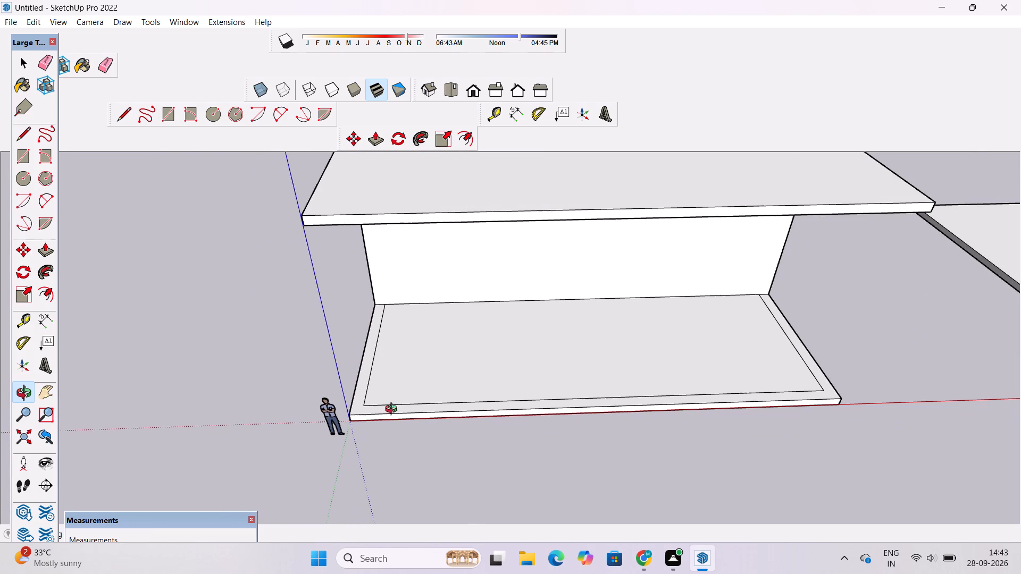
{"action": "left_click_drag", "start_coordinate": [394, 403], "coordinate": [392, 436]}
{"action": "left_click_drag", "start_coordinate": [385, 425], "coordinate": [390, 474]}
{"action": "scroll", "coordinate": [388, 475], "scroll_direction": "up", "scroll_amount": 4}
{"action": "left_click_drag", "start_coordinate": [392, 471], "coordinate": [416, 435]}
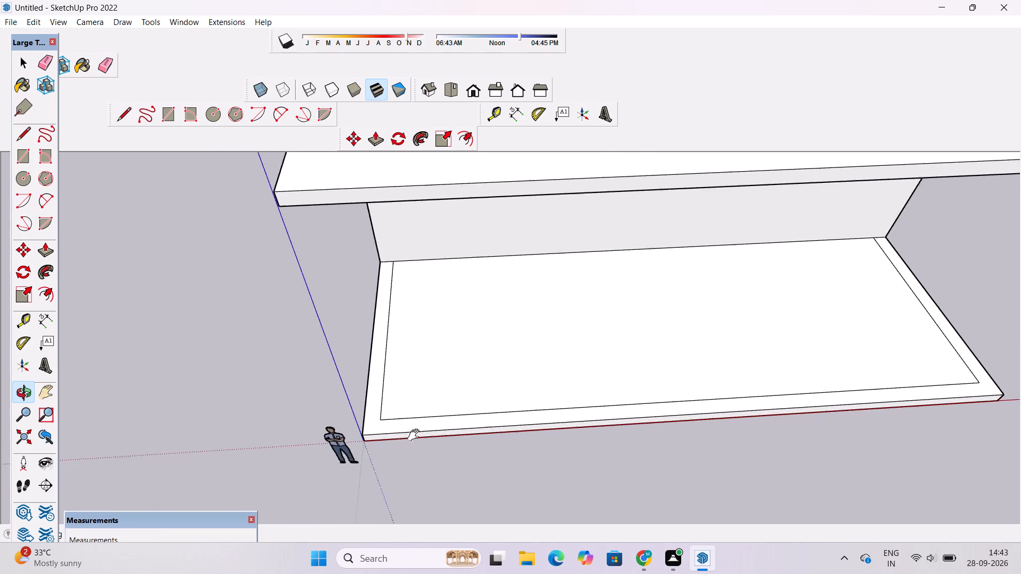
{"action": "left_click_drag", "start_coordinate": [416, 435], "coordinate": [423, 426]}
{"action": "scroll", "coordinate": [388, 395], "scroll_direction": "up", "scroll_amount": 8}
{"action": "left_click_drag", "start_coordinate": [416, 381], "coordinate": [386, 376], "text": "shift"}
{"action": "scroll", "coordinate": [386, 376], "scroll_direction": "down", "scroll_amount": 5, "text": "shift"}
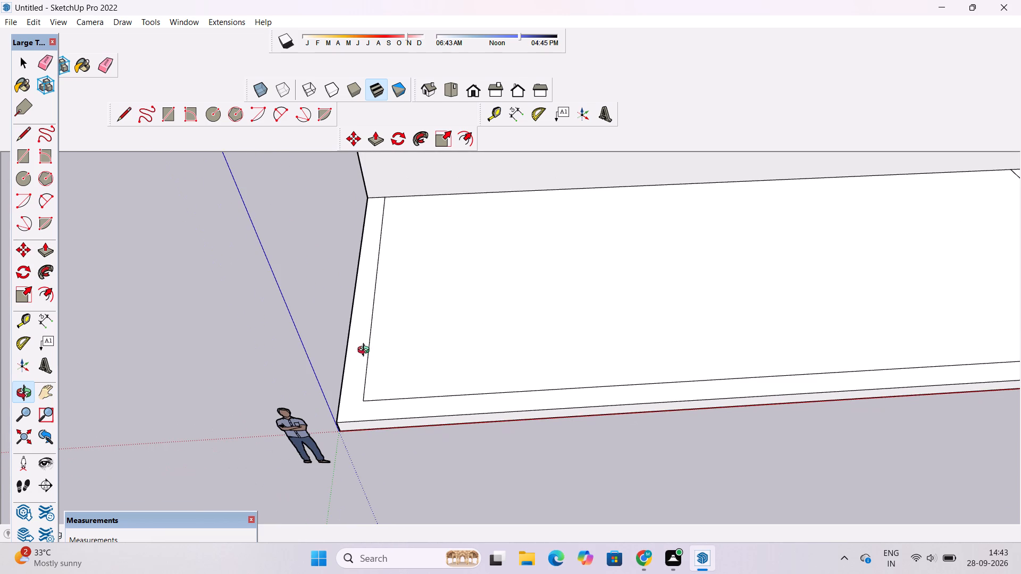
{"action": "scroll", "coordinate": [374, 335], "scroll_direction": "down", "scroll_amount": 4}
{"action": "left_click_drag", "start_coordinate": [370, 338], "coordinate": [375, 379]}
{"action": "scroll", "coordinate": [374, 366], "scroll_direction": "up", "scroll_amount": 2}
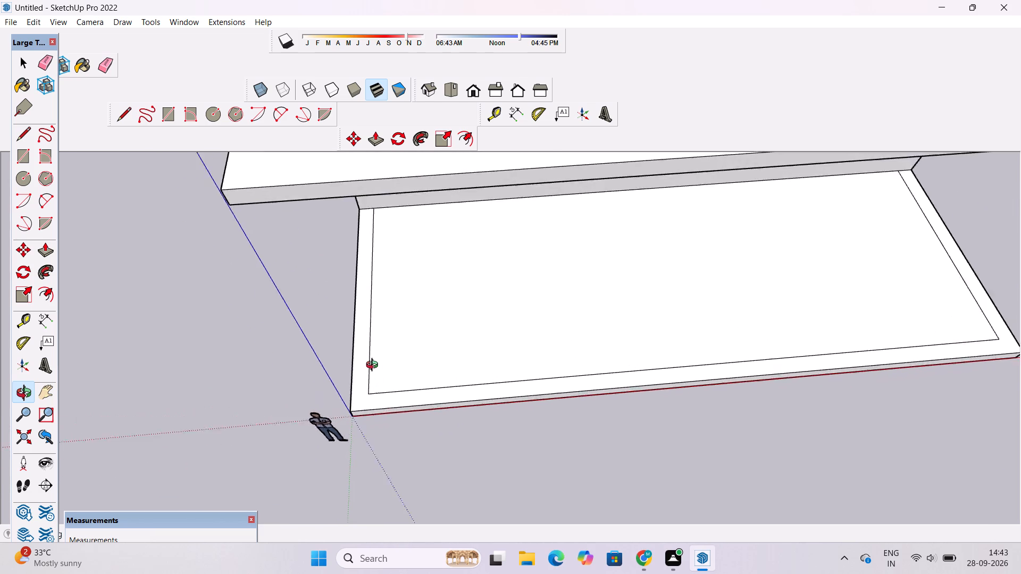
{"action": "scroll", "coordinate": [374, 366], "scroll_direction": "up", "scroll_amount": 2}
{"action": "left_click_drag", "start_coordinate": [373, 363], "coordinate": [370, 343]}
{"action": "left_click_drag", "start_coordinate": [370, 342], "coordinate": [311, 341], "text": "shift"}
{"action": "scroll", "coordinate": [311, 341], "scroll_direction": "up", "scroll_amount": 3}
{"action": "left_click", "coordinate": [311, 340]}
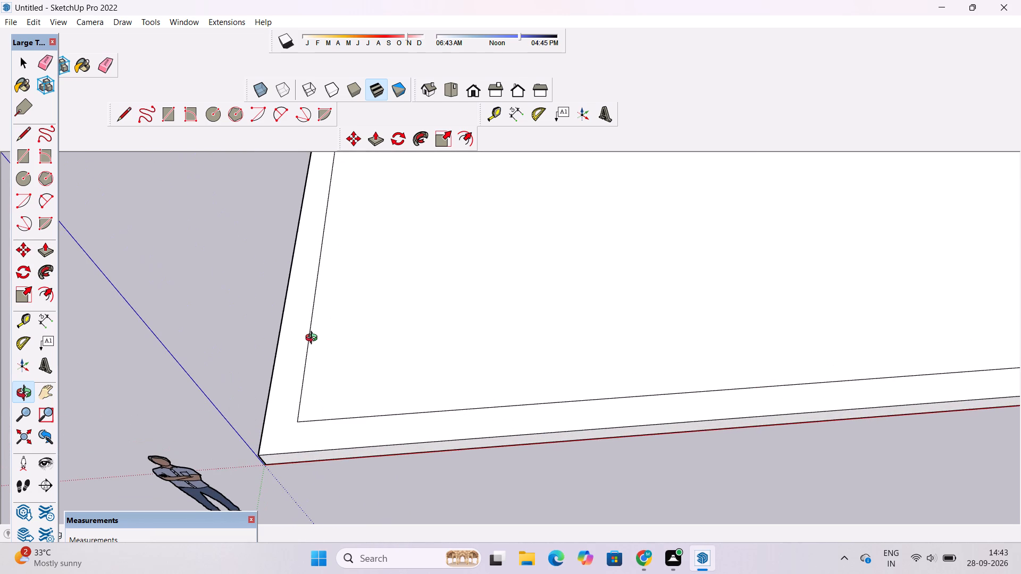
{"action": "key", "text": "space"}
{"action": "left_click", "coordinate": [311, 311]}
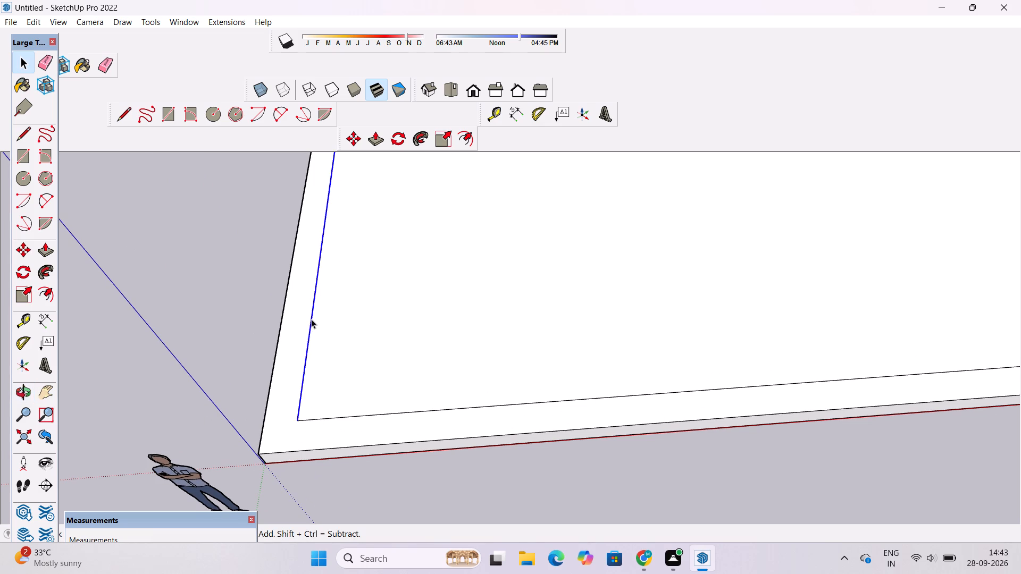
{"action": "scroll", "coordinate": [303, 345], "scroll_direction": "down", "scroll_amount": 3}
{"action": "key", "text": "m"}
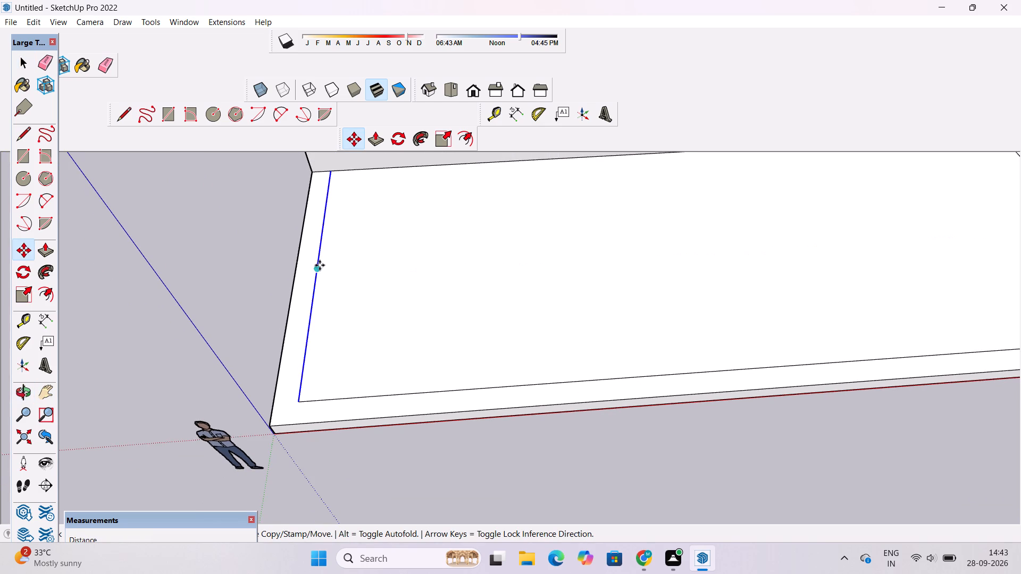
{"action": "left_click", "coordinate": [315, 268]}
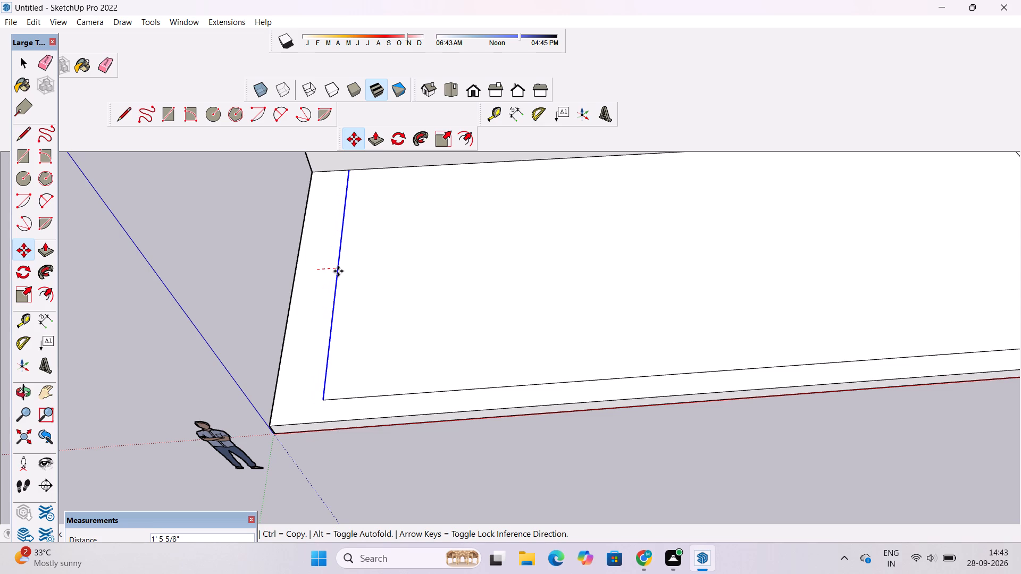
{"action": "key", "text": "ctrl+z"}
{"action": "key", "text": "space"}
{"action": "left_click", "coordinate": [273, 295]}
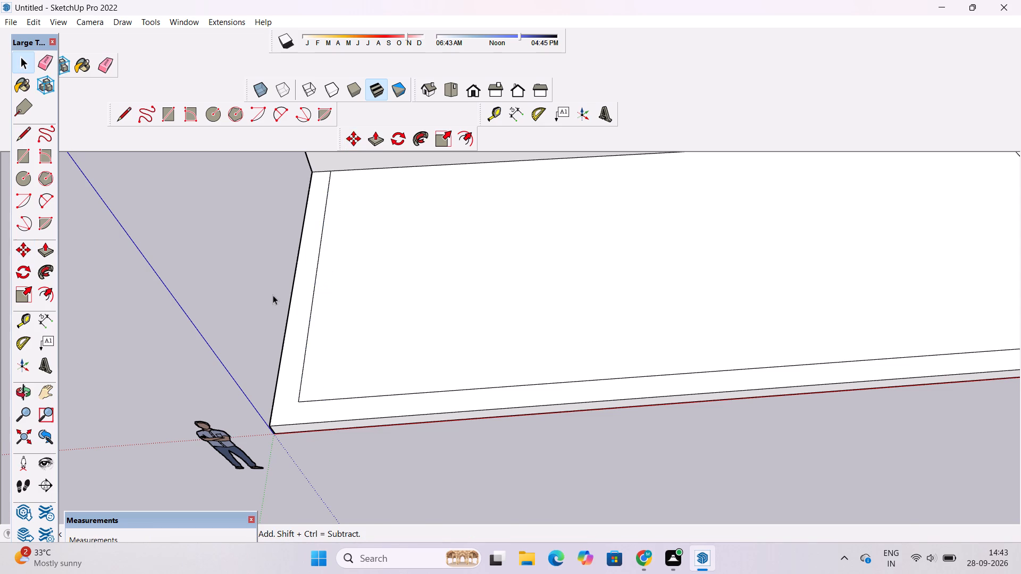
Examine the front section's border corner at the origin and its position relative to the roof overhang.
{"action": "scroll", "coordinate": [273, 295], "scroll_direction": "down", "scroll_amount": 7}
{"action": "scroll", "coordinate": [284, 353], "scroll_direction": "up", "scroll_amount": 6}
{"action": "scroll", "coordinate": [284, 353], "scroll_direction": "down", "scroll_amount": 5}
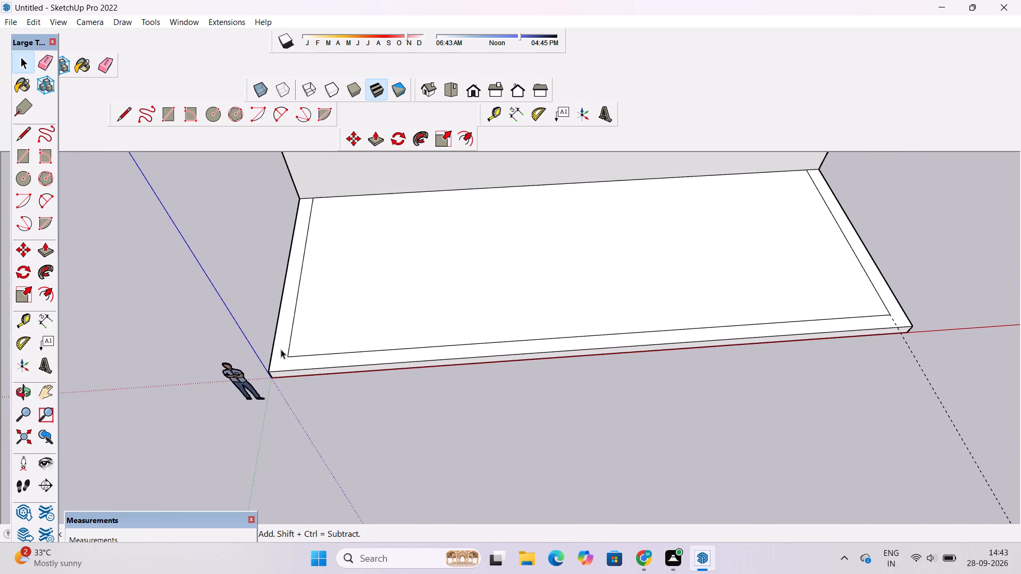
{"action": "scroll", "coordinate": [280, 347], "scroll_direction": "up", "scroll_amount": 5}
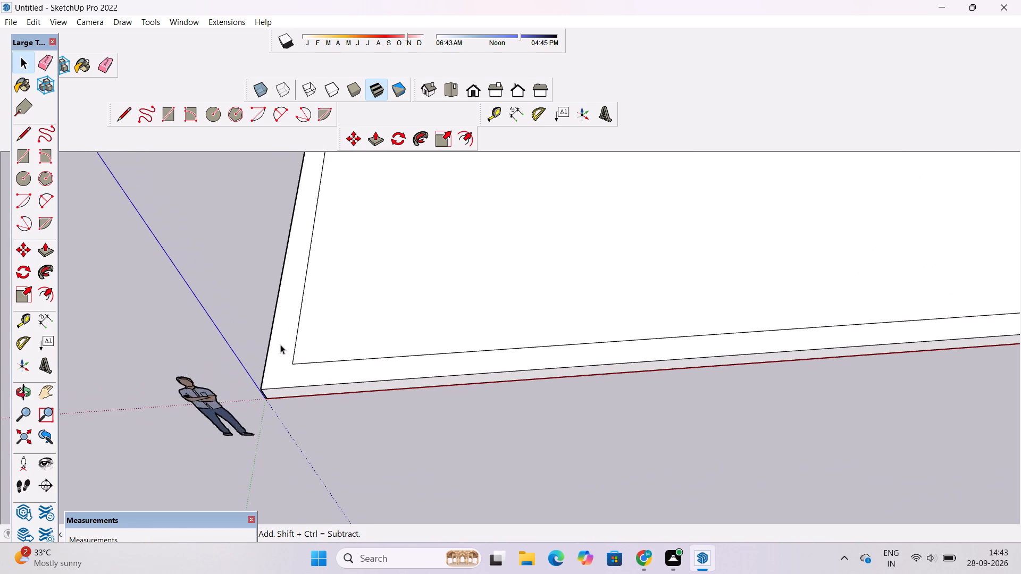
{"action": "scroll", "coordinate": [280, 344], "scroll_direction": "down", "scroll_amount": 5}
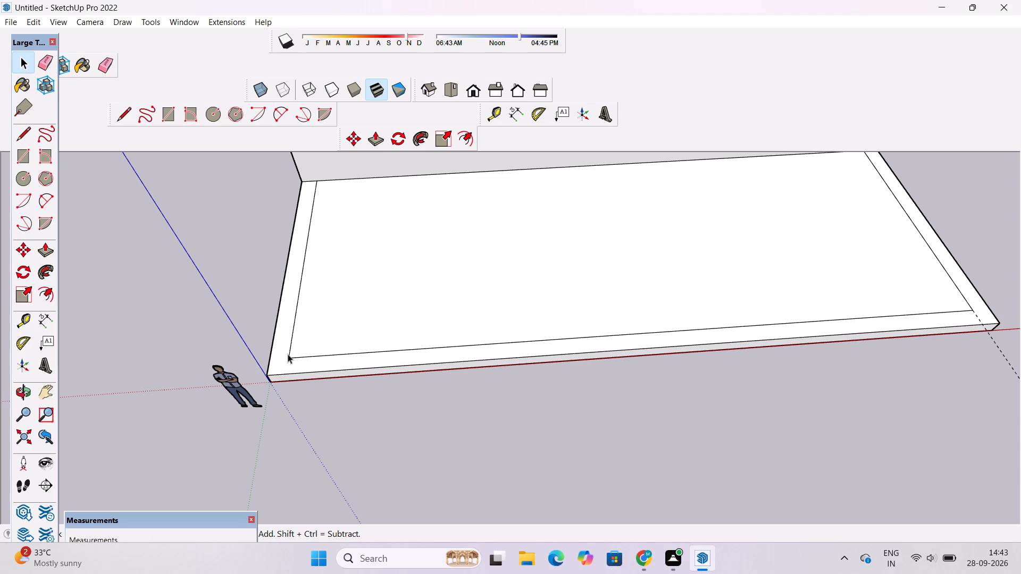
{"action": "key", "text": "space"}
{"action": "scroll", "coordinate": [288, 358], "scroll_direction": "down", "scroll_amount": 13}
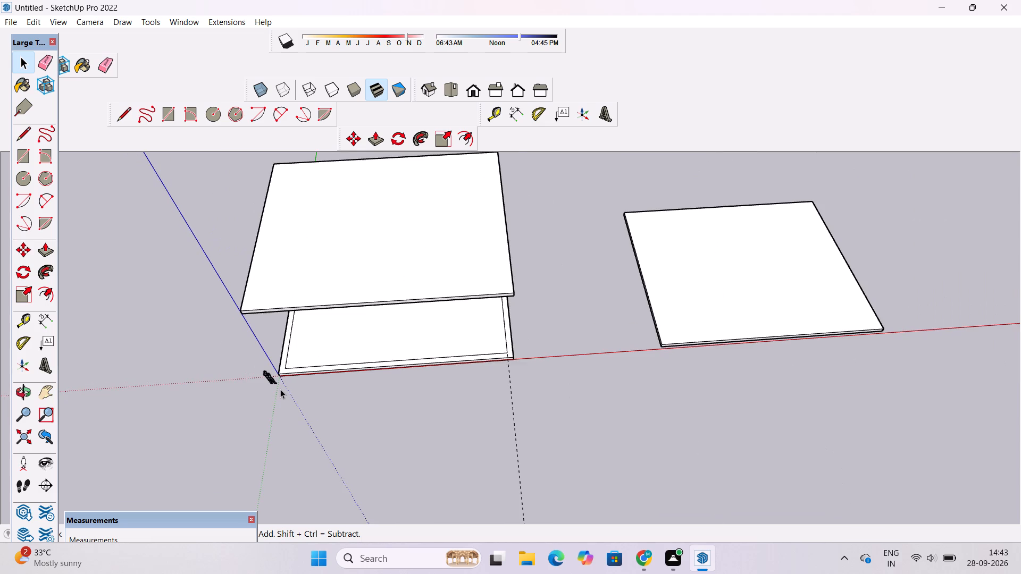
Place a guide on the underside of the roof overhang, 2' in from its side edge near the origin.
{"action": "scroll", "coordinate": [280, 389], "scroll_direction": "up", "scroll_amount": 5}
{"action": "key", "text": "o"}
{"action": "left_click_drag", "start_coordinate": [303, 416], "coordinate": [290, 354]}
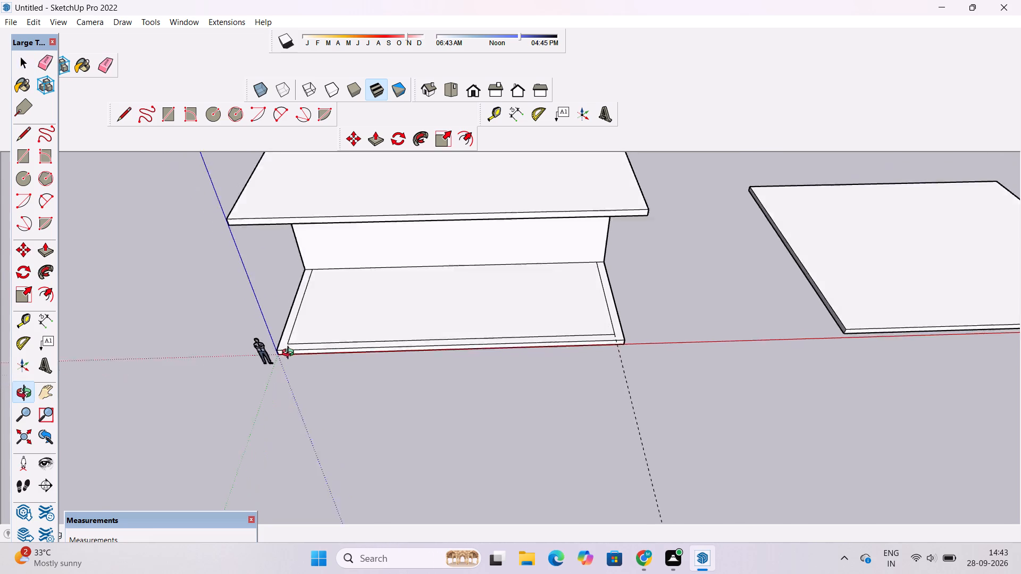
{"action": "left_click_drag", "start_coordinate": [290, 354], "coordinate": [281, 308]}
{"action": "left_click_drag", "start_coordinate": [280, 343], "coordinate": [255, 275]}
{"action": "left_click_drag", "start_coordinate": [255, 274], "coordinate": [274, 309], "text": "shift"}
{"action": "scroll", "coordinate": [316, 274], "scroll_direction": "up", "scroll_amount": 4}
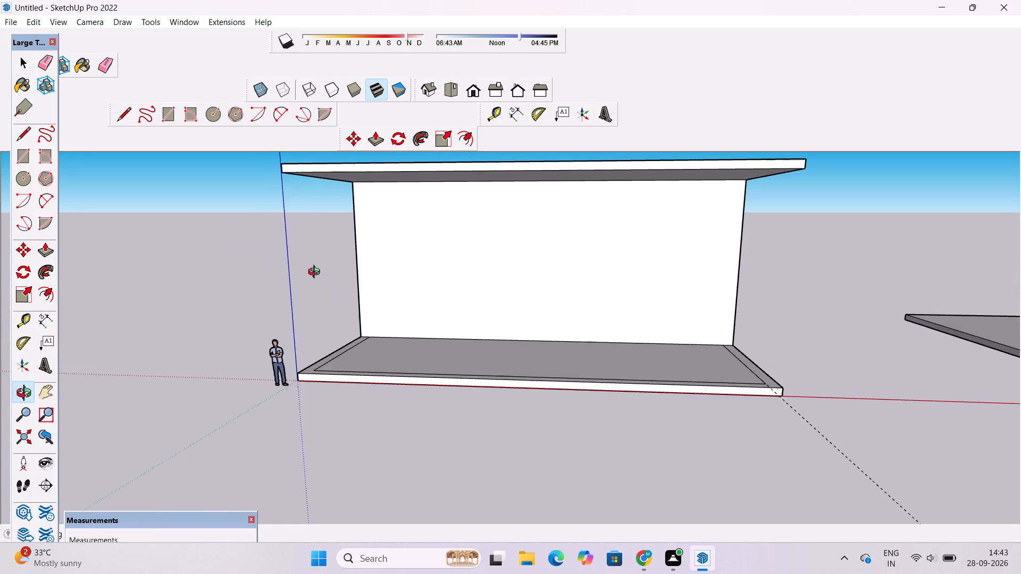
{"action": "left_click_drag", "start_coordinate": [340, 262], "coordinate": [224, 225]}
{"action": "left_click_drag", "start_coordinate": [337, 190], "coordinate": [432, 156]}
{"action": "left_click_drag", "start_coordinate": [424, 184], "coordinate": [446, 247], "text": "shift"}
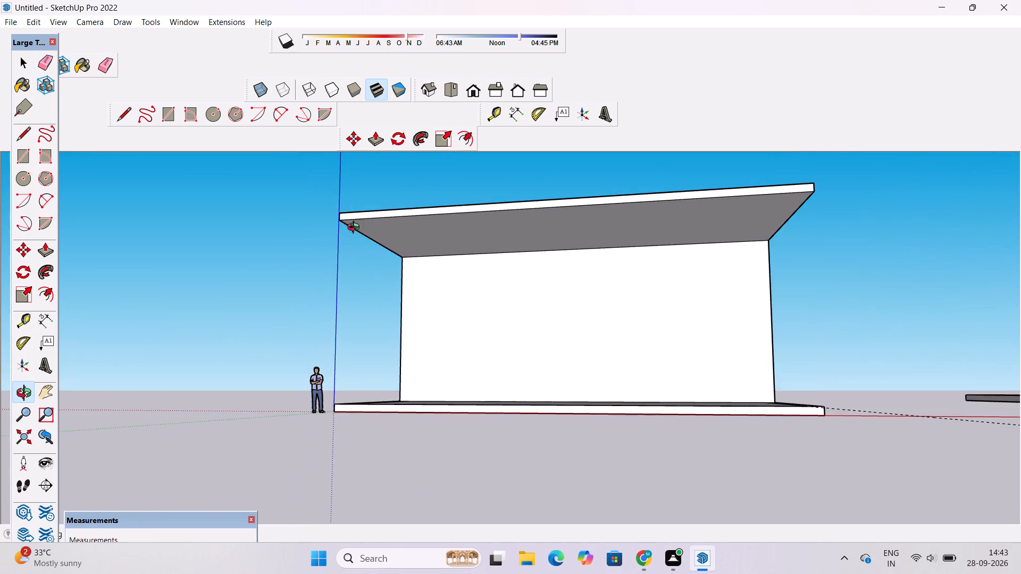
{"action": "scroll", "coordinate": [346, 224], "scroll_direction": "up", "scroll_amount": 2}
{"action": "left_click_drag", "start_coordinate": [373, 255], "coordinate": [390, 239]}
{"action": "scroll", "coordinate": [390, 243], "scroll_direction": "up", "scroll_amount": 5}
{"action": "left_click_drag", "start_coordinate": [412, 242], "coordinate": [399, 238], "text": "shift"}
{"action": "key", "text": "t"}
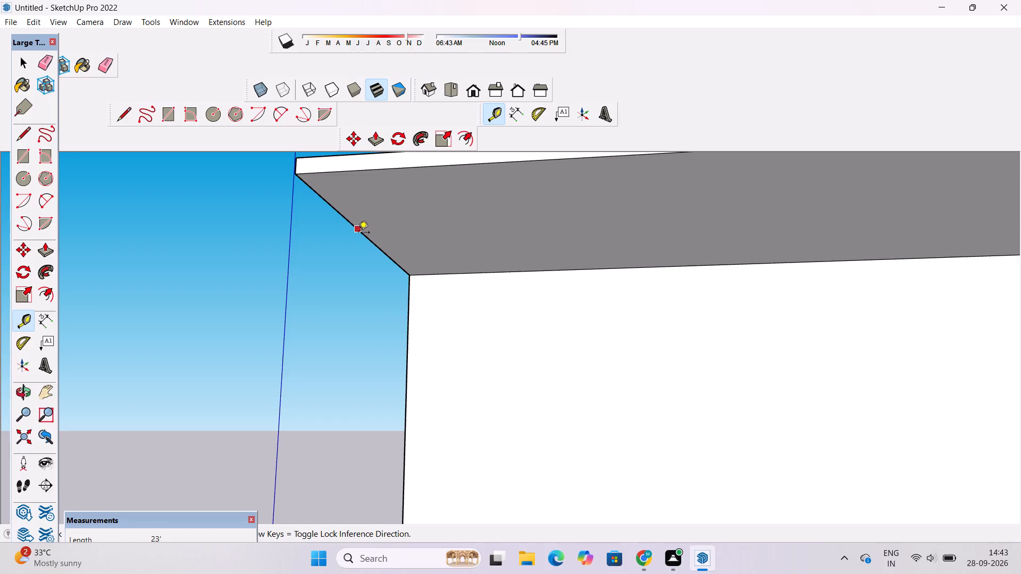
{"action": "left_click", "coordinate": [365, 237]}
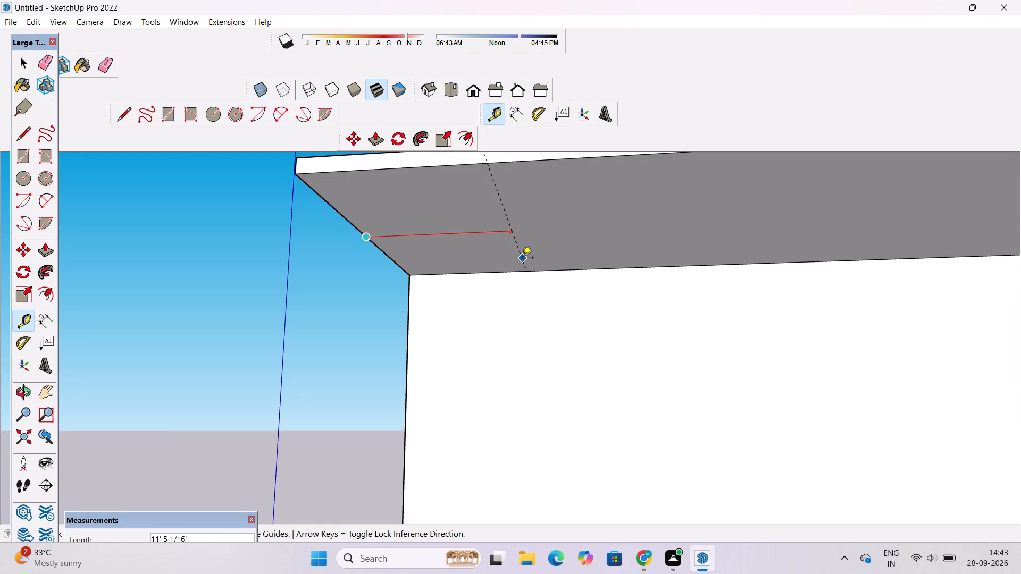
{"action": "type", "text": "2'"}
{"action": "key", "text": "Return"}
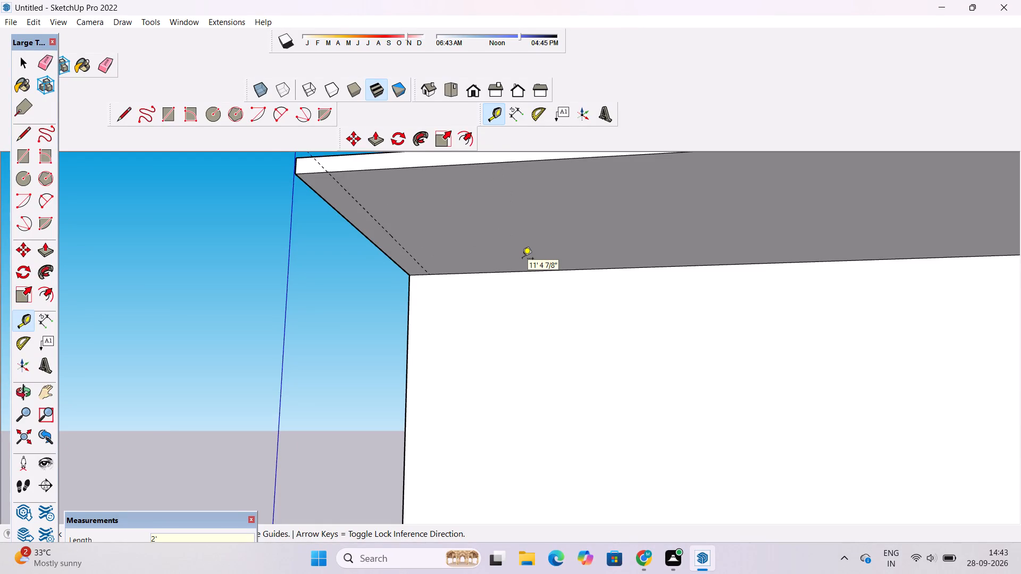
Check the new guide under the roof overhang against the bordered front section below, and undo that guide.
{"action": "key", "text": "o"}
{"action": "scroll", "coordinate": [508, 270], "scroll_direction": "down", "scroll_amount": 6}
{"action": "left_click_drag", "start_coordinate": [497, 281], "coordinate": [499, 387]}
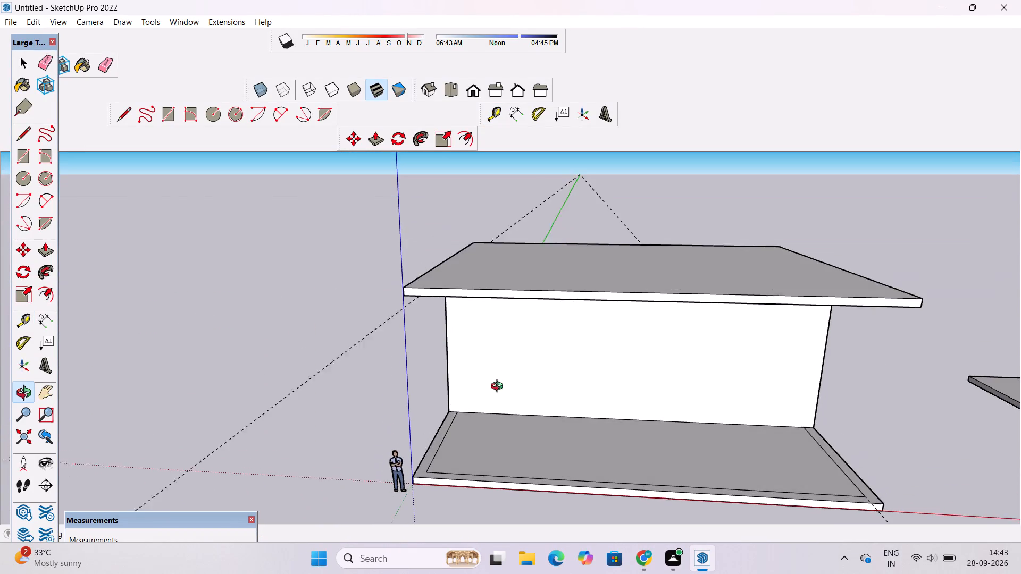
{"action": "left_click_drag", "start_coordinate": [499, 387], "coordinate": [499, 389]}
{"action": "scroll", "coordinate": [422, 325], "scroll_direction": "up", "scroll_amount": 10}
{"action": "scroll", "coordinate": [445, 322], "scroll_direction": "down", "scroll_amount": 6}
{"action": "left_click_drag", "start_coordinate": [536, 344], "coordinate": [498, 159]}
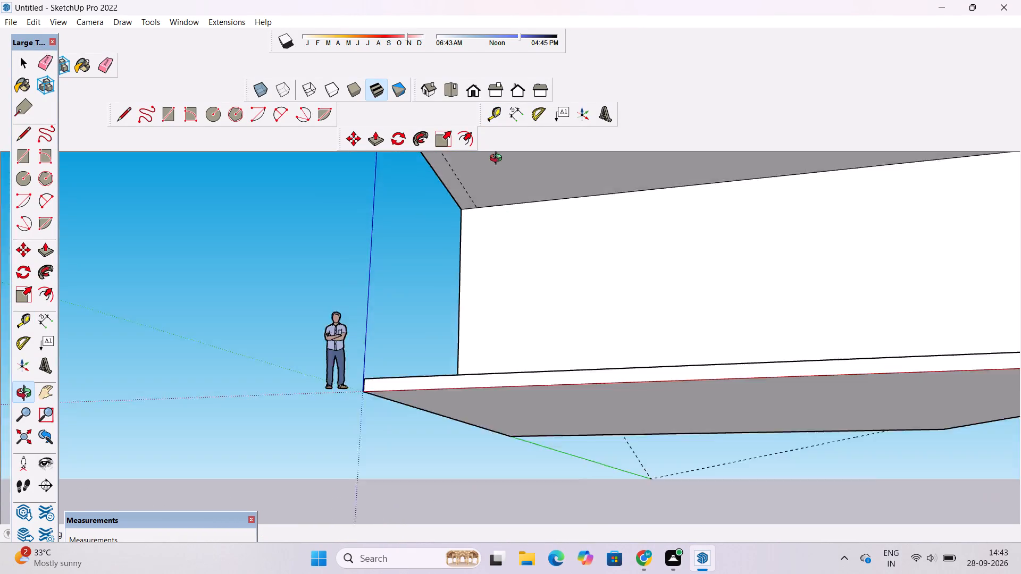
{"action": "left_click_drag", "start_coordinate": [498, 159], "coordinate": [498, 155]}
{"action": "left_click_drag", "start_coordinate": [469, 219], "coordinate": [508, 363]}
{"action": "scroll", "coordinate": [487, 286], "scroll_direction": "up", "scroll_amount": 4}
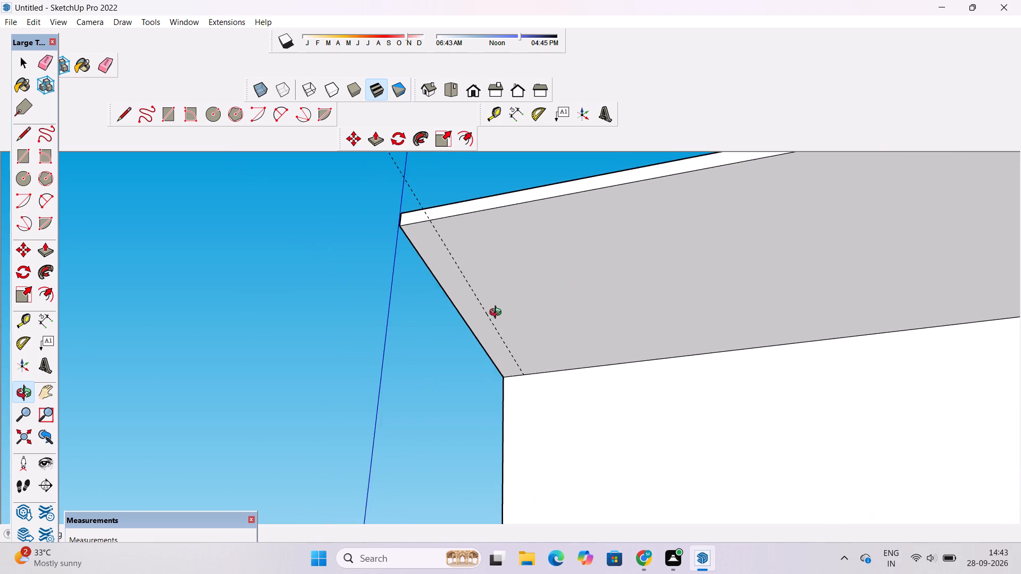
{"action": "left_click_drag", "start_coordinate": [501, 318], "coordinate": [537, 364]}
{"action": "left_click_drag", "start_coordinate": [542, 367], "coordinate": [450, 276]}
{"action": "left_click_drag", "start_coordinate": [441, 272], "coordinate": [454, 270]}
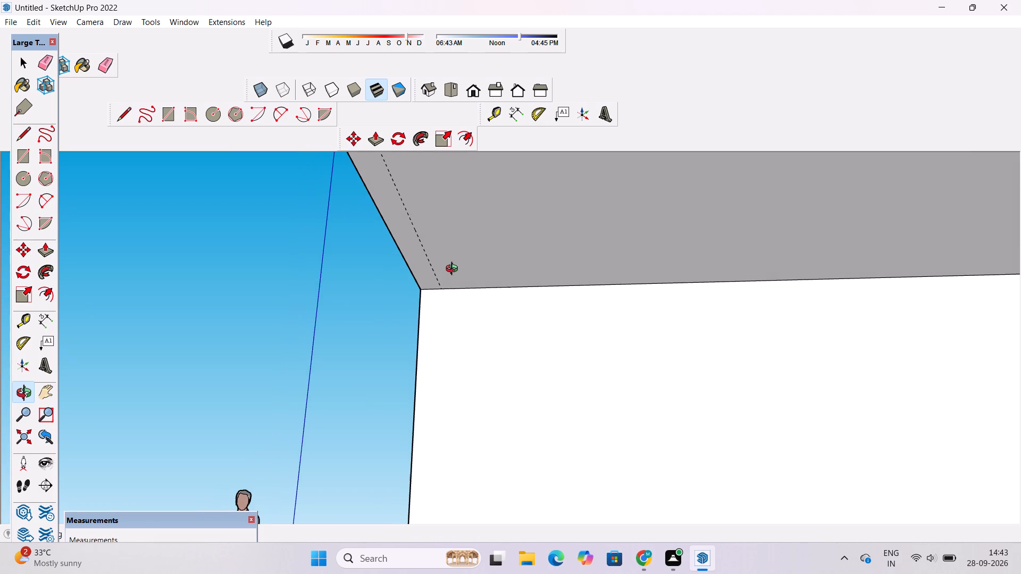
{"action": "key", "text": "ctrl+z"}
Place a guide on the underside of the roof overhang, 2.5' in from its side edge near the origin.
{"action": "key", "text": "t"}
{"action": "scroll", "coordinate": [400, 271], "scroll_direction": "down", "scroll_amount": 4}
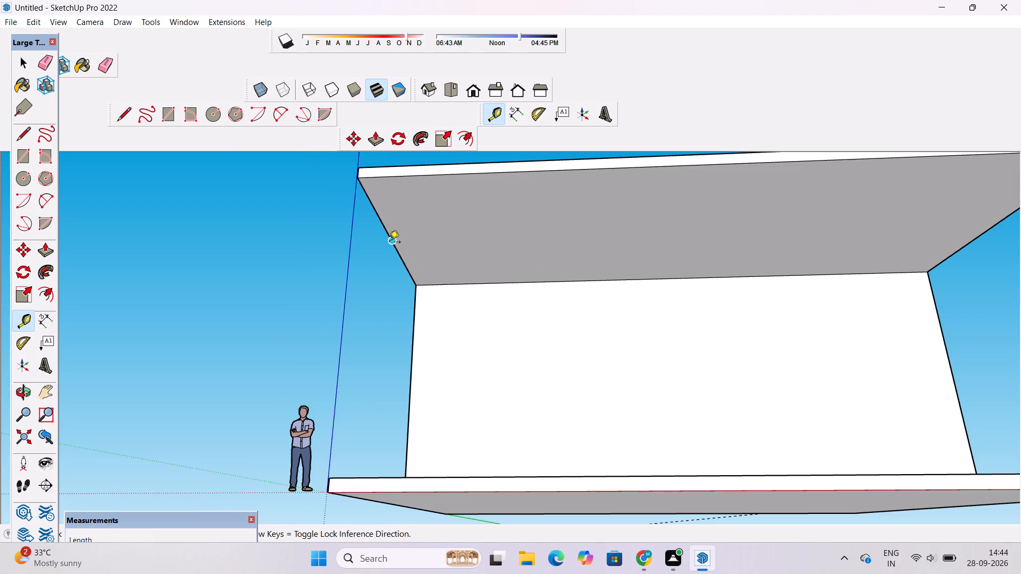
{"action": "left_click", "coordinate": [389, 243]}
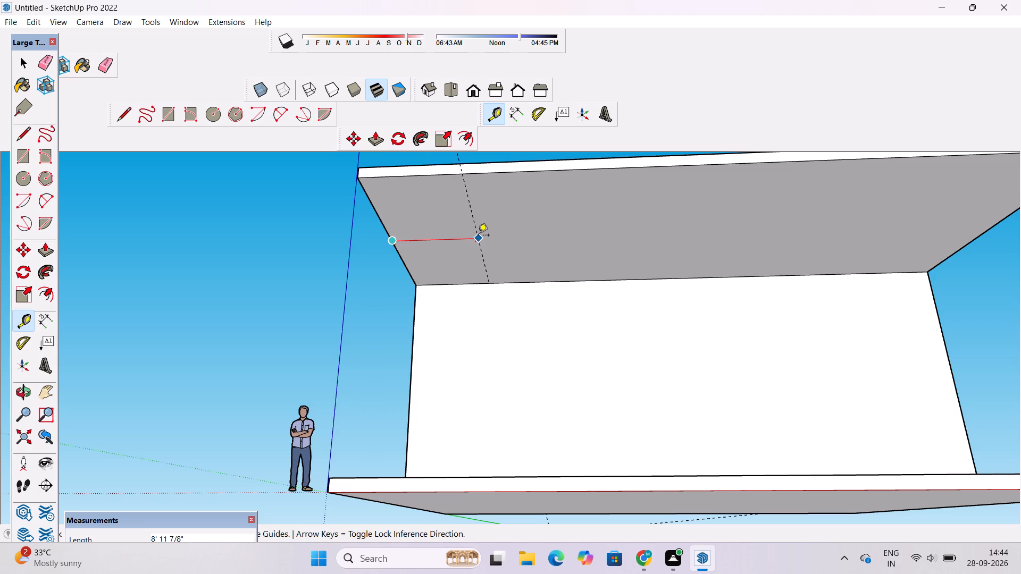
{"action": "type", "text": "2.5'"}
{"action": "key", "text": "Return"}
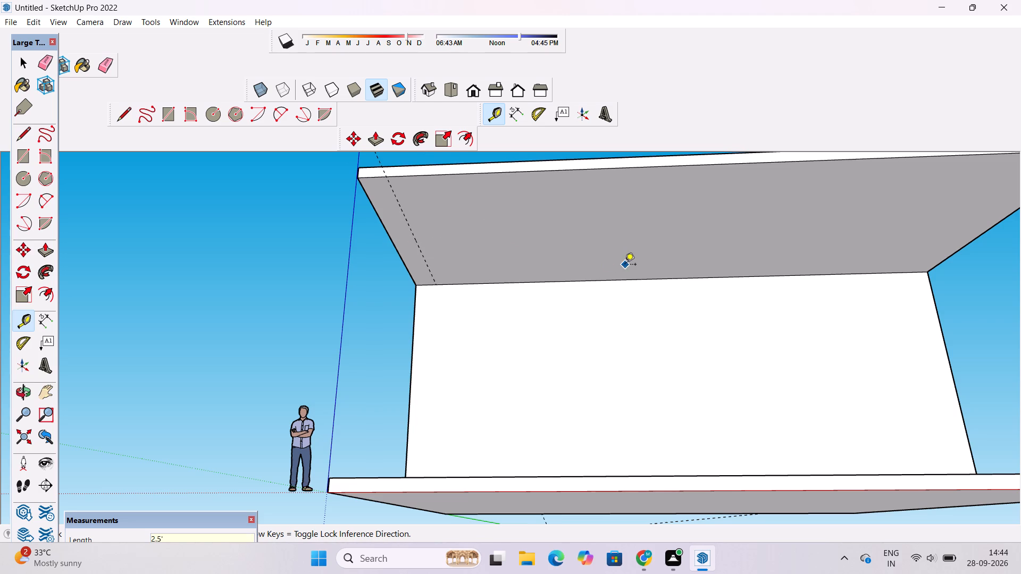
Examine the guide under the roof overhang against the bordered front section below from several angles.
{"action": "scroll", "coordinate": [684, 287], "scroll_direction": "down", "scroll_amount": 4}
{"action": "key", "text": "o"}
{"action": "scroll", "coordinate": [684, 314], "scroll_direction": "up", "scroll_amount": 3}
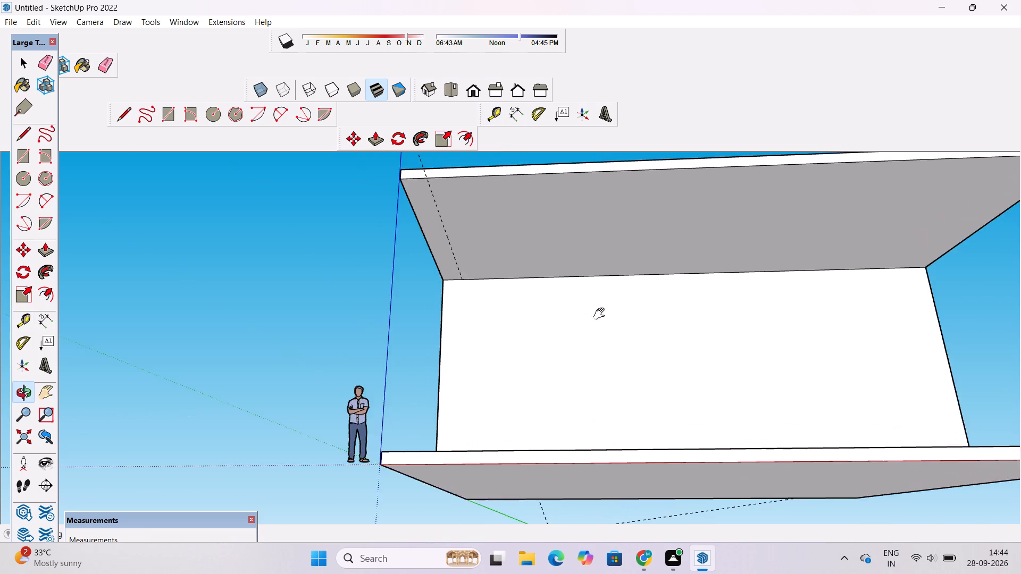
{"action": "left_click_drag", "start_coordinate": [589, 314], "coordinate": [647, 306], "text": "shift"}
{"action": "left_click_drag", "start_coordinate": [652, 305], "coordinate": [653, 333]}
{"action": "left_click_drag", "start_coordinate": [652, 334], "coordinate": [664, 330], "text": "shift"}
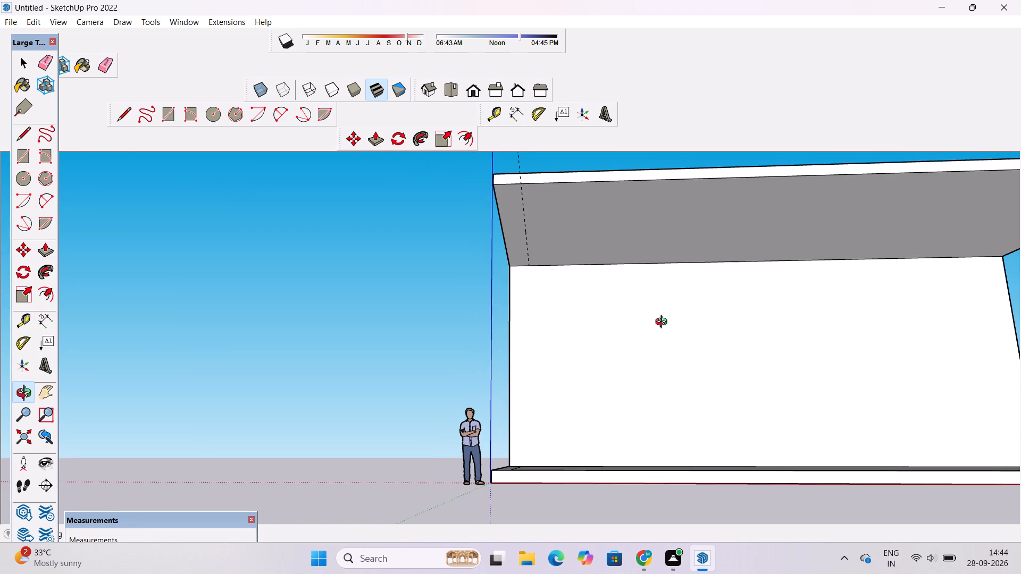
{"action": "left_click_drag", "start_coordinate": [660, 340], "coordinate": [662, 325]}
{"action": "left_click_drag", "start_coordinate": [664, 327], "coordinate": [629, 331]}
{"action": "scroll", "coordinate": [625, 332], "scroll_direction": "up", "scroll_amount": 1}
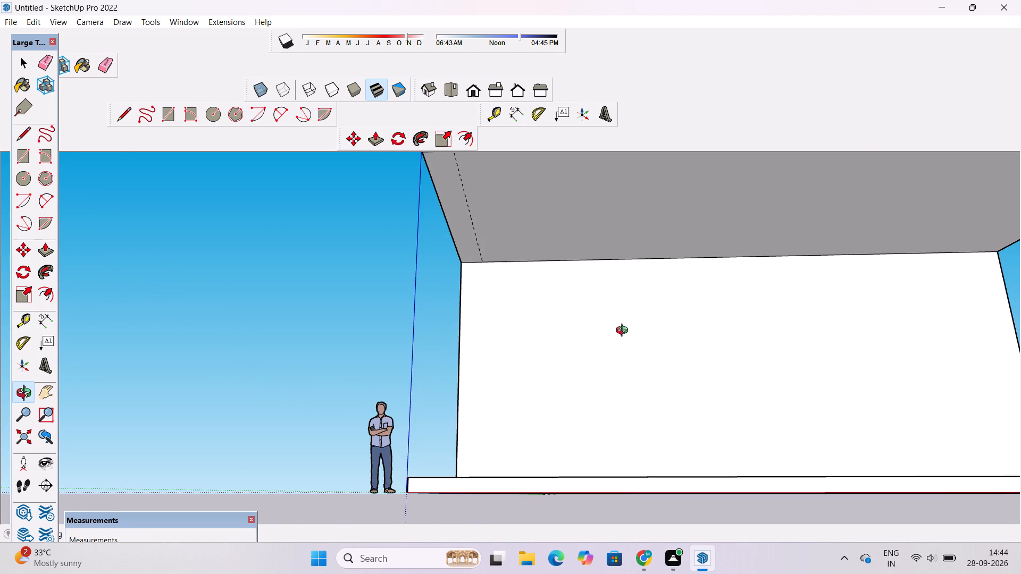
{"action": "scroll", "coordinate": [622, 334], "scroll_direction": "down", "scroll_amount": 1}
{"action": "left_click_drag", "start_coordinate": [639, 324], "coordinate": [552, 310], "text": "shift"}
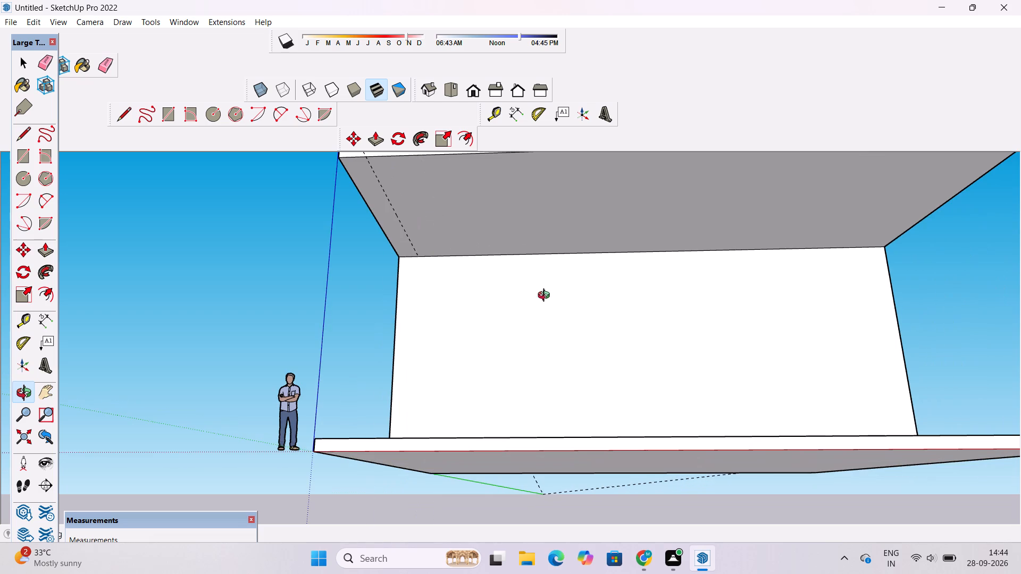
{"action": "left_click_drag", "start_coordinate": [408, 319], "coordinate": [416, 412]}
{"action": "left_click_drag", "start_coordinate": [416, 412], "coordinate": [422, 378]}
{"action": "left_click_drag", "start_coordinate": [422, 378], "coordinate": [473, 382], "text": "shift"}
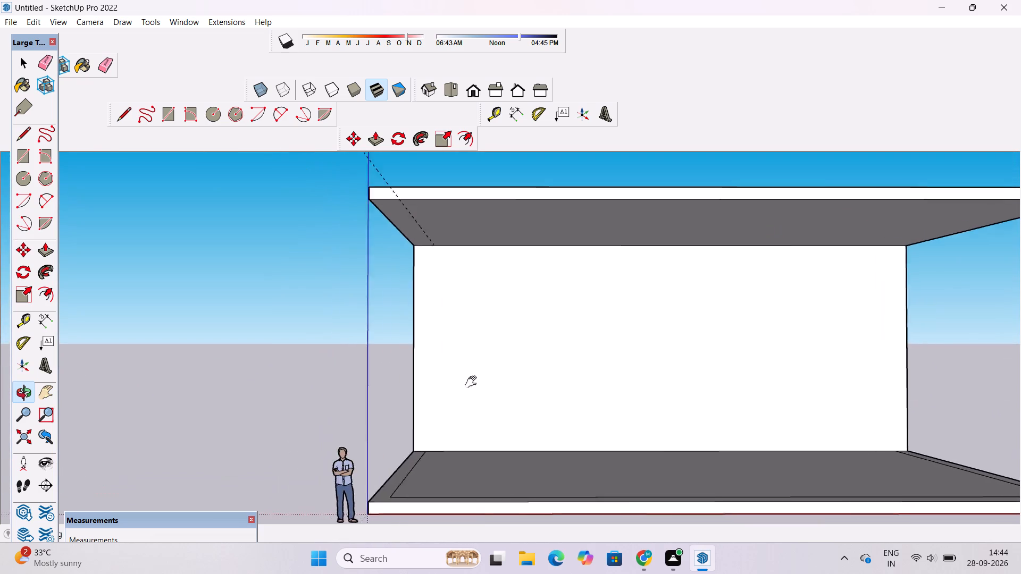
{"action": "left_click_drag", "start_coordinate": [473, 382], "coordinate": [506, 398], "text": "shift"}
{"action": "left_click_drag", "start_coordinate": [507, 398], "coordinate": [508, 324]}
{"action": "scroll", "coordinate": [509, 316], "scroll_direction": "up", "scroll_amount": 3}
{"action": "scroll", "coordinate": [493, 326], "scroll_direction": "down", "scroll_amount": 5, "text": "shift"}
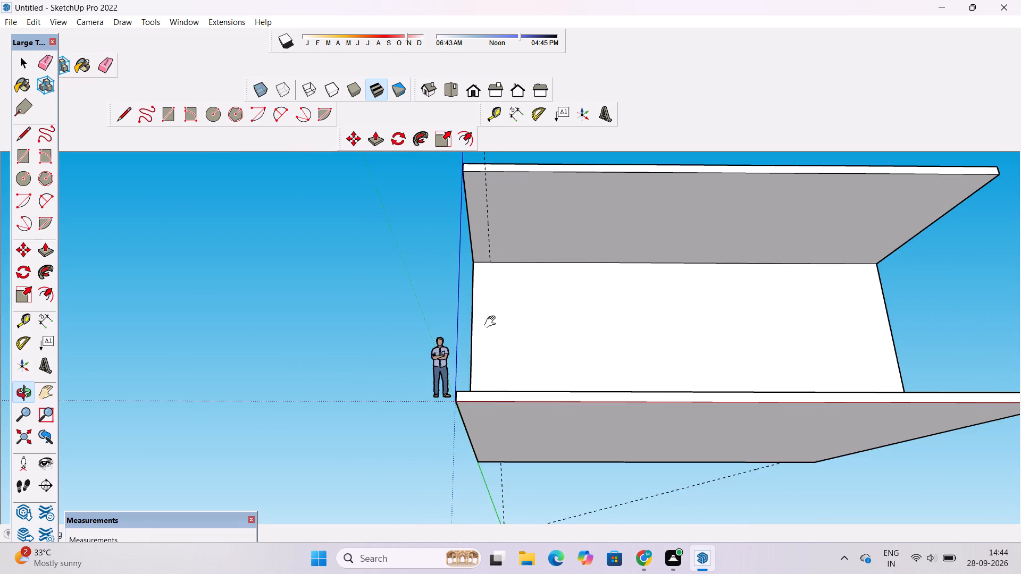
Draw a 23' line along the guide on the roof overhang's underside, from the rear block's wall to the overhang's front edge.
{"action": "left_click_drag", "start_coordinate": [516, 291], "coordinate": [382, 358], "text": "shift"}
{"action": "scroll", "coordinate": [364, 326], "scroll_direction": "down", "scroll_amount": 4, "text": "shift"}
{"action": "scroll", "coordinate": [335, 323], "scroll_direction": "up", "scroll_amount": 4}
{"action": "left_click_drag", "start_coordinate": [333, 328], "coordinate": [347, 310]}
{"action": "left_click_drag", "start_coordinate": [348, 310], "coordinate": [367, 336], "text": "shift"}
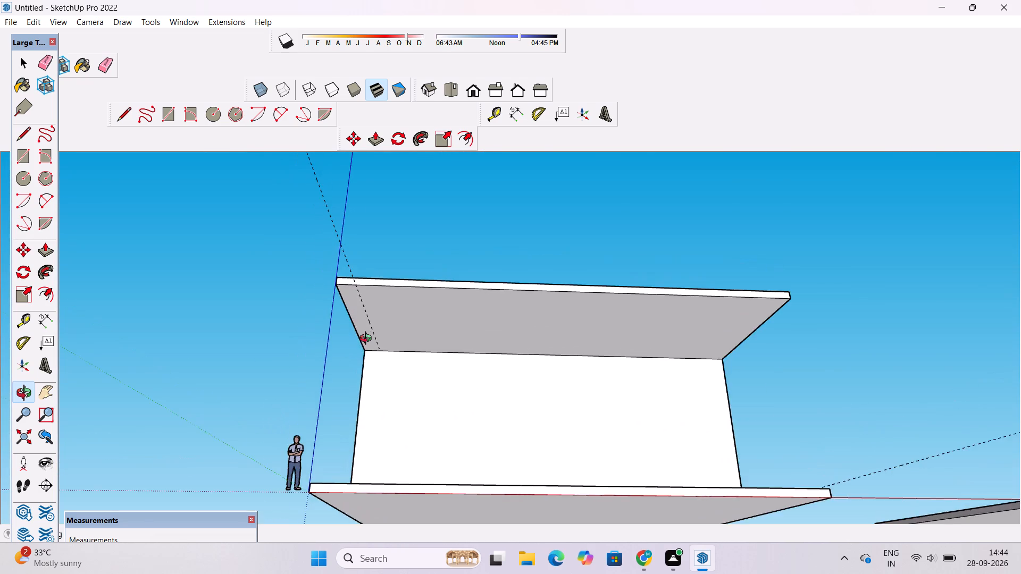
{"action": "scroll", "coordinate": [368, 340], "scroll_direction": "up", "scroll_amount": 6}
{"action": "key", "text": "l"}
{"action": "scroll", "coordinate": [368, 340], "scroll_direction": "up", "scroll_amount": 5}
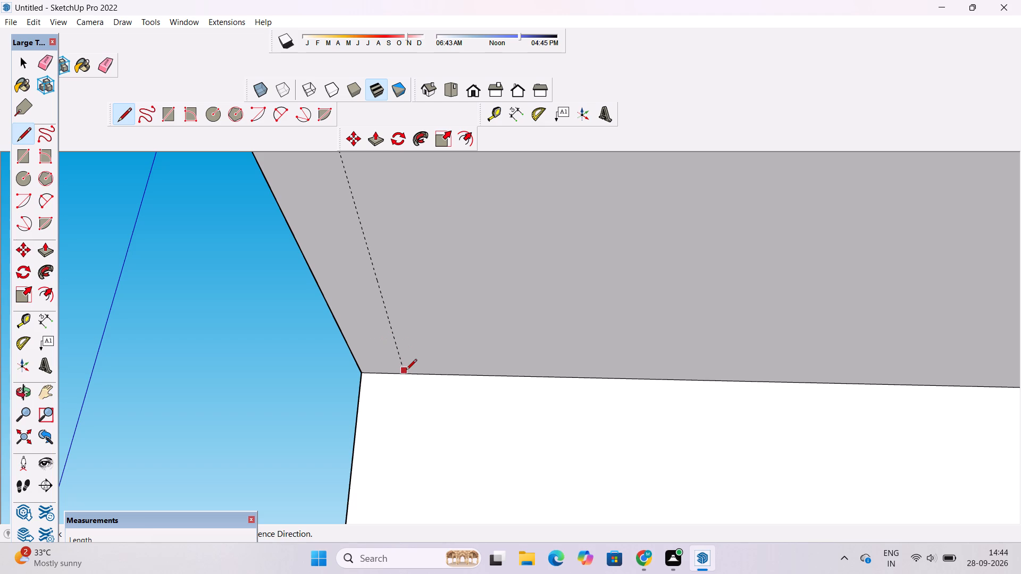
{"action": "left_click", "coordinate": [404, 376]}
{"action": "scroll", "coordinate": [396, 353], "scroll_direction": "down", "scroll_amount": 12}
{"action": "scroll", "coordinate": [382, 303], "scroll_direction": "up", "scroll_amount": 6}
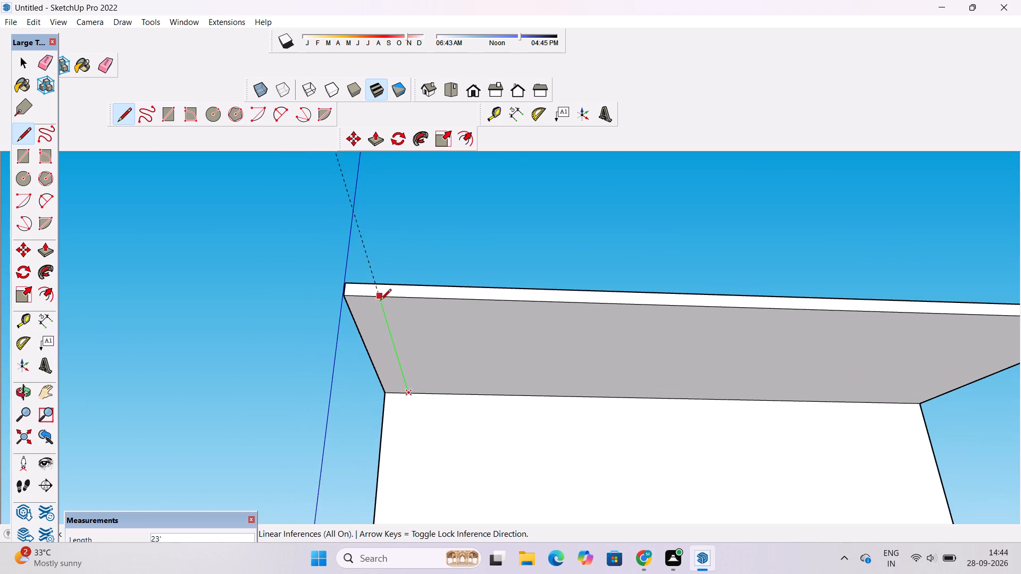
{"action": "left_click", "coordinate": [376, 297]}
{"action": "key", "text": "space"}
Erase the guide that runs along the new line under the roof overhang.
{"action": "type", "text": "e"}
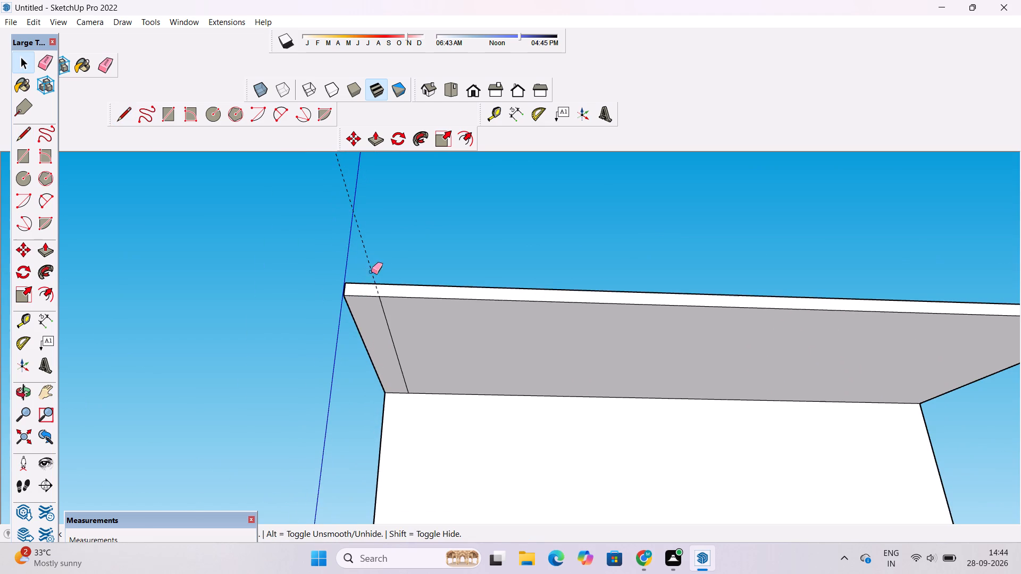
{"action": "left_click_drag", "start_coordinate": [375, 241], "coordinate": [365, 257]}
Erase the leftover guide running along the base's side edge opposite the origin.
{"action": "key", "text": "o"}
{"action": "scroll", "coordinate": [365, 257], "scroll_direction": "down", "scroll_amount": 6}
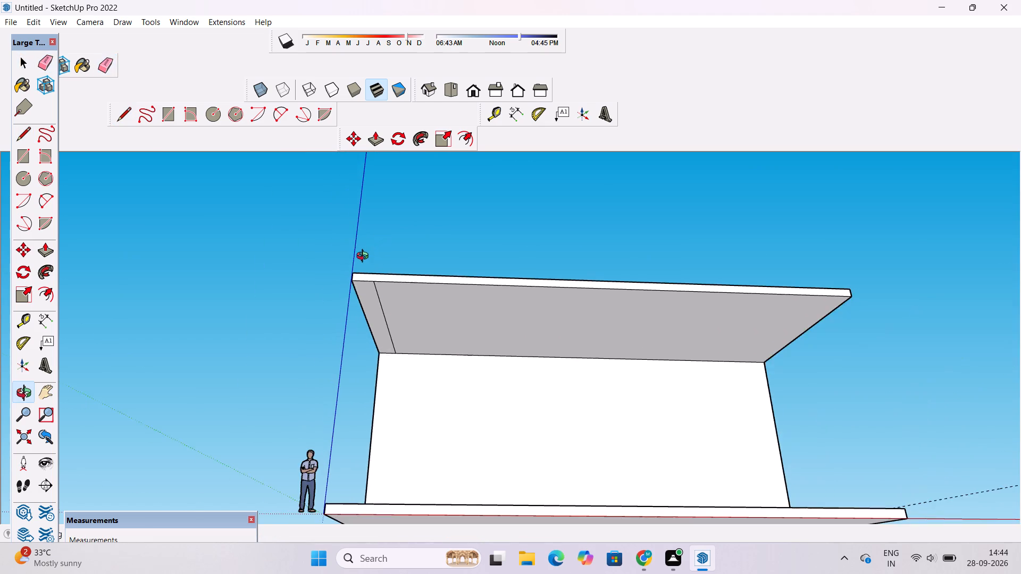
{"action": "left_click_drag", "start_coordinate": [382, 251], "coordinate": [408, 371]}
{"action": "left_click_drag", "start_coordinate": [386, 378], "coordinate": [386, 272]}
{"action": "left_click_drag", "start_coordinate": [397, 334], "coordinate": [392, 417]}
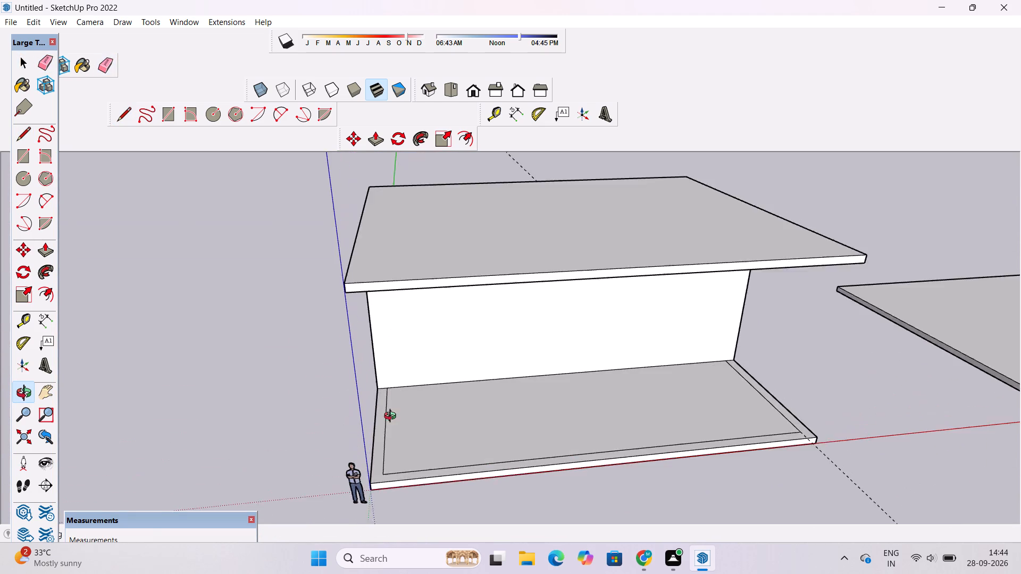
{"action": "left_click_drag", "start_coordinate": [392, 417], "coordinate": [392, 418]}
{"action": "scroll", "coordinate": [388, 387], "scroll_direction": "down", "scroll_amount": 5}
{"action": "left_click_drag", "start_coordinate": [424, 309], "coordinate": [364, 347], "text": "shift"}
{"action": "scroll", "coordinate": [447, 357], "scroll_direction": "up", "scroll_amount": 3}
{"action": "left_click_drag", "start_coordinate": [456, 347], "coordinate": [367, 364], "text": "shift"}
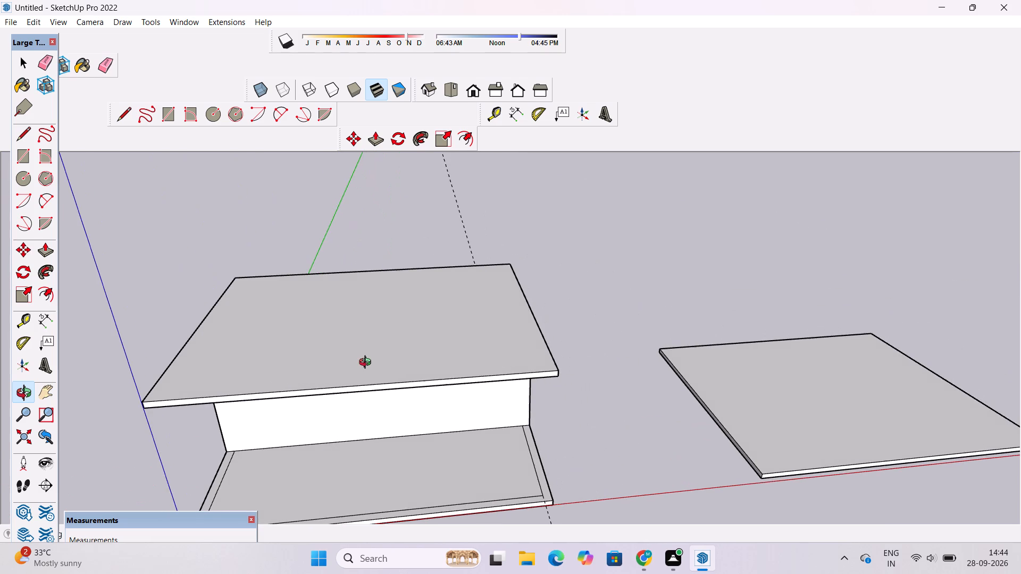
{"action": "key", "text": "e"}
{"action": "left_click_drag", "start_coordinate": [482, 202], "coordinate": [465, 226]}
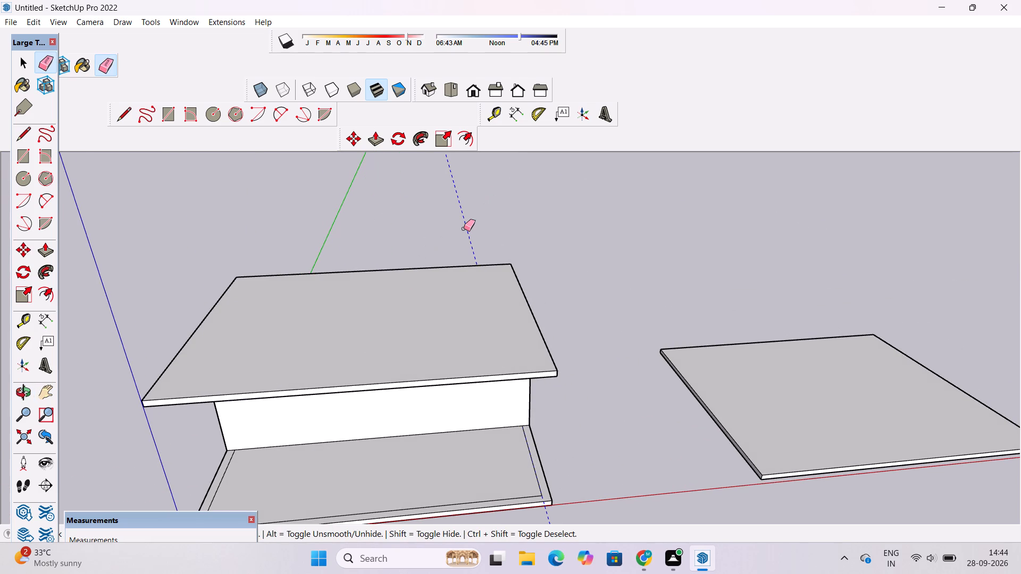
Place a guide on the front section's top face, 2.5' in from its side edge near the origin.
{"action": "key", "text": "o"}
{"action": "scroll", "coordinate": [464, 229], "scroll_direction": "down", "scroll_amount": 5}
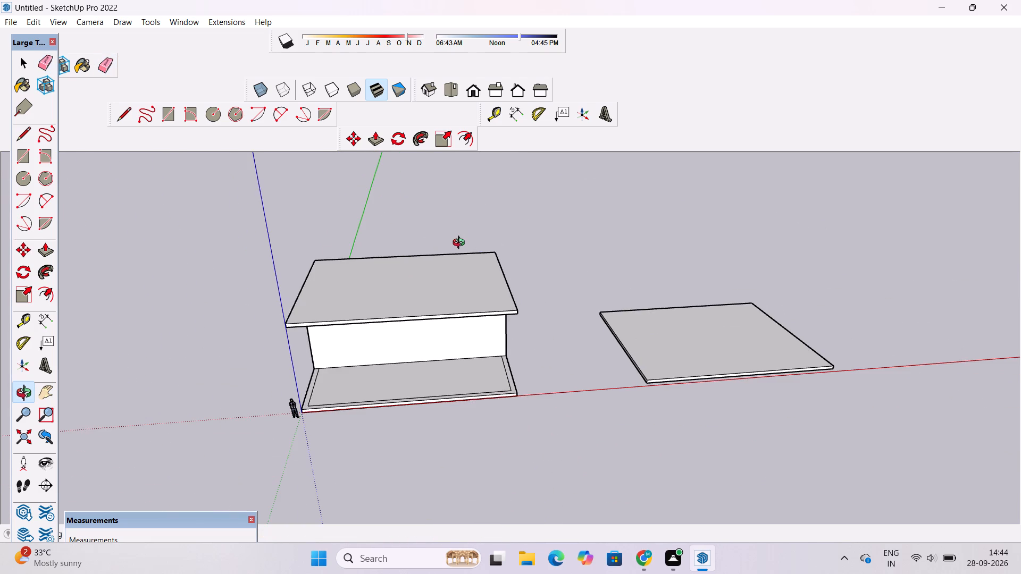
{"action": "scroll", "coordinate": [461, 253], "scroll_direction": "down", "scroll_amount": 3}
{"action": "left_click_drag", "start_coordinate": [391, 328], "coordinate": [488, 303], "text": "shift"}
{"action": "scroll", "coordinate": [422, 343], "scroll_direction": "up", "scroll_amount": 5}
{"action": "left_click_drag", "start_coordinate": [560, 319], "coordinate": [558, 372]}
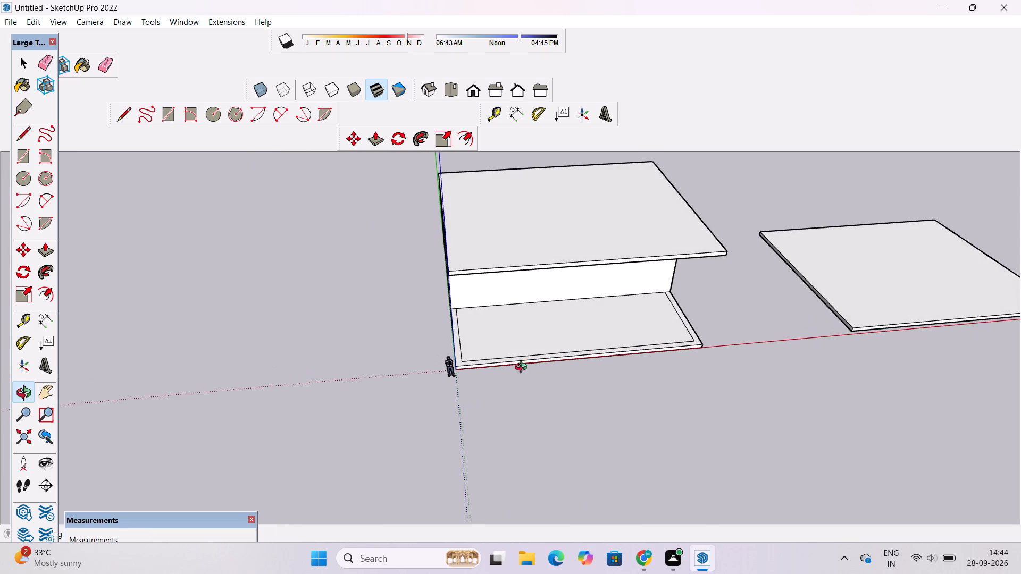
{"action": "scroll", "coordinate": [509, 348], "scroll_direction": "up", "scroll_amount": 4}
{"action": "left_click_drag", "start_coordinate": [509, 332], "coordinate": [418, 351], "text": "shift"}
{"action": "scroll", "coordinate": [344, 350], "scroll_direction": "up", "scroll_amount": 9, "text": "shift"}
{"action": "left_click_drag", "start_coordinate": [344, 348], "coordinate": [319, 341], "text": "shift"}
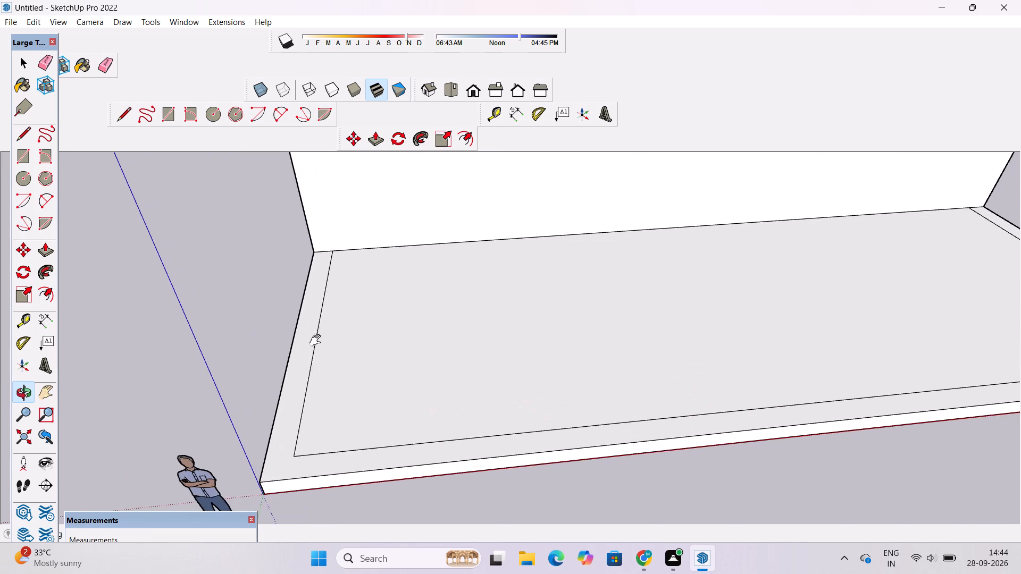
{"action": "scroll", "coordinate": [322, 341], "scroll_direction": "up", "scroll_amount": 1, "text": "shift"}
{"action": "left_click_drag", "start_coordinate": [322, 340], "coordinate": [283, 323], "text": "shift"}
{"action": "scroll", "coordinate": [276, 322], "scroll_direction": "down", "scroll_amount": 4}
{"action": "left_click_drag", "start_coordinate": [276, 337], "coordinate": [275, 370]}
{"action": "left_click_drag", "start_coordinate": [275, 370], "coordinate": [289, 333]}
{"action": "left_click_drag", "start_coordinate": [291, 335], "coordinate": [291, 337]}
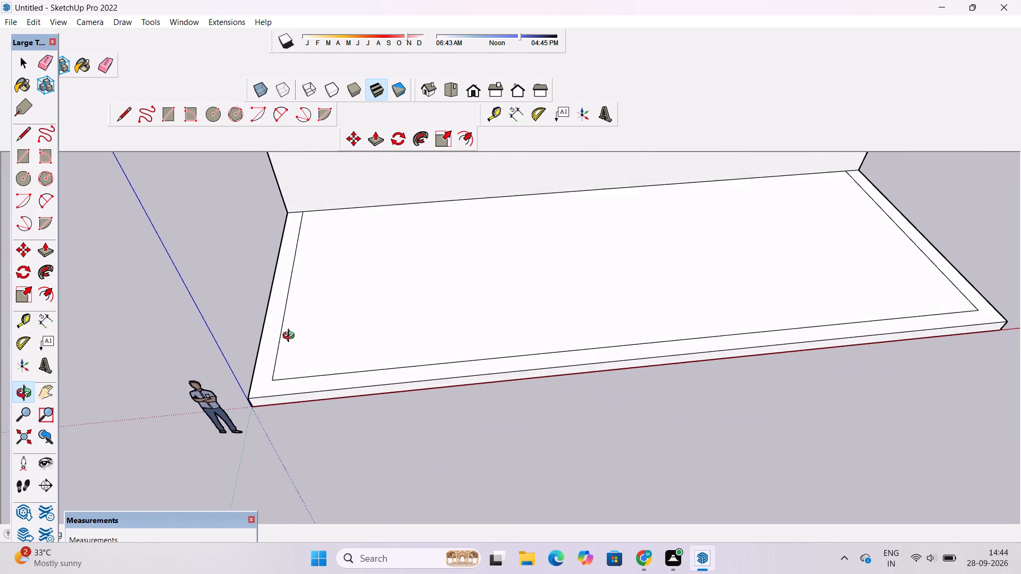
{"action": "left_click_drag", "start_coordinate": [291, 337], "coordinate": [283, 359]}
{"action": "scroll", "coordinate": [284, 352], "scroll_direction": "up", "scroll_amount": 2}
{"action": "left_click_drag", "start_coordinate": [281, 344], "coordinate": [258, 345], "text": "shift"}
{"action": "key", "text": "space"}
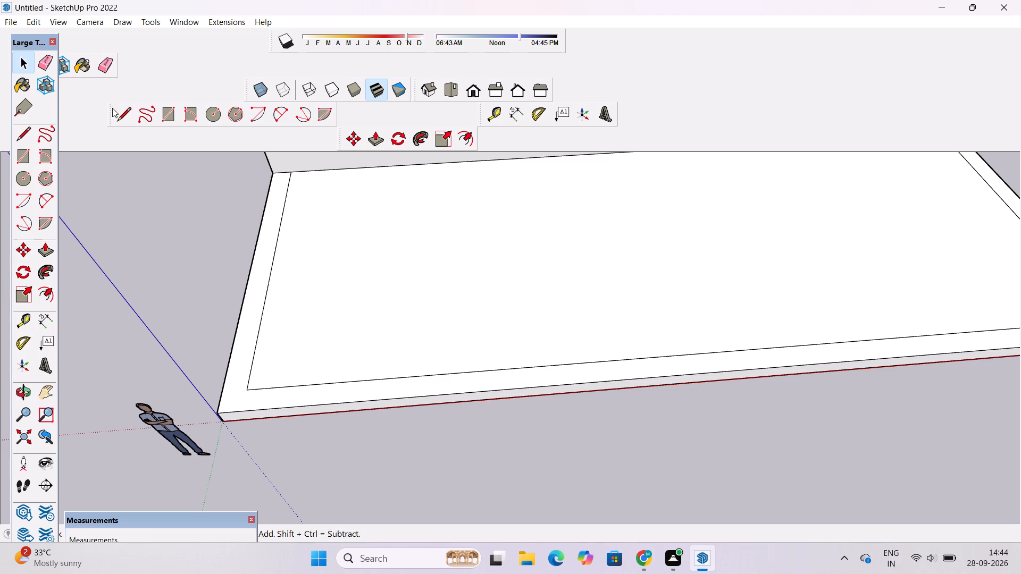
{"action": "double_click", "coordinate": [28, 317]}
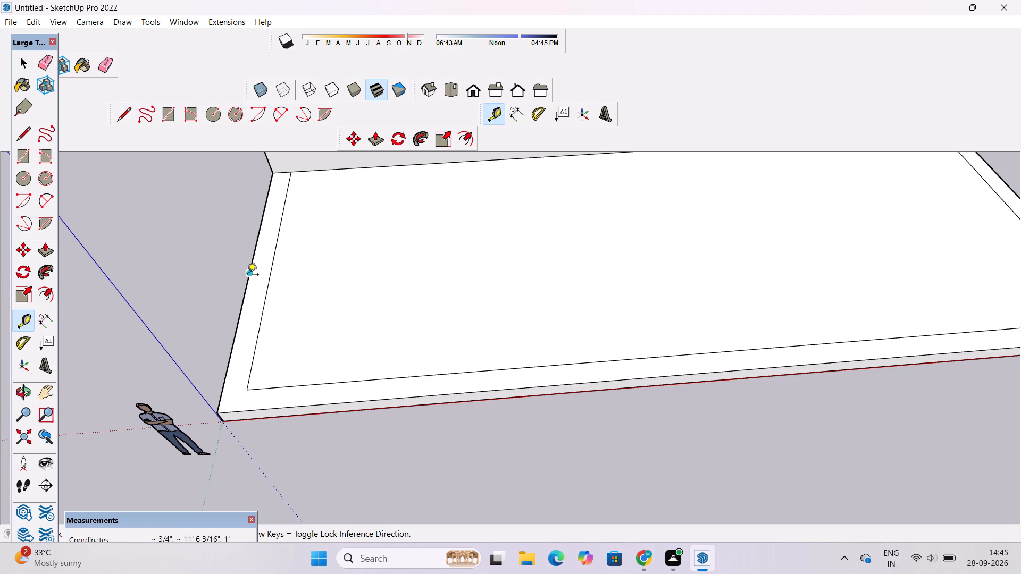
{"action": "left_click", "coordinate": [248, 274]}
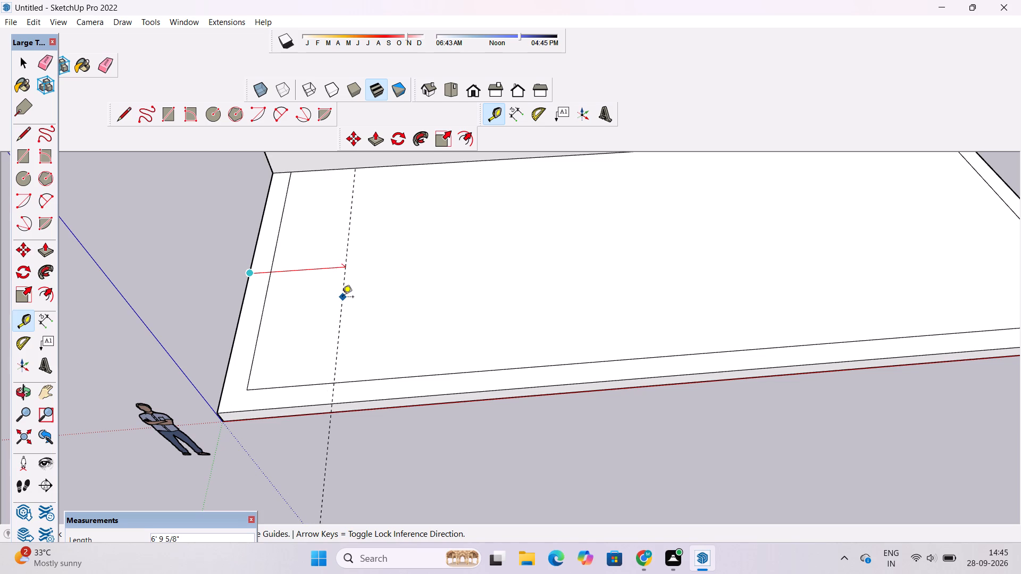
{"action": "type", "text": "2.5'"}
{"action": "key", "text": "Return"}
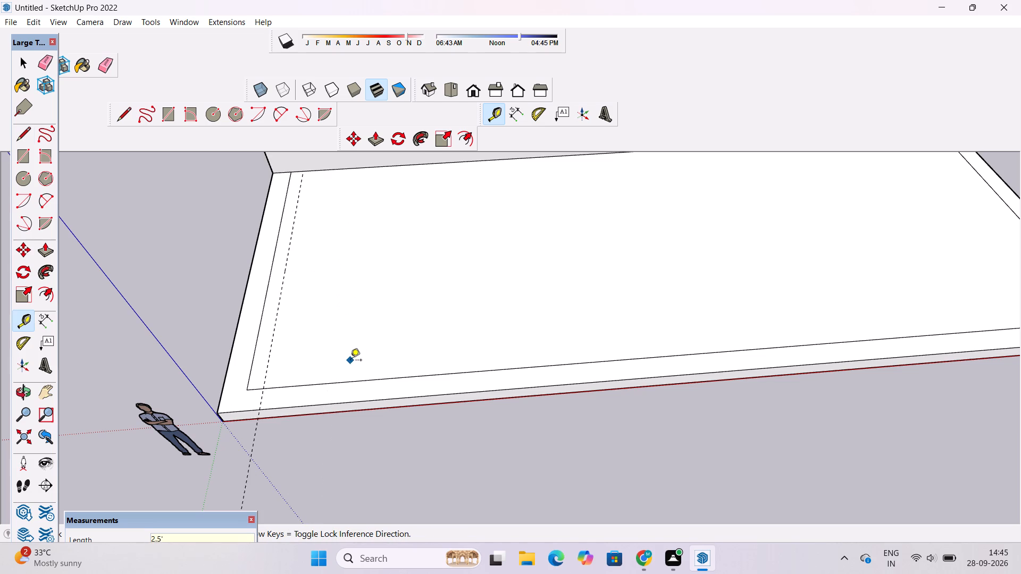
Draw a 23' line along the guide on the front section's top face, from the rear block's wall to the front edge.
{"action": "key", "text": "l"}
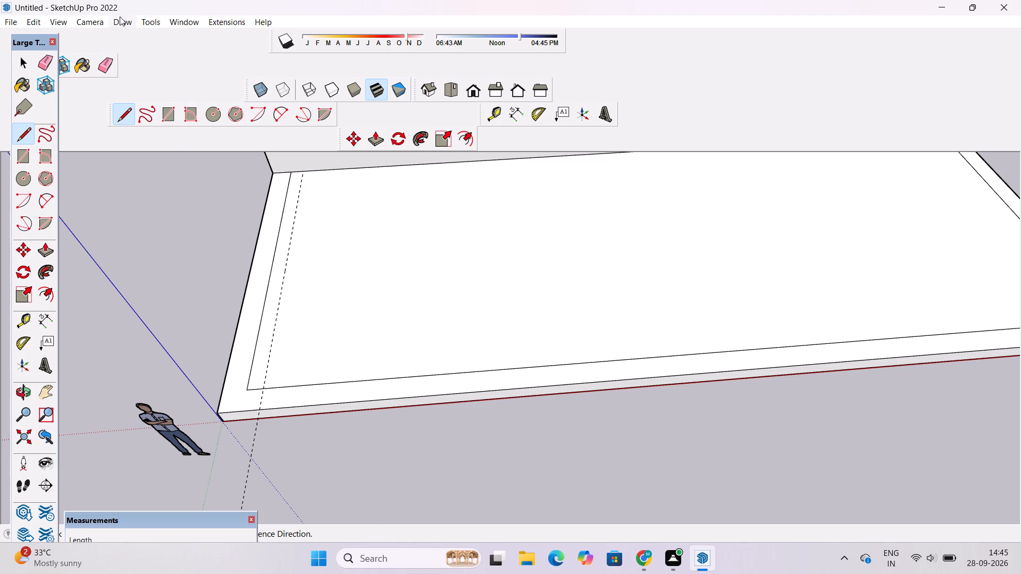
{"action": "scroll", "coordinate": [121, 89], "scroll_direction": "down", "scroll_amount": 6}
{"action": "scroll", "coordinate": [366, 282], "scroll_direction": "down", "scroll_amount": 9}
{"action": "scroll", "coordinate": [341, 321], "scroll_direction": "up", "scroll_amount": 6}
{"action": "scroll", "coordinate": [355, 274], "scroll_direction": "up", "scroll_amount": 6}
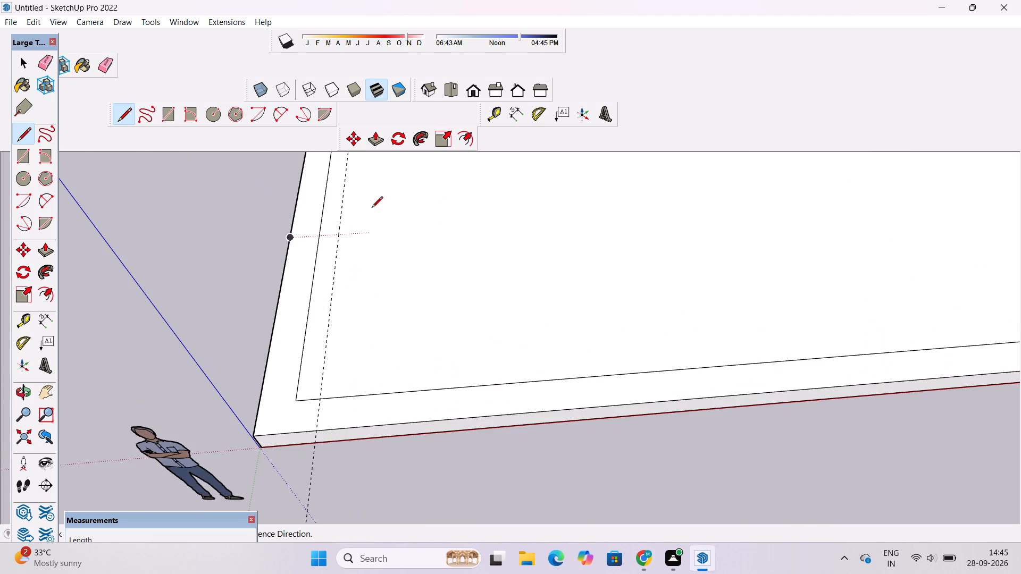
{"action": "scroll", "coordinate": [372, 203], "scroll_direction": "down", "scroll_amount": 17}
{"action": "scroll", "coordinate": [358, 183], "scroll_direction": "up", "scroll_amount": 11}
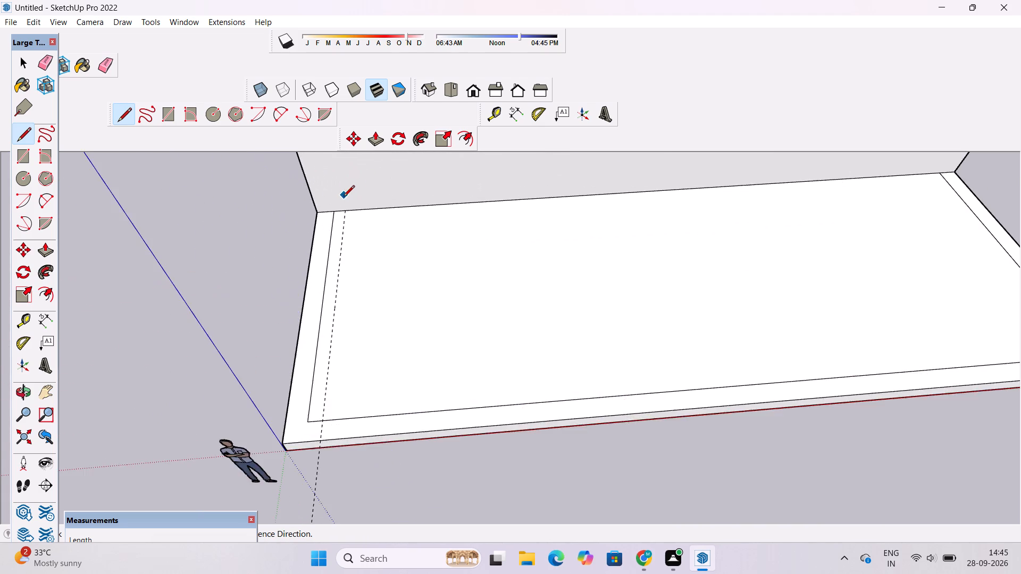
{"action": "scroll", "coordinate": [342, 207], "scroll_direction": "up", "scroll_amount": 6}
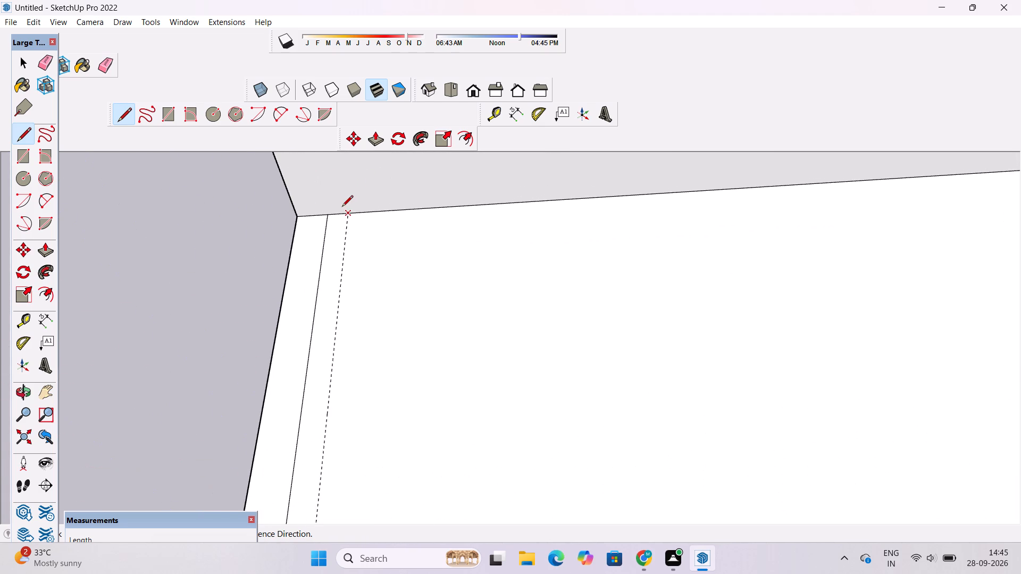
{"action": "scroll", "coordinate": [342, 207], "scroll_direction": "down", "scroll_amount": 7}
{"action": "scroll", "coordinate": [336, 209], "scroll_direction": "up", "scroll_amount": 5}
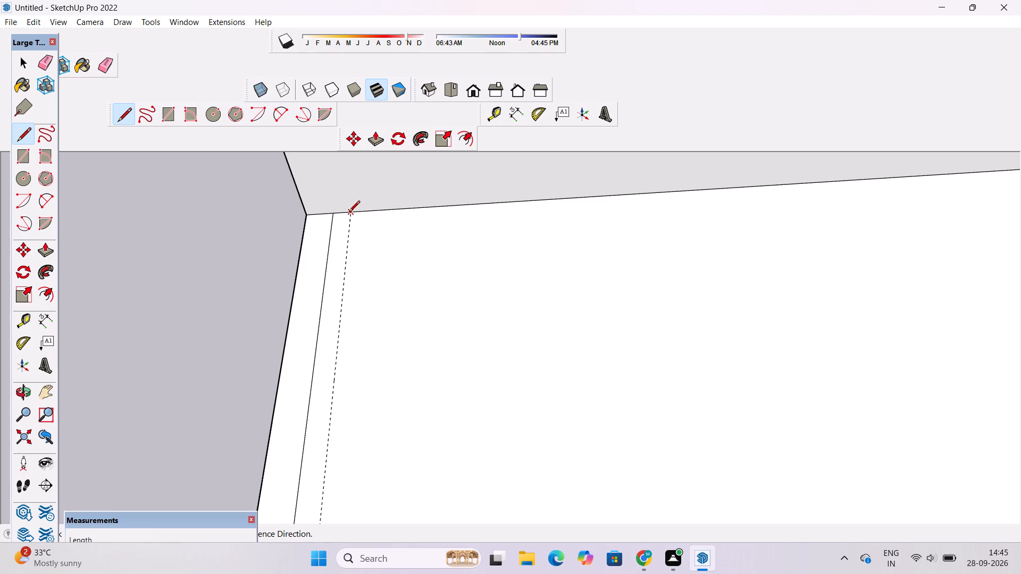
{"action": "left_click", "coordinate": [349, 213]}
{"action": "scroll", "coordinate": [361, 241], "scroll_direction": "down", "scroll_amount": 15}
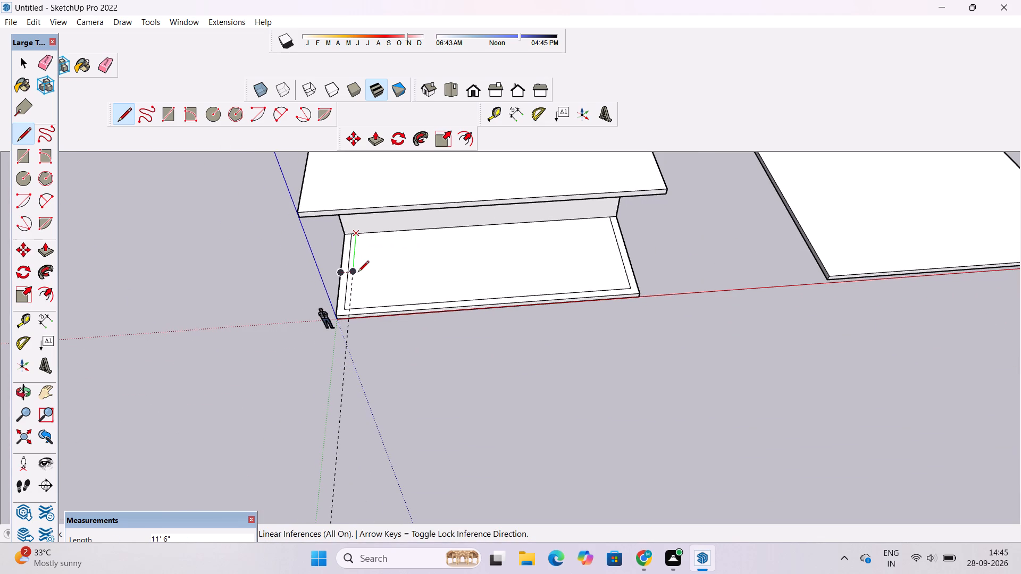
{"action": "scroll", "coordinate": [358, 274], "scroll_direction": "down", "scroll_amount": 6}
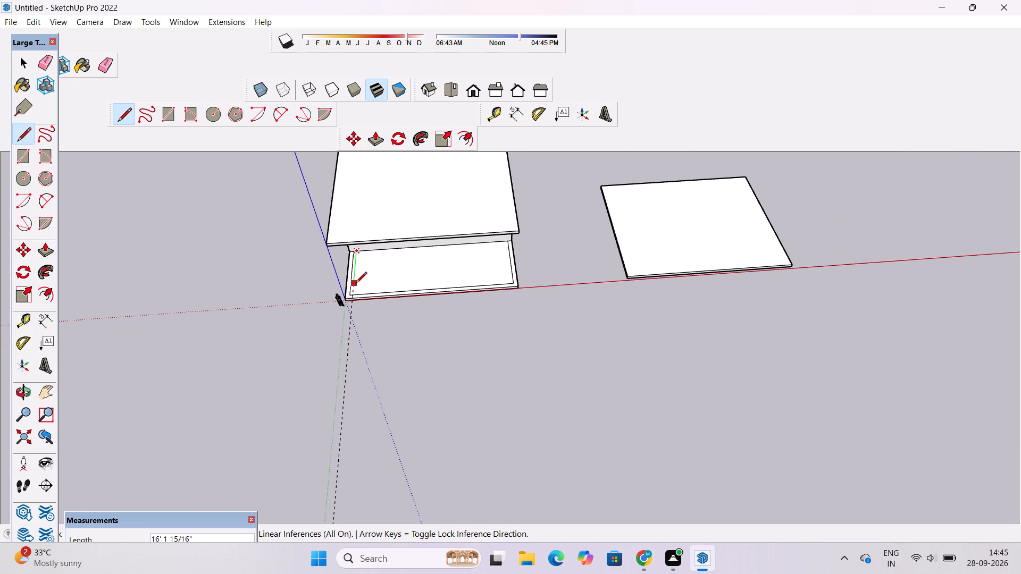
{"action": "scroll", "coordinate": [356, 284], "scroll_direction": "up", "scroll_amount": 3}
{"action": "scroll", "coordinate": [356, 284], "scroll_direction": "down", "scroll_amount": 6}
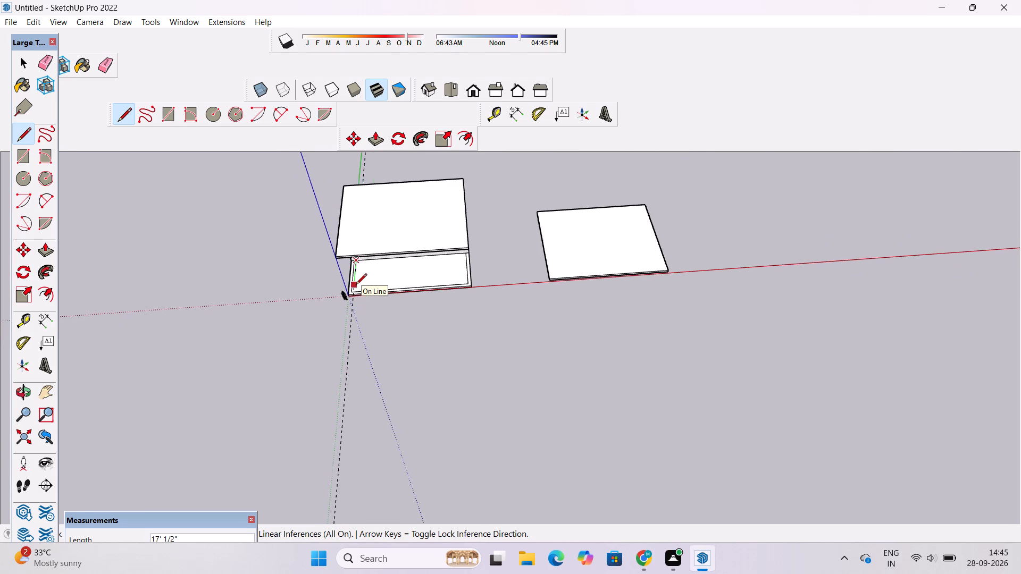
{"action": "scroll", "coordinate": [356, 285], "scroll_direction": "down", "scroll_amount": 3}
{"action": "scroll", "coordinate": [356, 293], "scroll_direction": "up", "scroll_amount": 4}
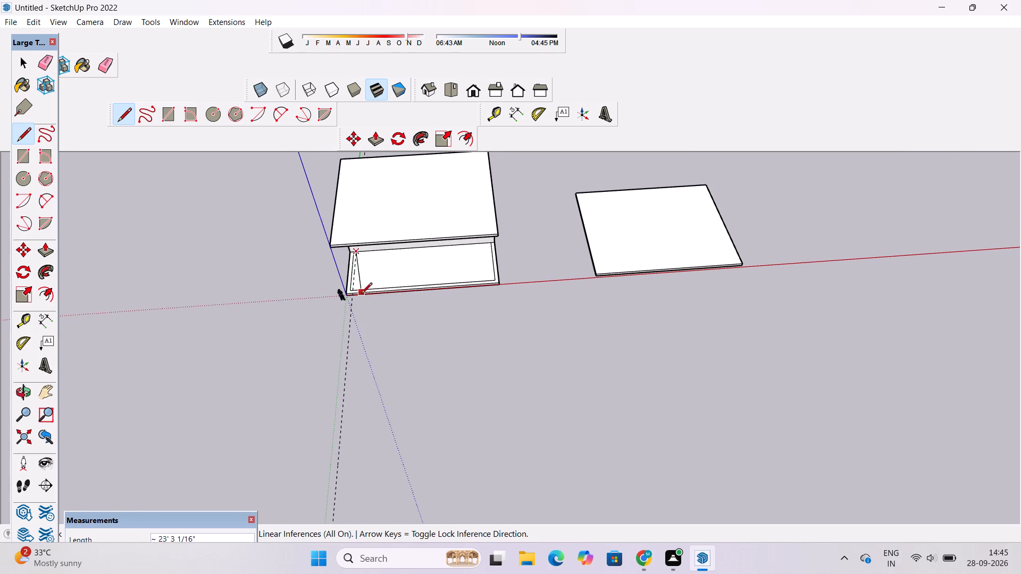
{"action": "scroll", "coordinate": [361, 294], "scroll_direction": "up", "scroll_amount": 18}
{"action": "scroll", "coordinate": [330, 286], "scroll_direction": "up", "scroll_amount": 8}
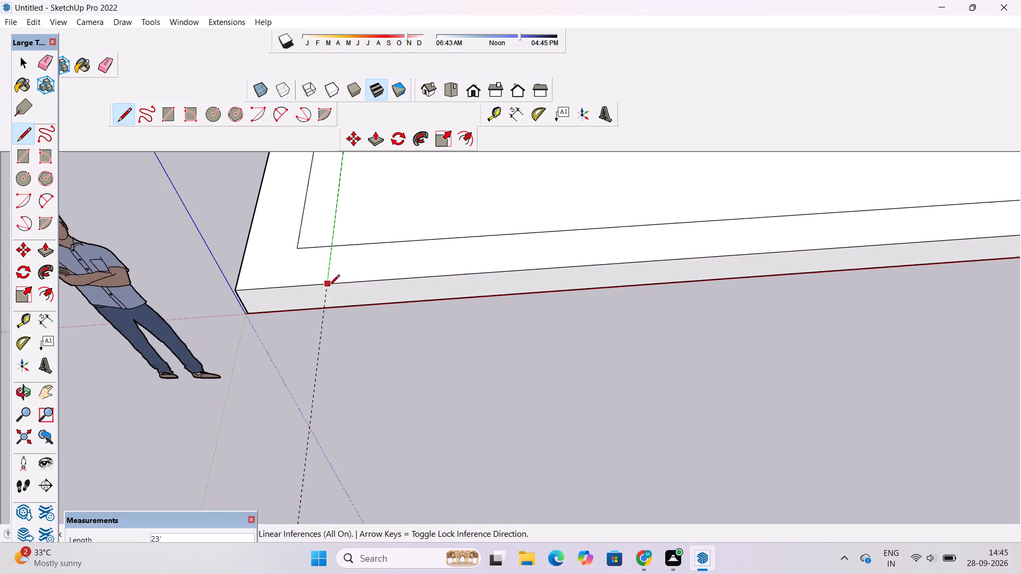
{"action": "scroll", "coordinate": [329, 286], "scroll_direction": "up", "scroll_amount": 2}
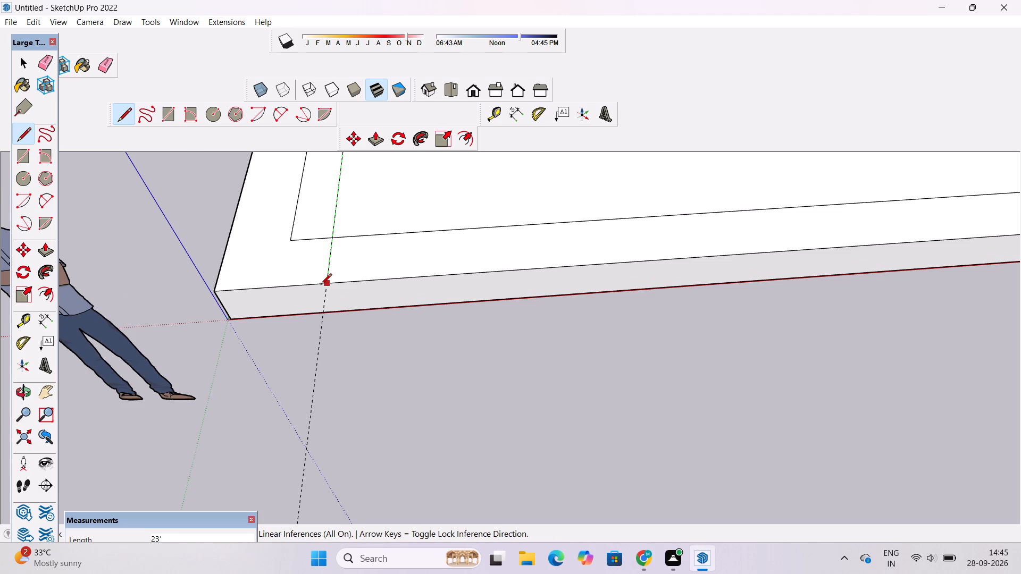
{"action": "scroll", "coordinate": [321, 285], "scroll_direction": "down", "scroll_amount": 2}
{"action": "scroll", "coordinate": [320, 285], "scroll_direction": "up", "scroll_amount": 2}
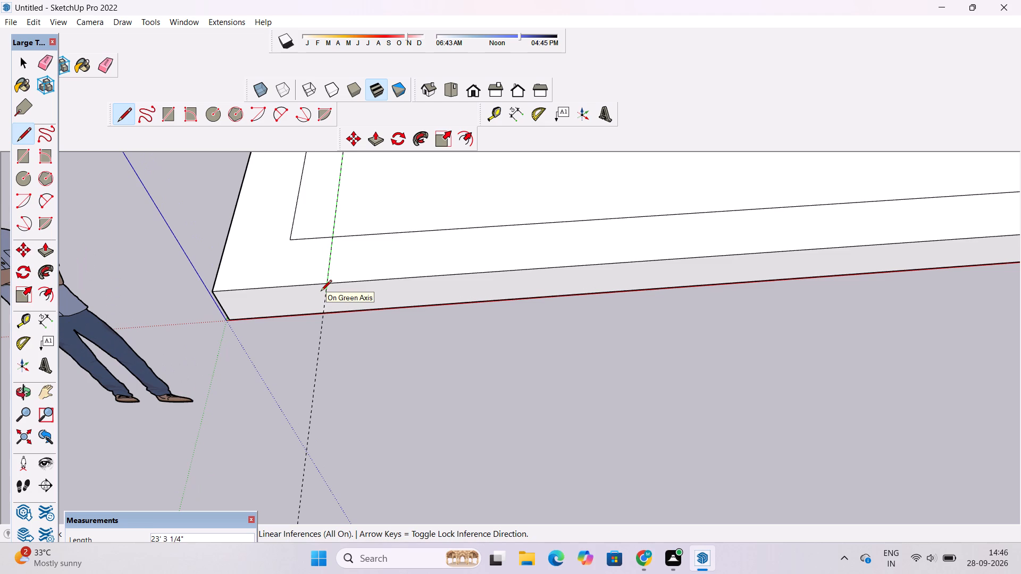
{"action": "scroll", "coordinate": [321, 298], "scroll_direction": "up", "scroll_amount": 4}
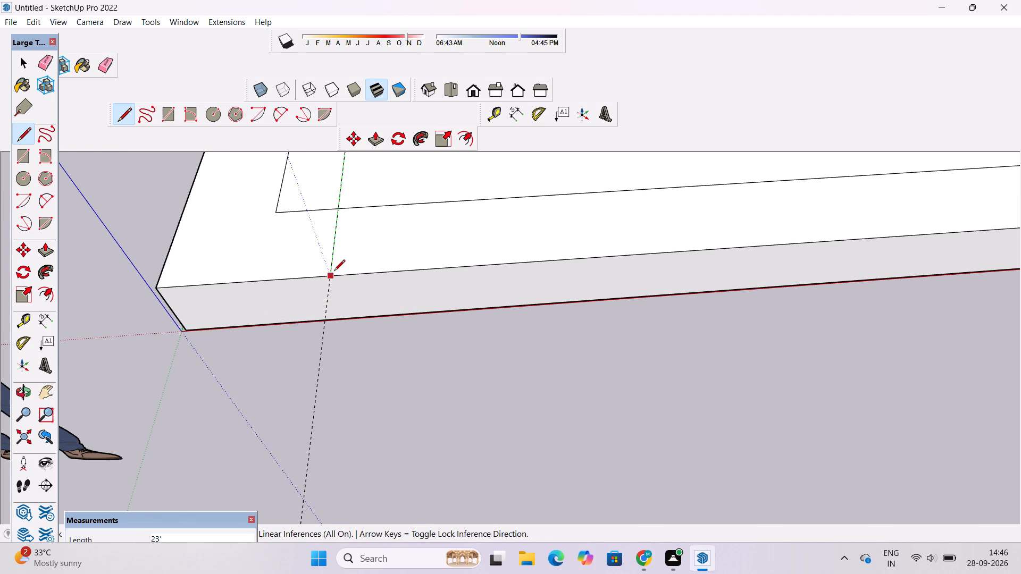
{"action": "left_click", "coordinate": [329, 278]}
Erase the guide that runs along the new line on the front section's top face.
{"action": "key", "text": "space"}
{"action": "type", "text": "e"}
{"action": "left_click_drag", "start_coordinate": [325, 335], "coordinate": [311, 353]}
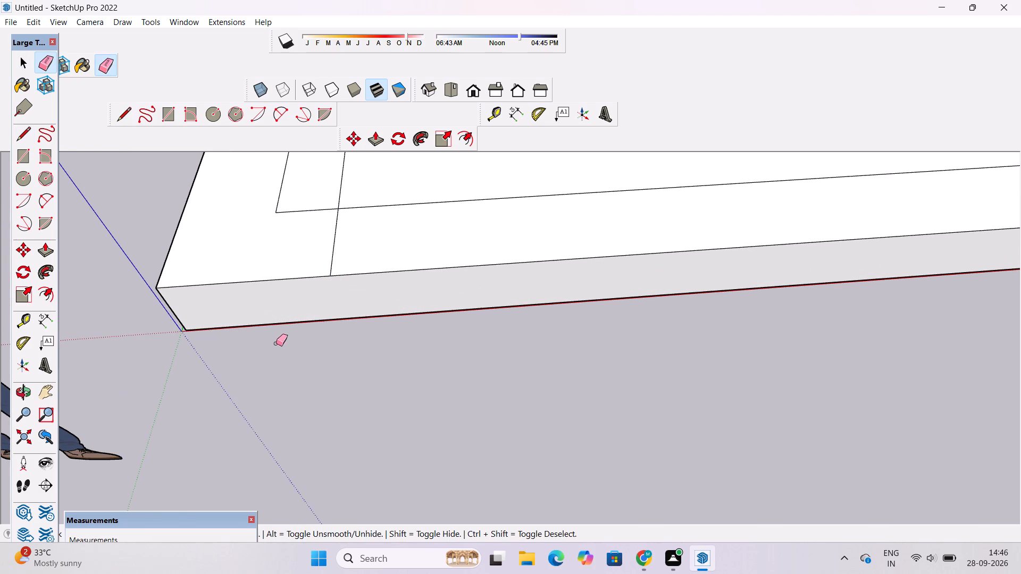
Examine the front section's strip lines and the roof overhang above them from several angles.
{"action": "key", "text": "o"}
{"action": "scroll", "coordinate": [278, 357], "scroll_direction": "down", "scroll_amount": 5}
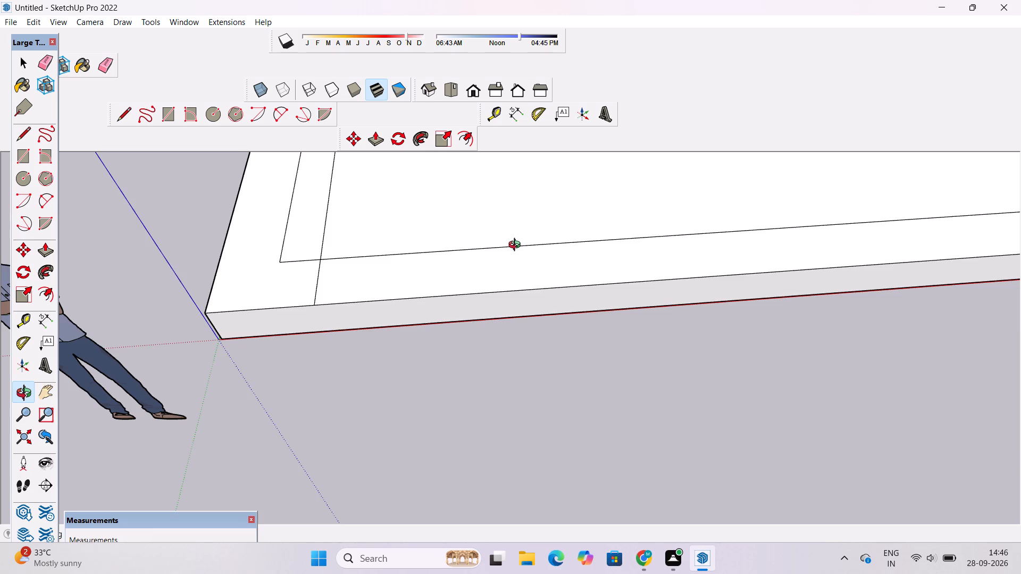
{"action": "left_click_drag", "start_coordinate": [517, 246], "coordinate": [553, 298]}
{"action": "left_click", "coordinate": [558, 315]}
{"action": "left_click_drag", "start_coordinate": [557, 310], "coordinate": [575, 336], "text": "shift"}
{"action": "scroll", "coordinate": [528, 309], "scroll_direction": "down", "scroll_amount": 7}
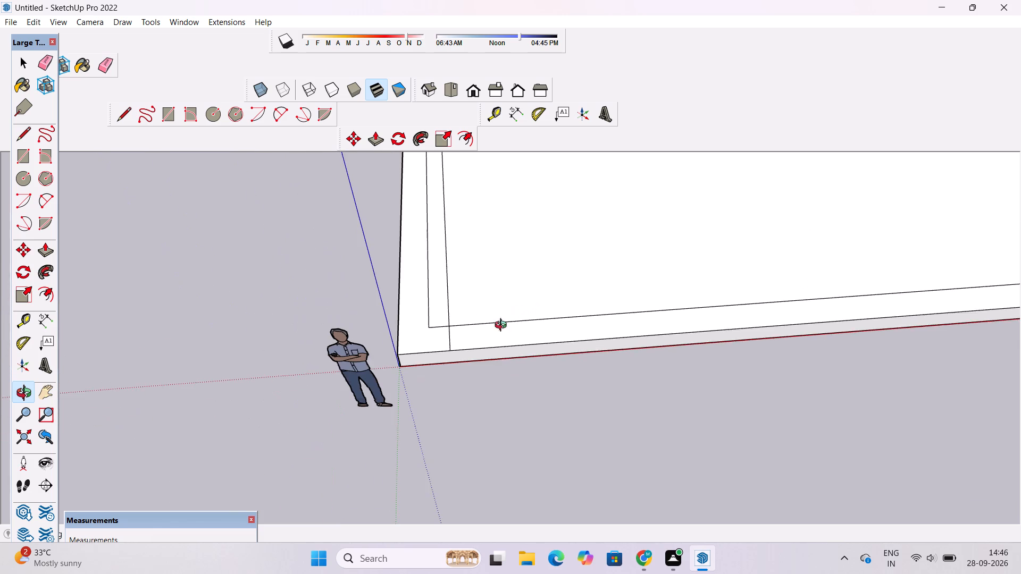
{"action": "left_click_drag", "start_coordinate": [490, 330], "coordinate": [480, 324]}
{"action": "left_click_drag", "start_coordinate": [480, 323], "coordinate": [481, 332], "text": "shift"}
{"action": "scroll", "coordinate": [471, 320], "scroll_direction": "down", "scroll_amount": 6}
{"action": "left_click_drag", "start_coordinate": [527, 275], "coordinate": [495, 310], "text": "shift"}
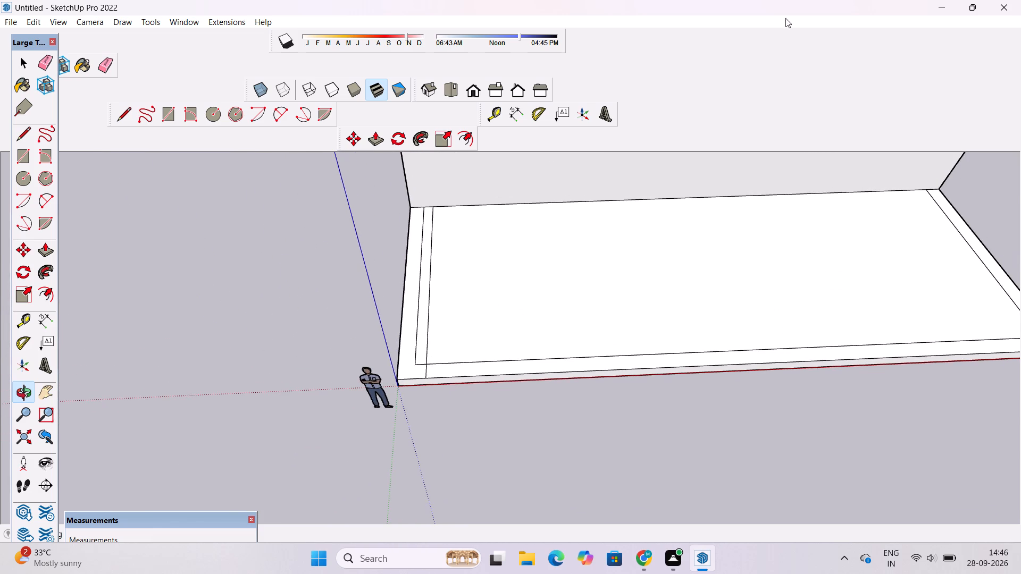
{"action": "scroll", "coordinate": [348, 276], "scroll_direction": "down", "scroll_amount": 5}
{"action": "left_click_drag", "start_coordinate": [486, 261], "coordinate": [366, 372], "text": "shift"}
{"action": "left_click_drag", "start_coordinate": [355, 385], "coordinate": [364, 355]}
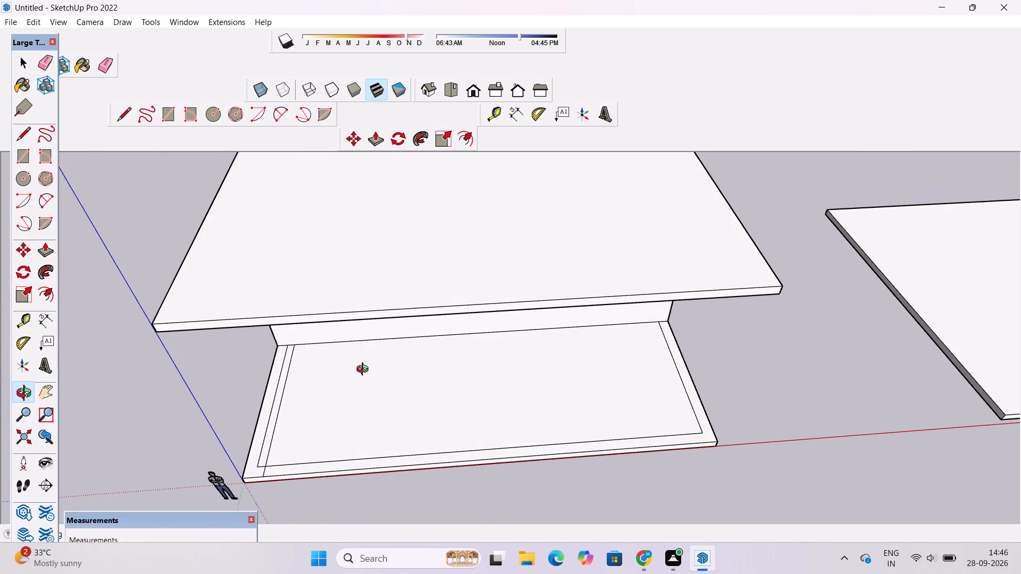
{"action": "left_click", "coordinate": [363, 385], "text": "shift"}
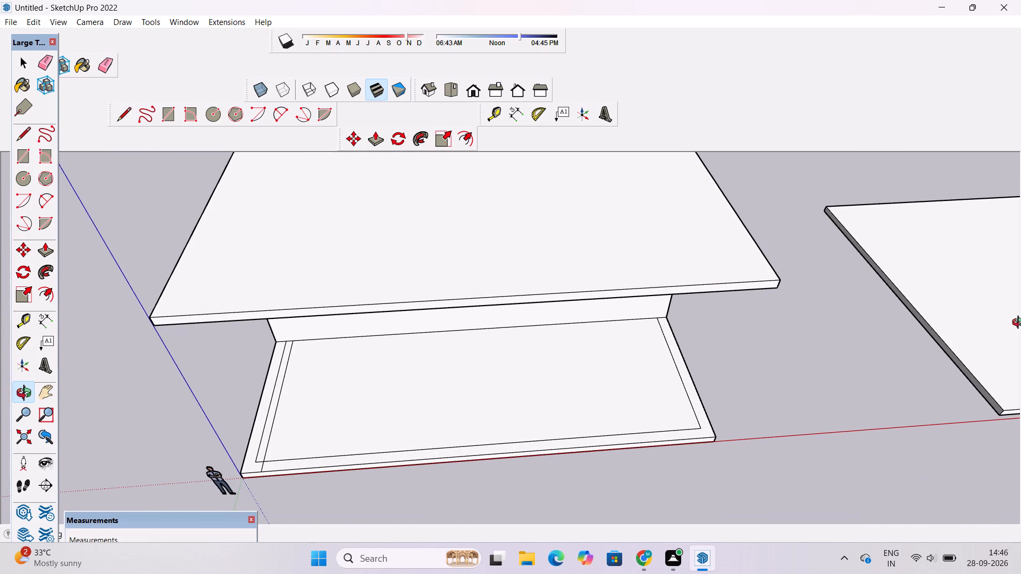
{"action": "scroll", "coordinate": [889, 303], "scroll_direction": "down", "scroll_amount": 11}
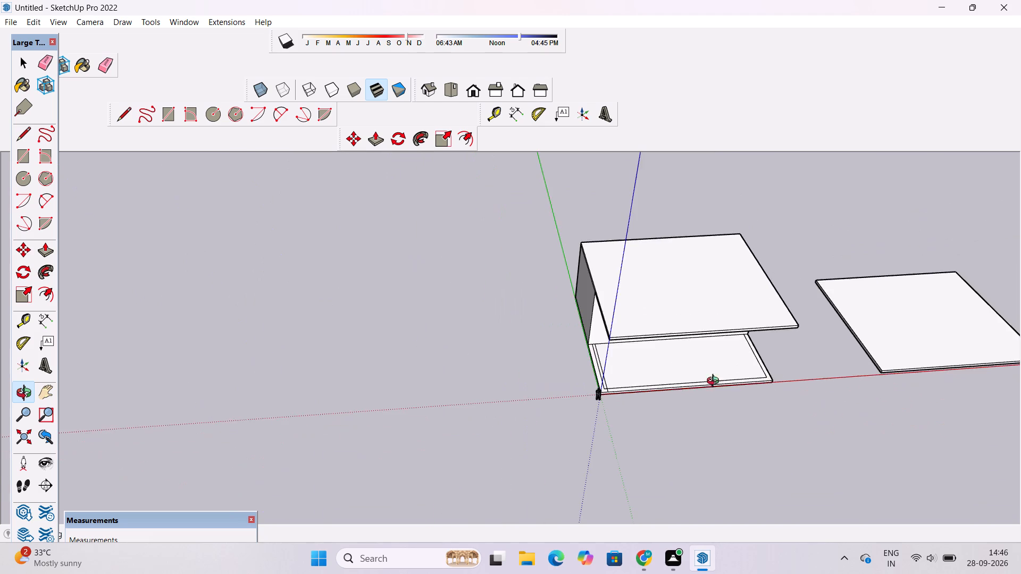
{"action": "left_click_drag", "start_coordinate": [685, 404], "coordinate": [674, 317]}
{"action": "scroll", "coordinate": [740, 302], "scroll_direction": "up", "scroll_amount": 10}
{"action": "left_click_drag", "start_coordinate": [805, 294], "coordinate": [581, 323], "text": "shift"}
{"action": "scroll", "coordinate": [576, 325], "scroll_direction": "down", "scroll_amount": 7}
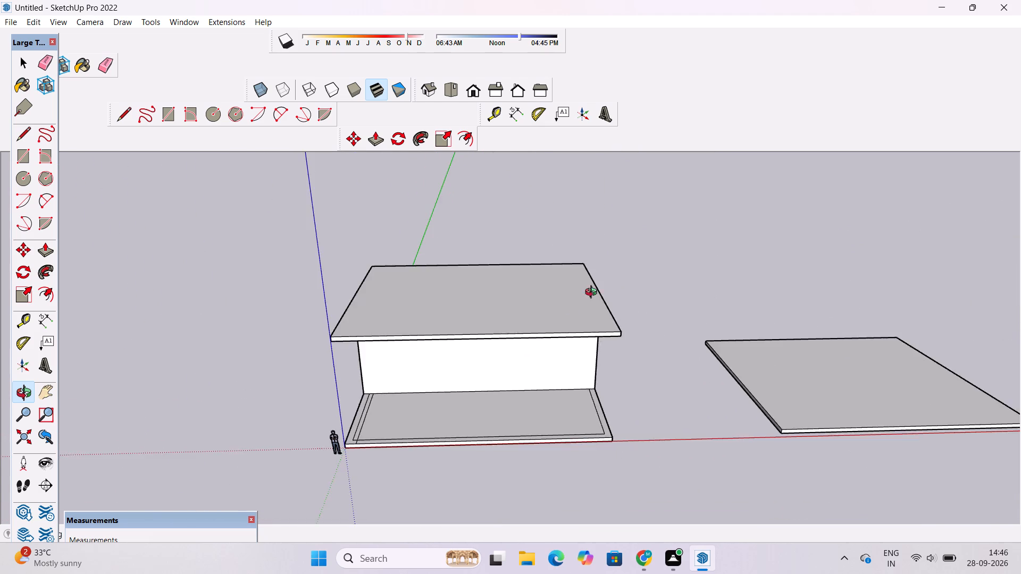
{"action": "left_click_drag", "start_coordinate": [593, 293], "coordinate": [573, 364]}
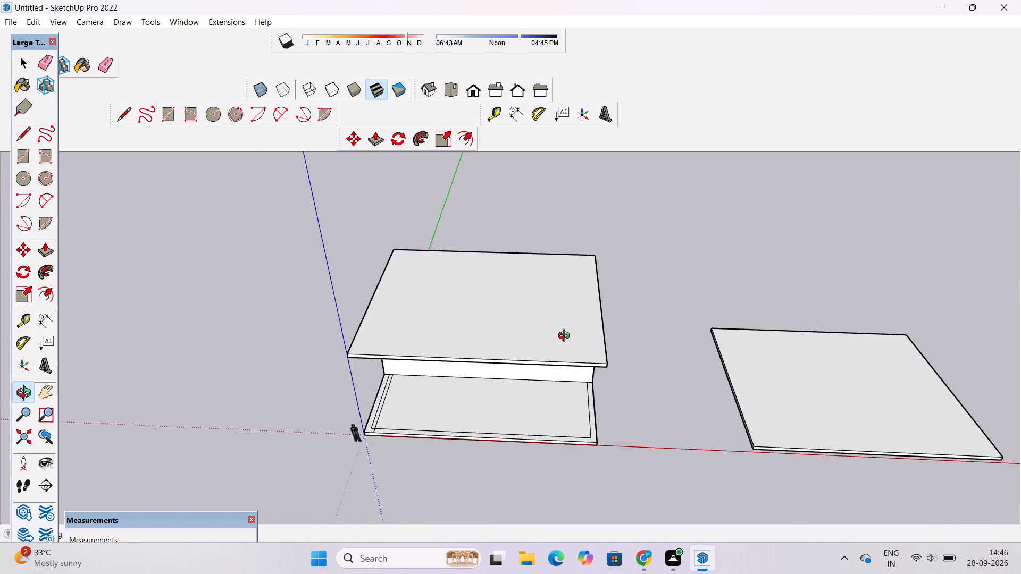
{"action": "scroll", "coordinate": [566, 337], "scroll_direction": "down", "scroll_amount": 4}
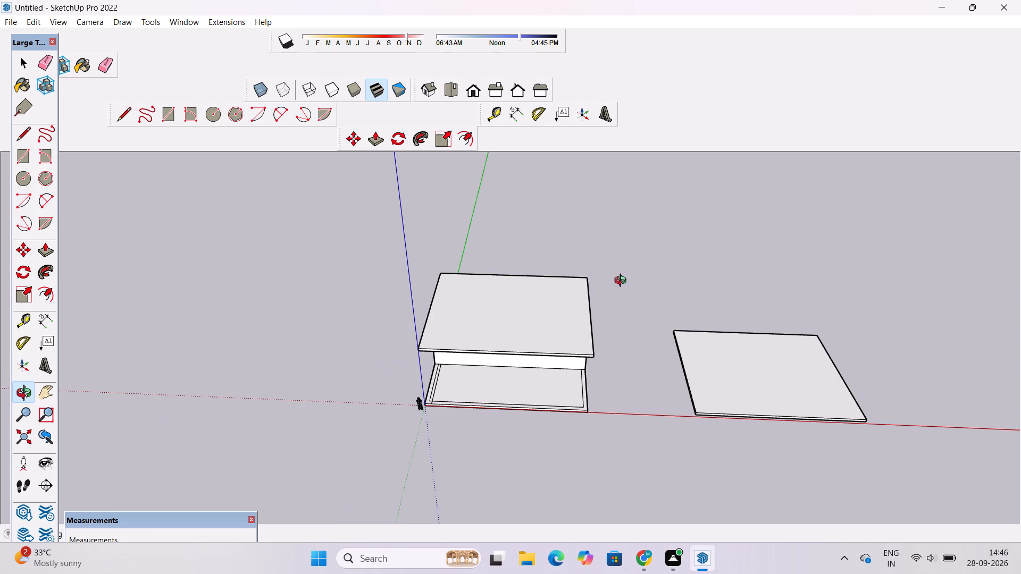
{"action": "scroll", "coordinate": [535, 334], "scroll_direction": "up", "scroll_amount": 2}
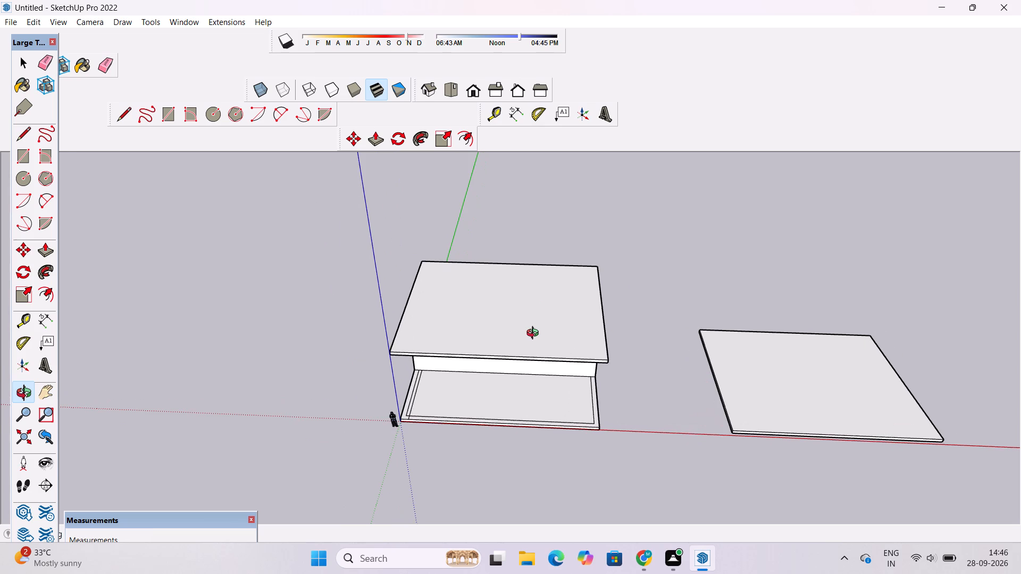
{"action": "scroll", "coordinate": [535, 334], "scroll_direction": "up", "scroll_amount": 2}
{"action": "left_click_drag", "start_coordinate": [515, 415], "coordinate": [526, 390]}
{"action": "scroll", "coordinate": [545, 345], "scroll_direction": "up", "scroll_amount": 2}
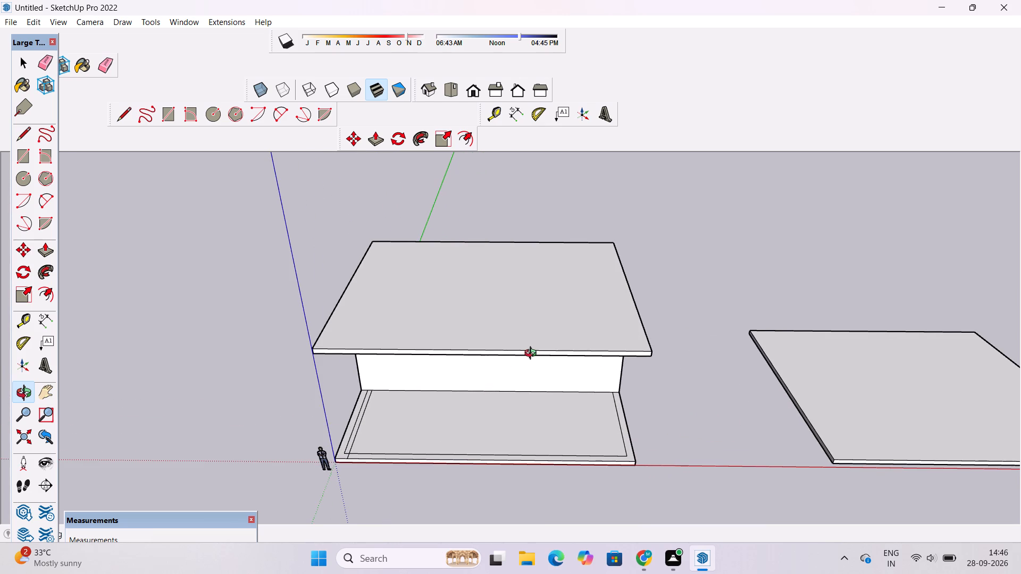
{"action": "left_click_drag", "start_coordinate": [465, 413], "coordinate": [469, 331], "text": "shift"}
{"action": "left_click_drag", "start_coordinate": [423, 390], "coordinate": [422, 455]}
{"action": "scroll", "coordinate": [363, 358], "scroll_direction": "up", "scroll_amount": 6}
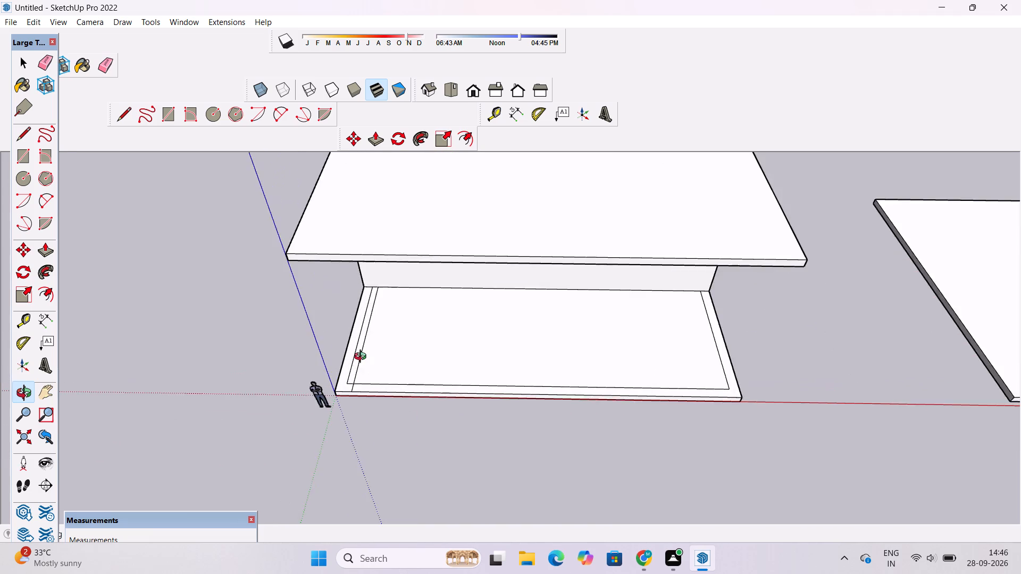
{"action": "scroll", "coordinate": [363, 358], "scroll_direction": "up", "scroll_amount": 4}
{"action": "left_click_drag", "start_coordinate": [363, 360], "coordinate": [372, 368], "text": "shift"}
{"action": "scroll", "coordinate": [371, 370], "scroll_direction": "up", "scroll_amount": 4}
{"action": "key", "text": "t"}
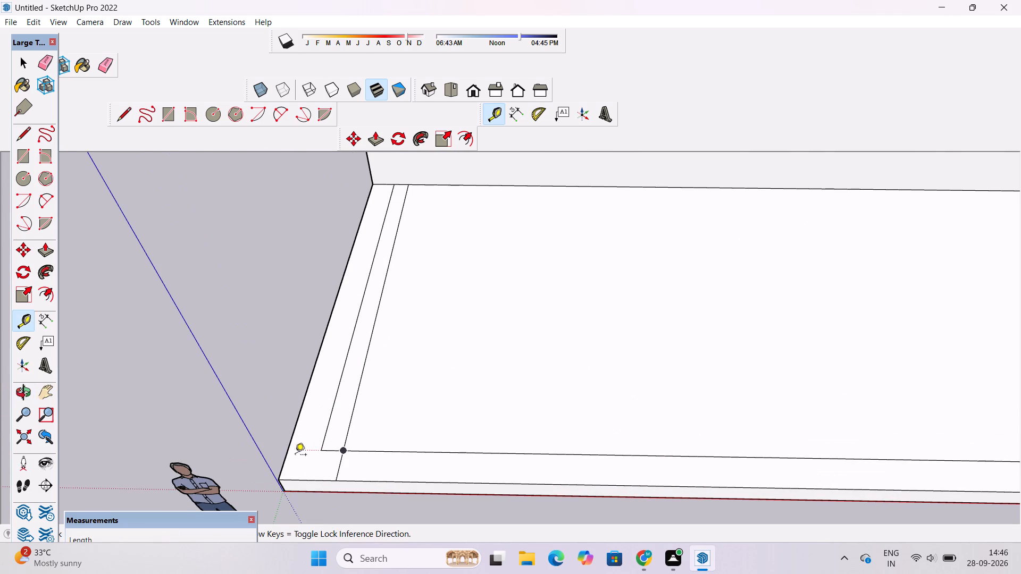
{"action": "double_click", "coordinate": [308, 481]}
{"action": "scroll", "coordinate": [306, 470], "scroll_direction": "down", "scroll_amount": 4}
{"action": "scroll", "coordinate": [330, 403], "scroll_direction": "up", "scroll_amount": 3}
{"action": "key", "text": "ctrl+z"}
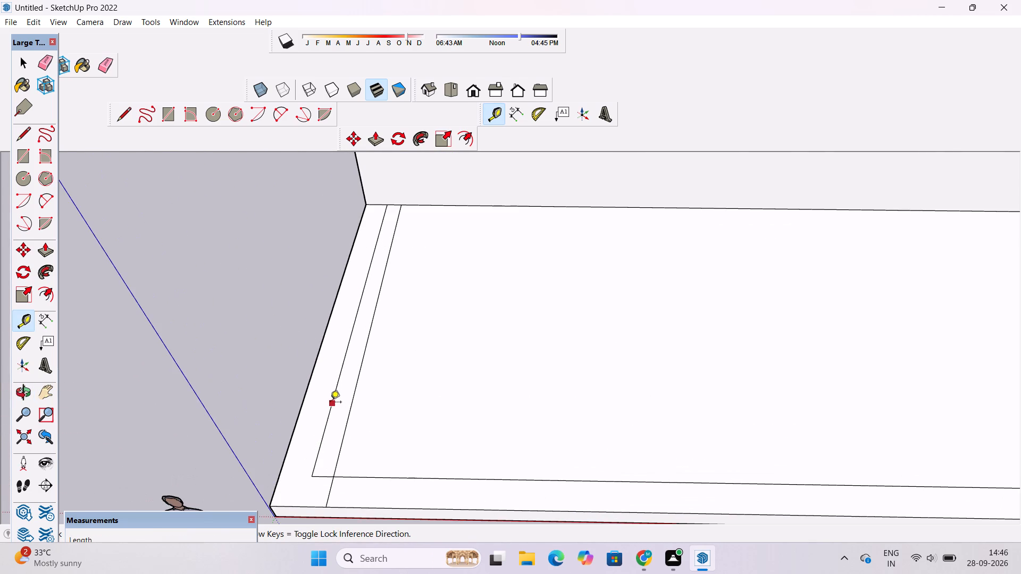
Place a guide across the front section's top face, 9' back from its front edge.
{"action": "left_click", "coordinate": [282, 507]}
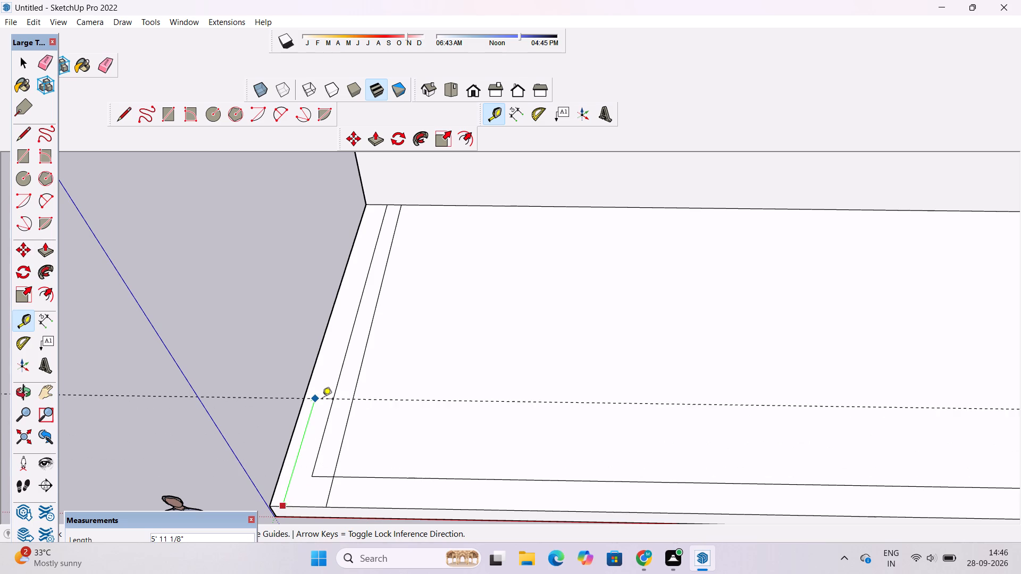
{"action": "scroll", "coordinate": [324, 393], "scroll_direction": "down", "scroll_amount": 6}
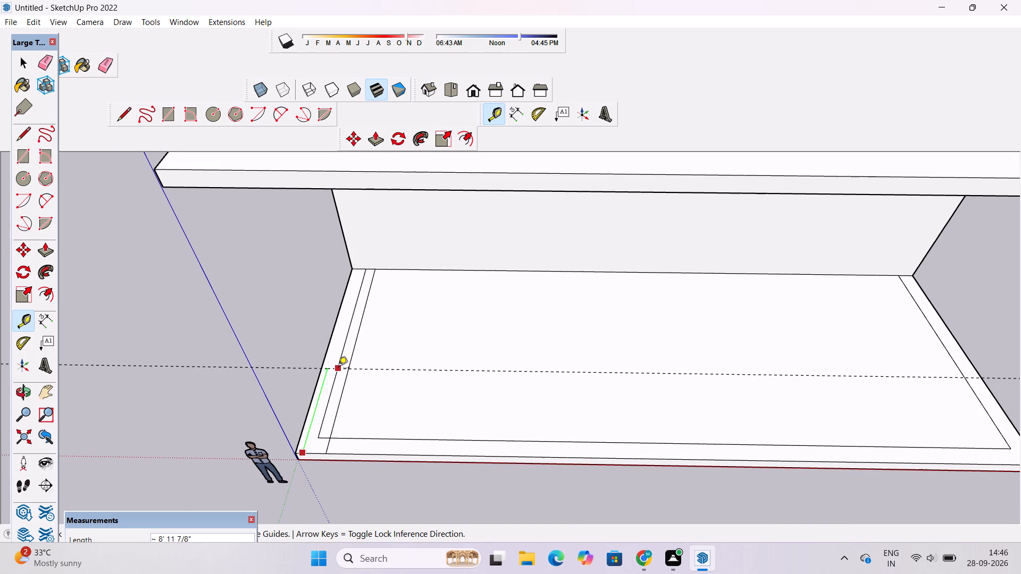
{"action": "scroll", "coordinate": [338, 369], "scroll_direction": "up", "scroll_amount": 2}
{"action": "type", "text": "9'"}
{"action": "key", "text": "Return"}
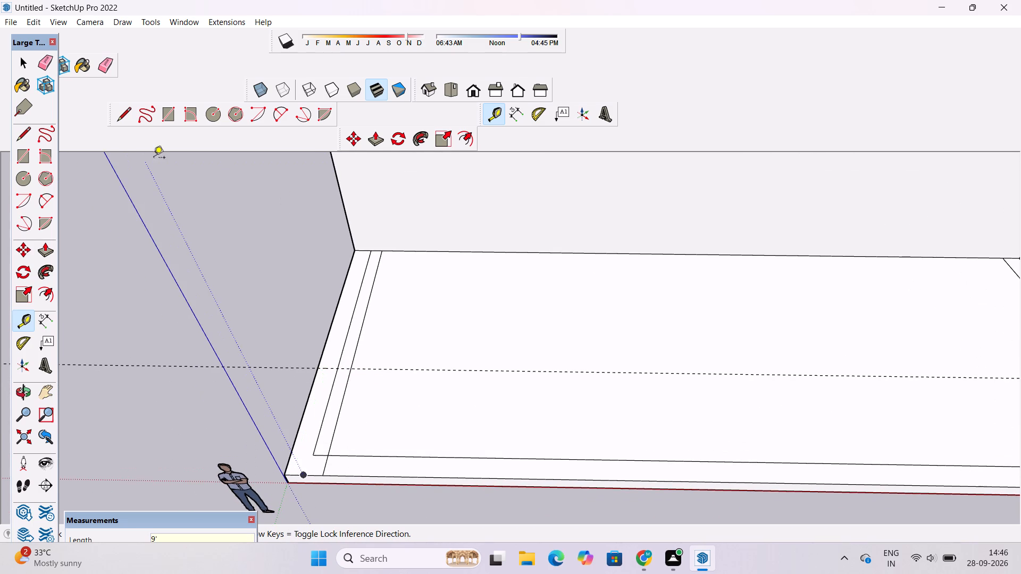
Draw a 2' 6" line along the 9' guide, from the side strip's inner line to the front section's outer side edge.
{"action": "left_click", "coordinate": [123, 114]}
{"action": "scroll", "coordinate": [353, 376], "scroll_direction": "up", "scroll_amount": 7}
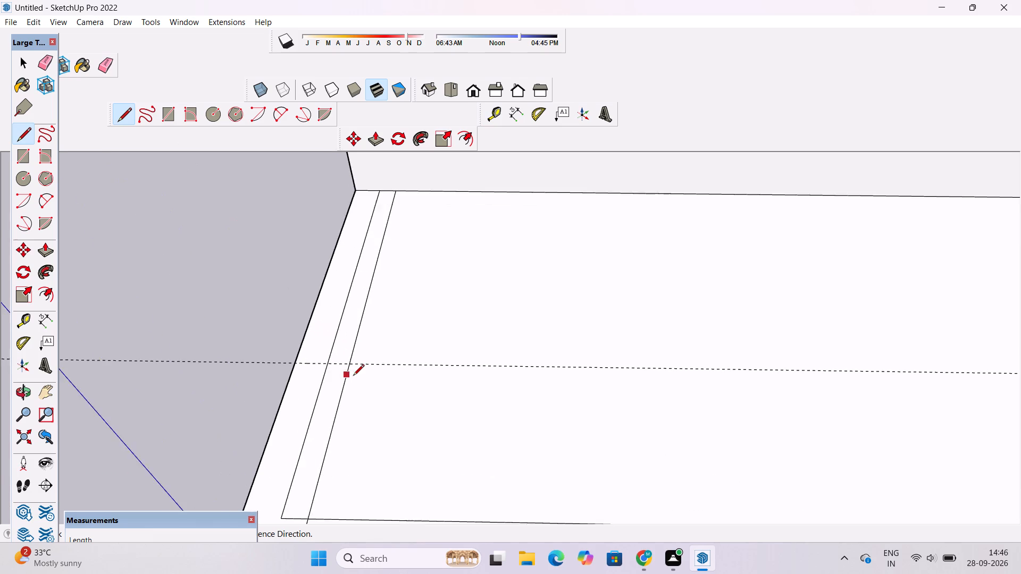
{"action": "scroll", "coordinate": [353, 376], "scroll_direction": "up", "scroll_amount": 2}
{"action": "left_click", "coordinate": [348, 360]}
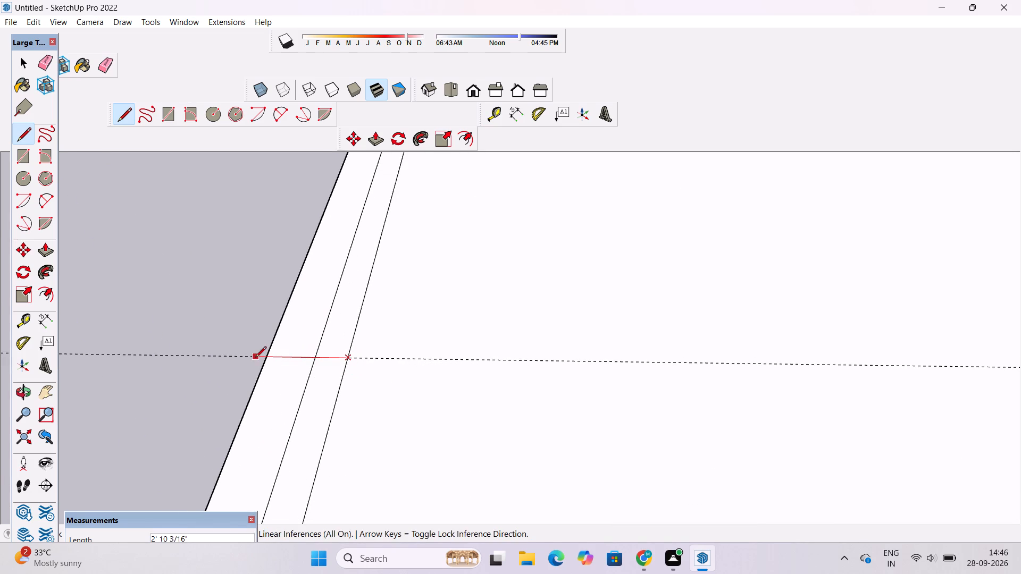
{"action": "left_click", "coordinate": [264, 358]}
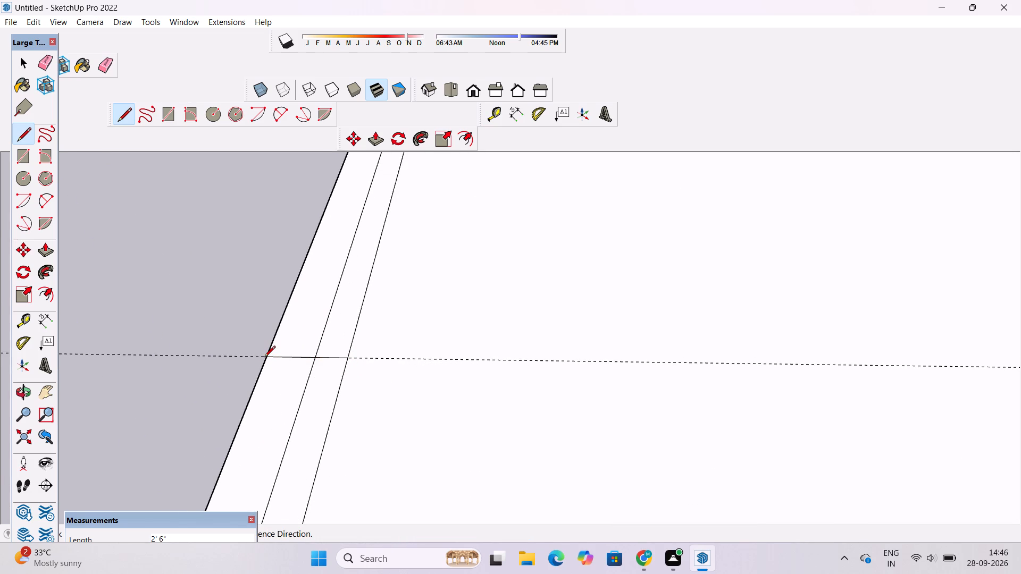
{"action": "key", "text": "space"}
Erase the guide running across the front section's top face.
{"action": "type", "text": "e"}
{"action": "left_click_drag", "start_coordinate": [203, 339], "coordinate": [198, 363]}
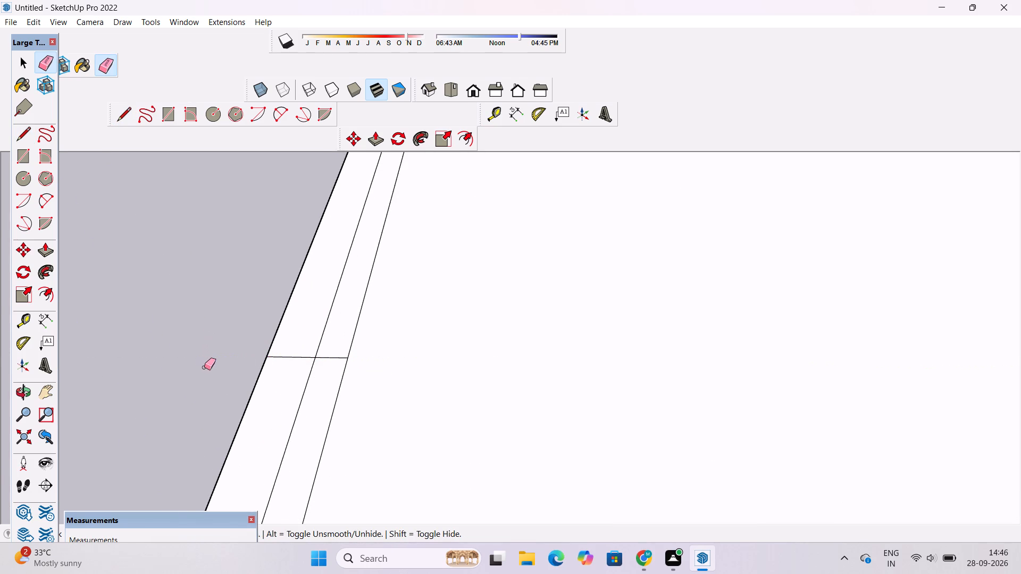
Erase the narrower border line and its corner stub inside the 2.5' side strip, between the new cross line and the front edge.
{"action": "key", "text": "o"}
{"action": "scroll", "coordinate": [204, 368], "scroll_direction": "down", "scroll_amount": 6}
{"action": "left_click_drag", "start_coordinate": [251, 421], "coordinate": [246, 393]}
{"action": "left_click_drag", "start_coordinate": [248, 401], "coordinate": [299, 365], "text": "shift"}
{"action": "scroll", "coordinate": [301, 362], "scroll_direction": "down", "scroll_amount": 5}
{"action": "left_click_drag", "start_coordinate": [303, 387], "coordinate": [311, 421]}
{"action": "scroll", "coordinate": [304, 386], "scroll_direction": "up", "scroll_amount": 5}
{"action": "left_click_drag", "start_coordinate": [292, 386], "coordinate": [313, 385], "text": "shift"}
{"action": "scroll", "coordinate": [313, 383], "scroll_direction": "up", "scroll_amount": 3}
{"action": "key", "text": "e"}
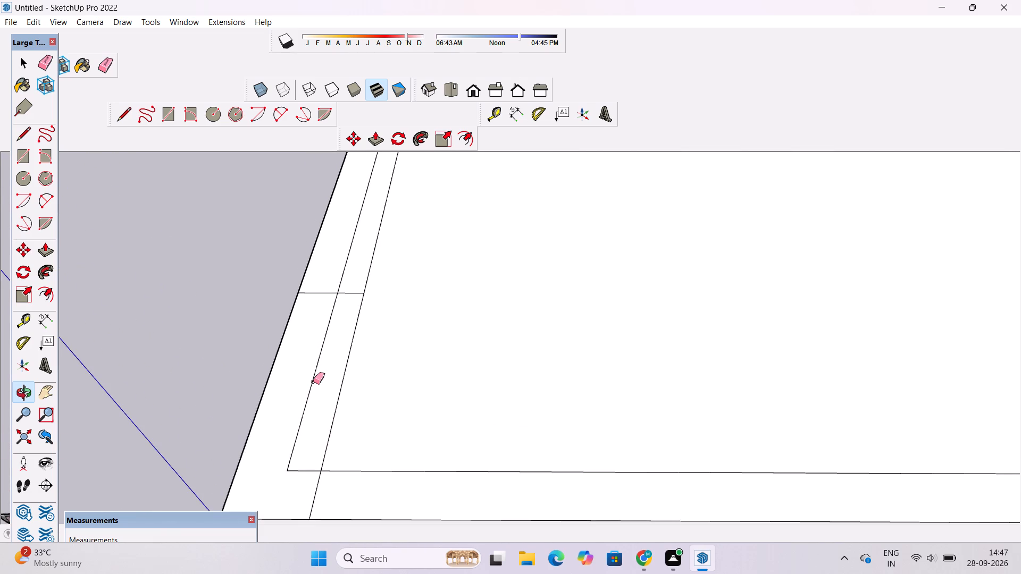
{"action": "left_click_drag", "start_coordinate": [311, 368], "coordinate": [296, 473]}
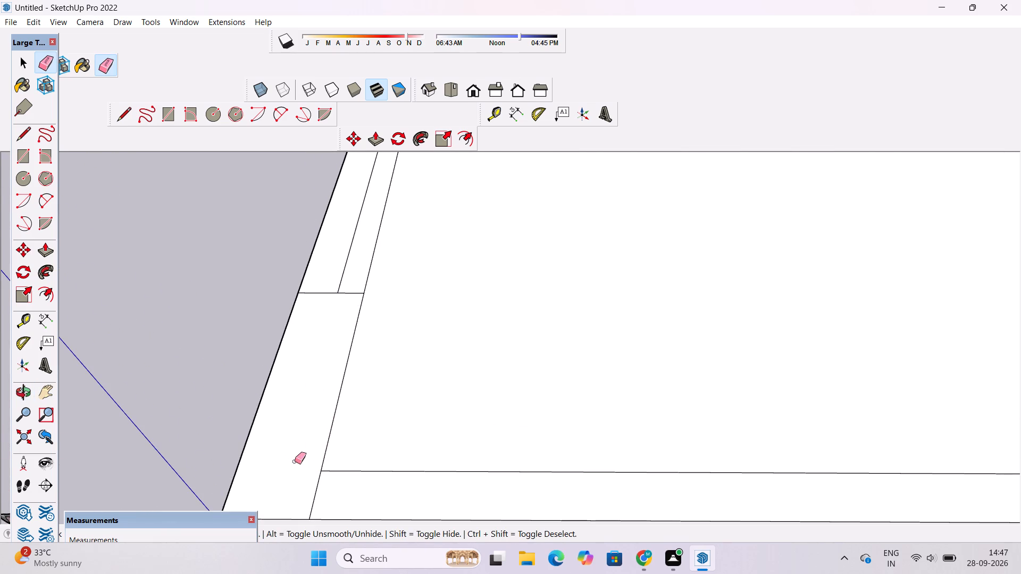
Examine the stepped side strip and the remaining border lines on the front section's top face.
{"action": "key", "text": "o"}
{"action": "scroll", "coordinate": [295, 452], "scroll_direction": "down", "scroll_amount": 5}
{"action": "left_click_drag", "start_coordinate": [305, 475], "coordinate": [309, 429]}
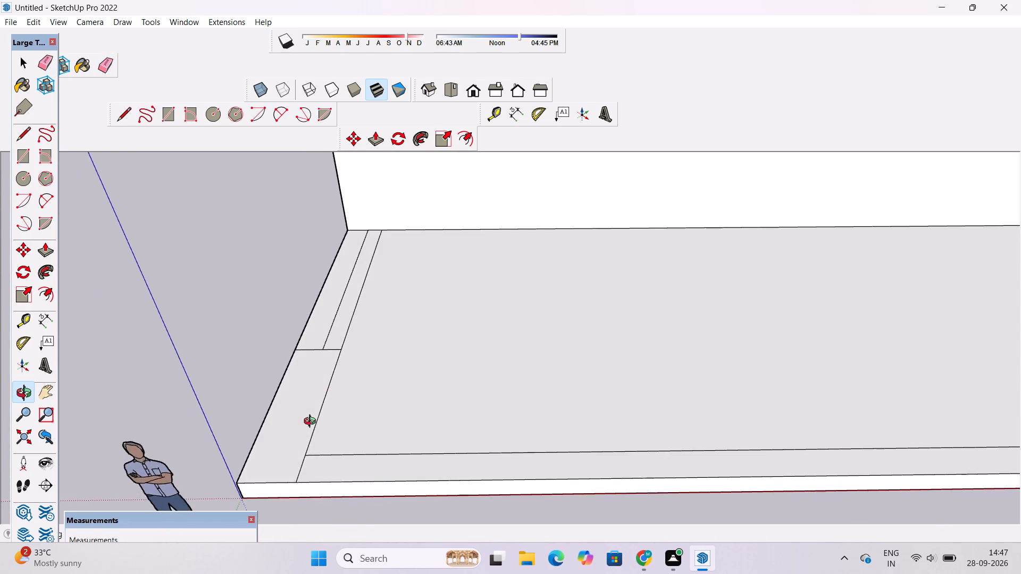
{"action": "scroll", "coordinate": [312, 423], "scroll_direction": "down", "scroll_amount": 3}
{"action": "left_click_drag", "start_coordinate": [329, 411], "coordinate": [305, 441], "text": "shift"}
{"action": "scroll", "coordinate": [303, 442], "scroll_direction": "up", "scroll_amount": 3}
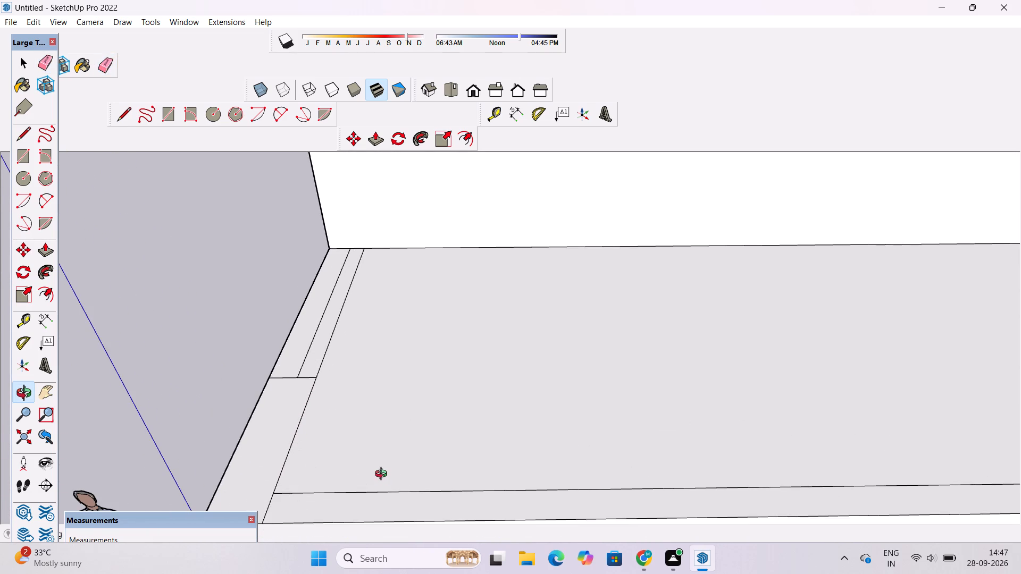
{"action": "scroll", "coordinate": [390, 447], "scroll_direction": "down", "scroll_amount": 6}
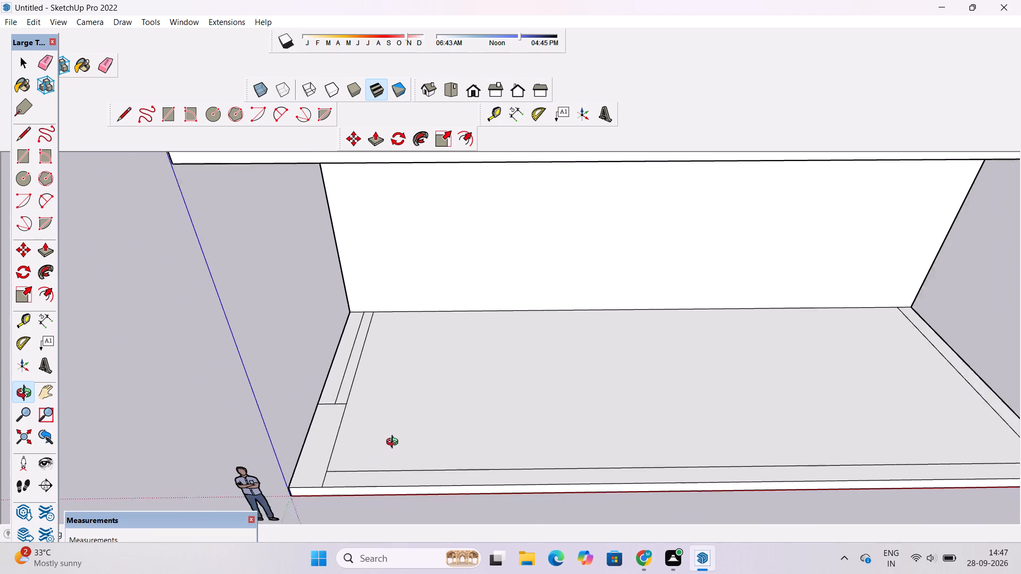
{"action": "scroll", "coordinate": [395, 443], "scroll_direction": "down", "scroll_amount": 1}
{"action": "scroll", "coordinate": [393, 448], "scroll_direction": "up", "scroll_amount": 3}
{"action": "scroll", "coordinate": [392, 458], "scroll_direction": "down", "scroll_amount": 4}
{"action": "scroll", "coordinate": [392, 458], "scroll_direction": "up", "scroll_amount": 5}
{"action": "scroll", "coordinate": [392, 457], "scroll_direction": "down", "scroll_amount": 4}
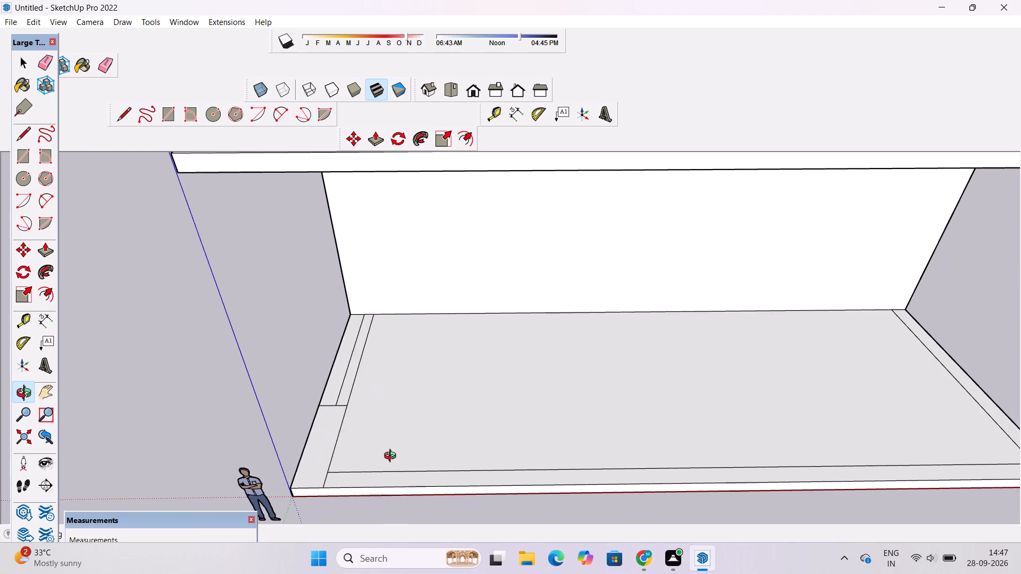
{"action": "scroll", "coordinate": [394, 454], "scroll_direction": "up", "scroll_amount": 4}
{"action": "scroll", "coordinate": [398, 452], "scroll_direction": "down", "scroll_amount": 3}
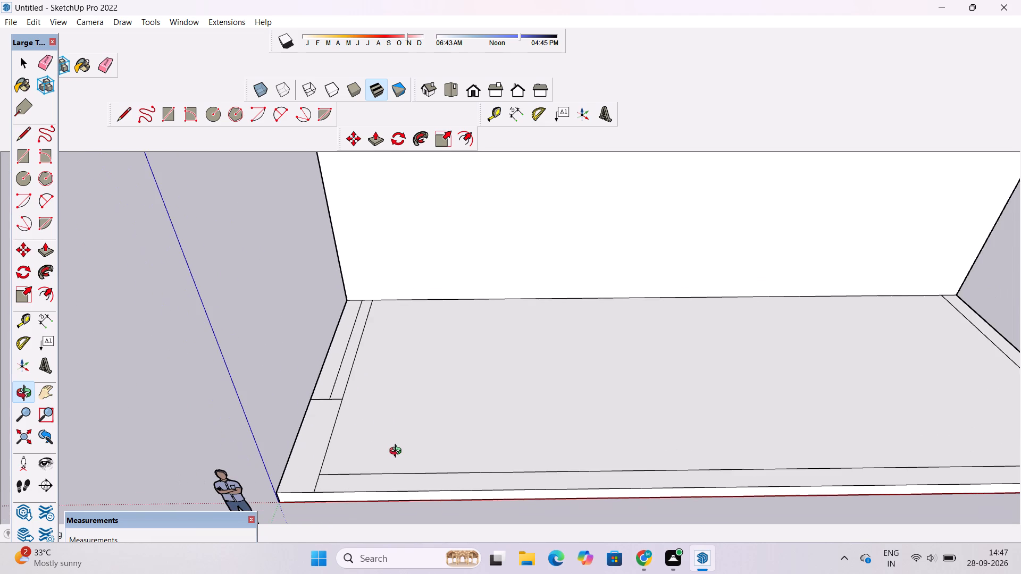
{"action": "scroll", "coordinate": [398, 452], "scroll_direction": "down", "scroll_amount": 1}
{"action": "left_click_drag", "start_coordinate": [424, 455], "coordinate": [424, 454], "text": "shift"}
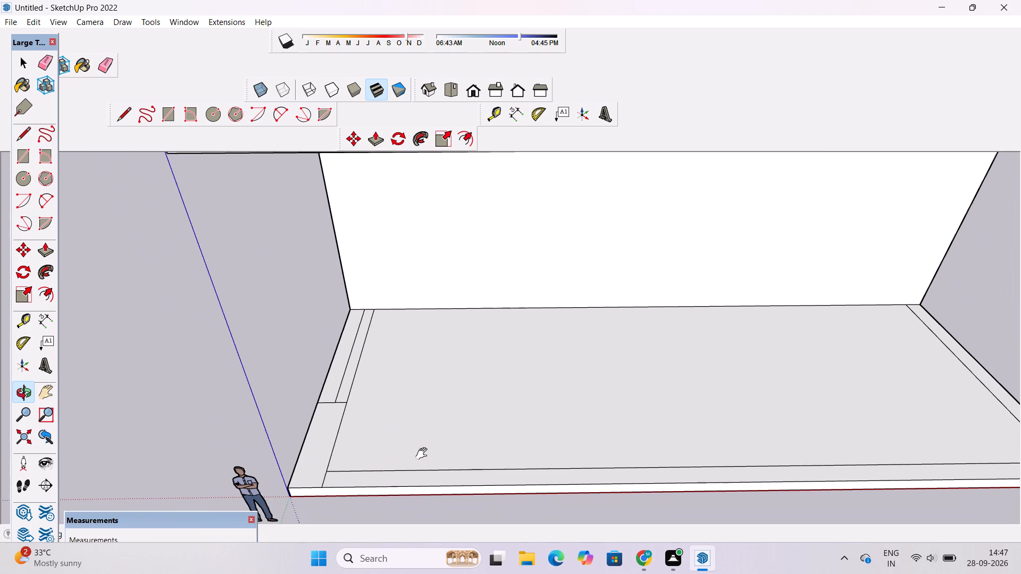
{"action": "left_click_drag", "start_coordinate": [424, 454], "coordinate": [402, 449], "text": "shift"}
{"action": "left_click_drag", "start_coordinate": [400, 442], "coordinate": [384, 500]}
Erase the 2.5' side strip's inner line between the cross line and the rear block's wall.
{"action": "scroll", "coordinate": [333, 400], "scroll_direction": "up", "scroll_amount": 5}
{"action": "left_click_drag", "start_coordinate": [328, 412], "coordinate": [344, 396]}
{"action": "left_click", "coordinate": [345, 394], "text": "shift"}
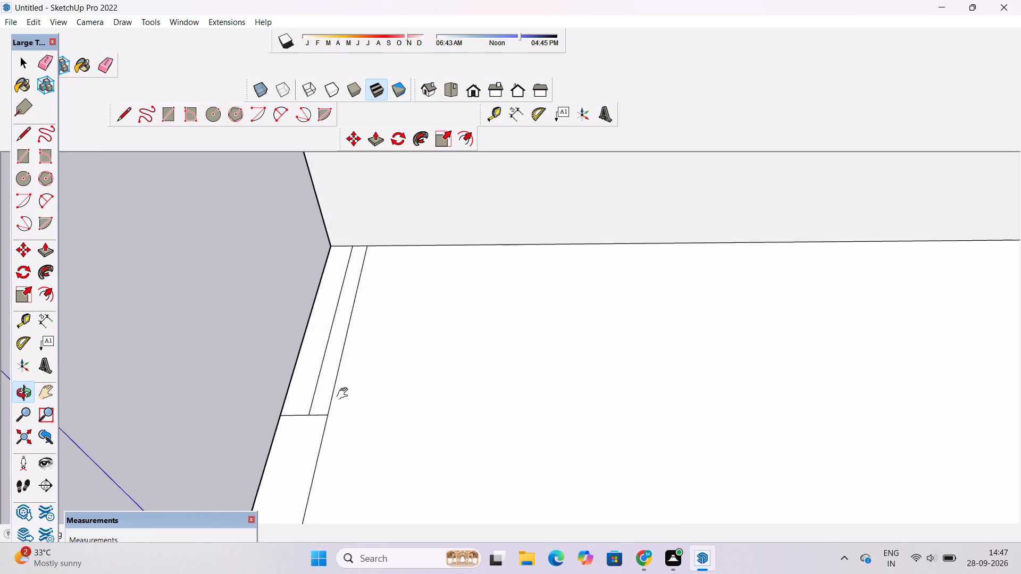
{"action": "key", "text": "e"}
{"action": "left_click_drag", "start_coordinate": [340, 357], "coordinate": [342, 363]}
Examine the front section's border outline, then the whole building together with the separate slab beside it.
{"action": "scroll", "coordinate": [345, 362], "scroll_direction": "down", "scroll_amount": 8}
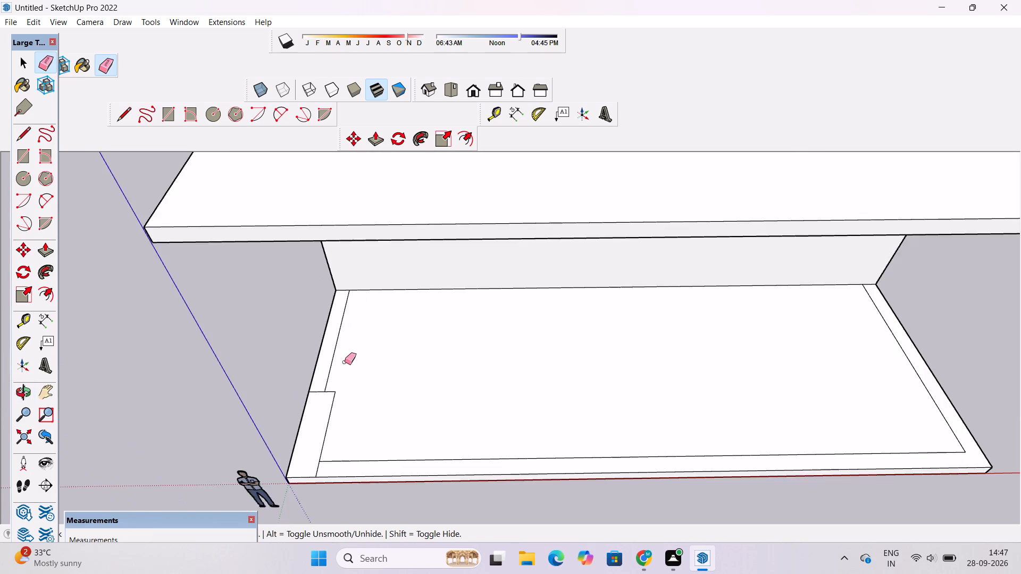
{"action": "scroll", "coordinate": [345, 362], "scroll_direction": "down", "scroll_amount": 3}
{"action": "scroll", "coordinate": [300, 387], "scroll_direction": "down", "scroll_amount": 3}
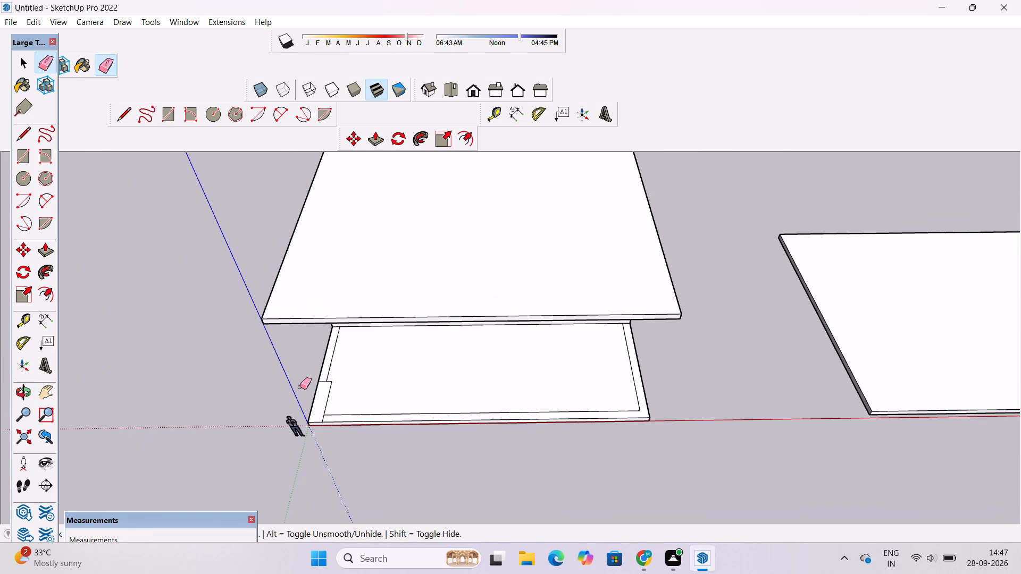
{"action": "key", "text": "space"}
{"action": "scroll", "coordinate": [756, 410], "scroll_direction": "up", "scroll_amount": 1}
{"action": "key", "text": "o"}
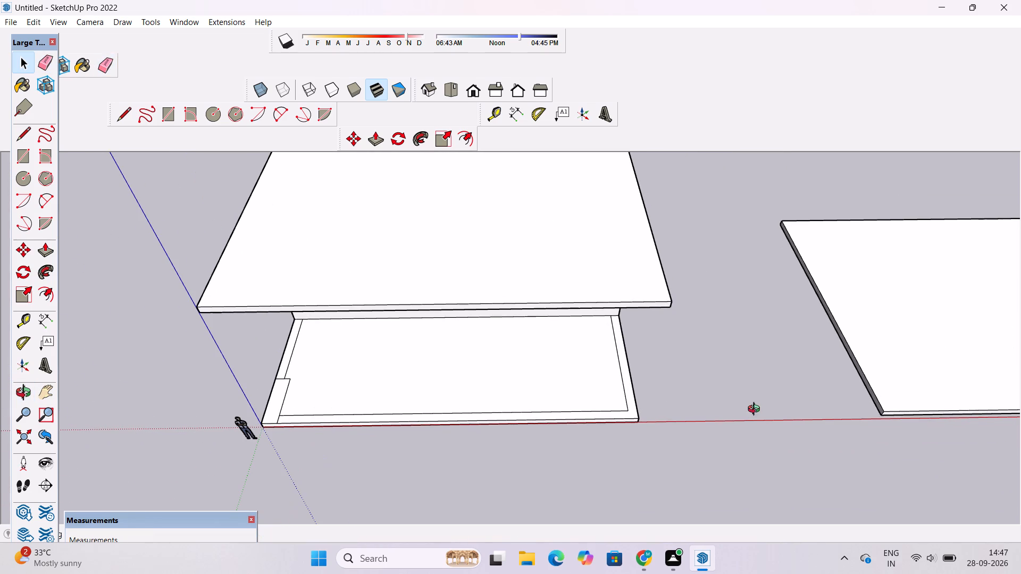
{"action": "scroll", "coordinate": [587, 420], "scroll_direction": "up", "scroll_amount": 6}
{"action": "left_click_drag", "start_coordinate": [587, 420], "coordinate": [584, 399], "text": "shift"}
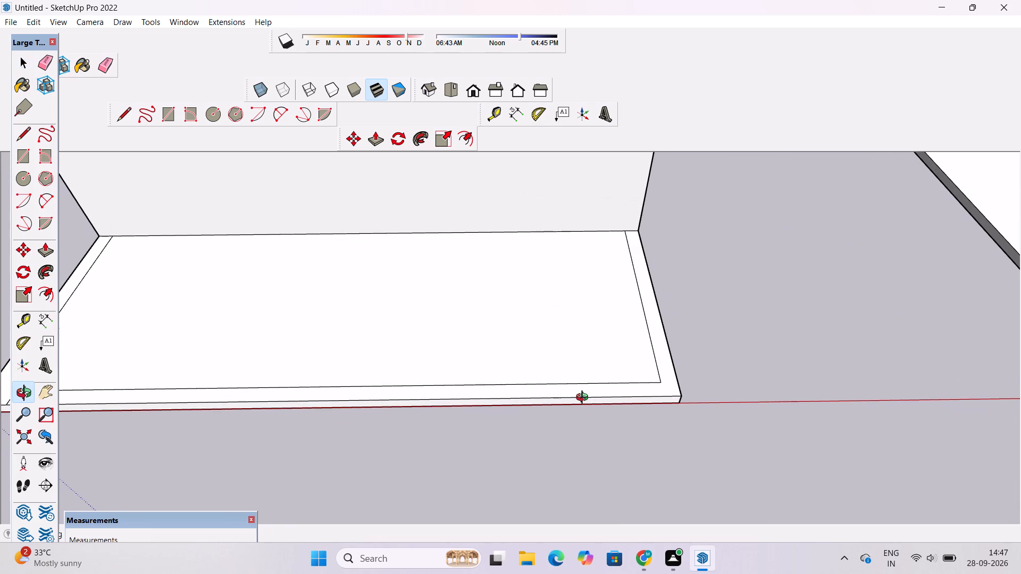
{"action": "scroll", "coordinate": [584, 399], "scroll_direction": "down", "scroll_amount": 2}
{"action": "scroll", "coordinate": [584, 399], "scroll_direction": "up", "scroll_amount": 1}
{"action": "scroll", "coordinate": [584, 399], "scroll_direction": "down", "scroll_amount": 6}
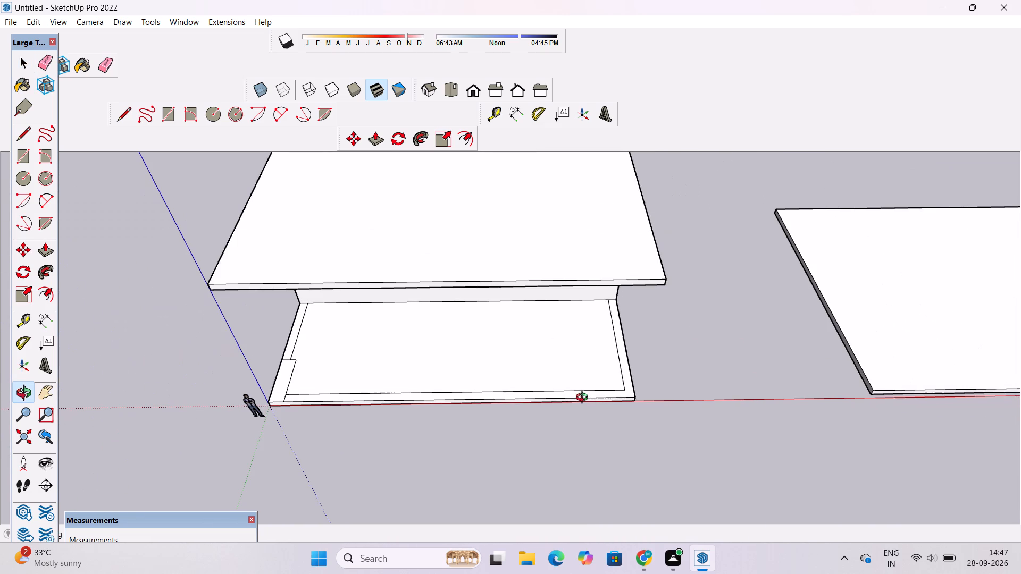
{"action": "scroll", "coordinate": [442, 398], "scroll_direction": "down", "scroll_amount": 4}
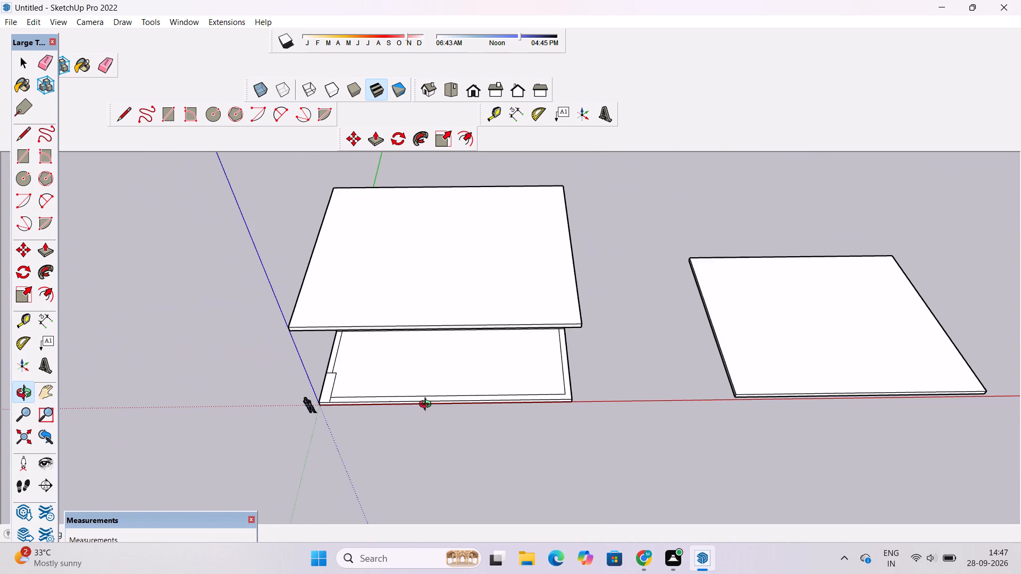
{"action": "scroll", "coordinate": [428, 406], "scroll_direction": "down", "scroll_amount": 4}
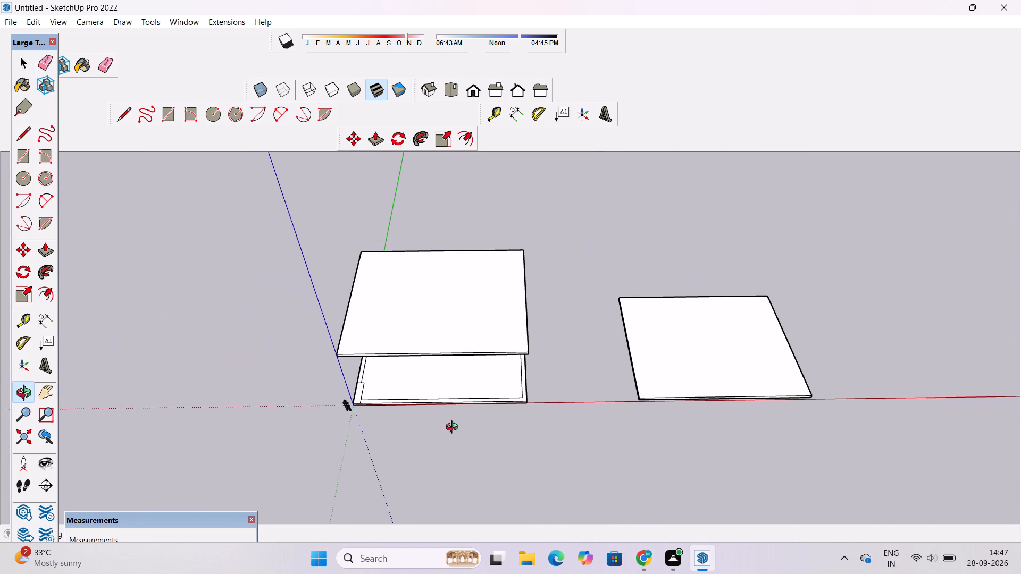
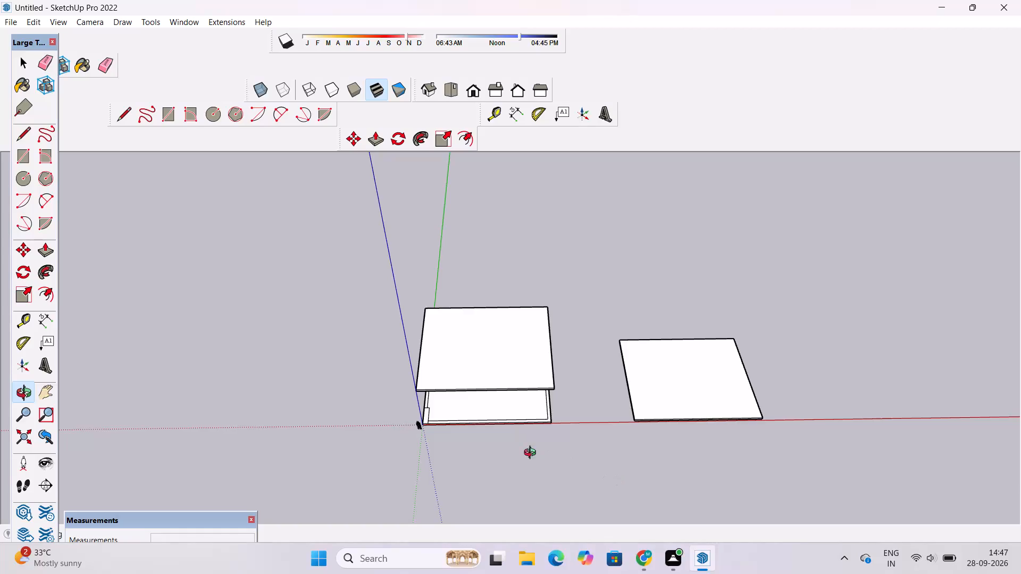
Examine the whole building and the separate slab beside it from above, from the front and from the side.
{"action": "scroll", "coordinate": [512, 452], "scroll_direction": "up", "scroll_amount": 4}
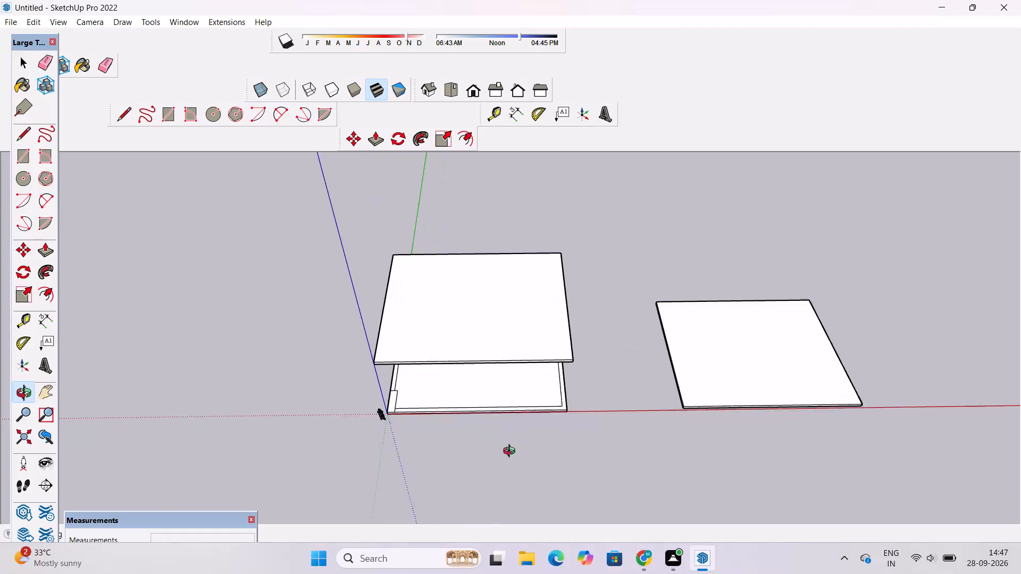
{"action": "scroll", "coordinate": [512, 452], "scroll_direction": "up", "scroll_amount": 1}
{"action": "scroll", "coordinate": [512, 452], "scroll_direction": "down", "scroll_amount": 10}
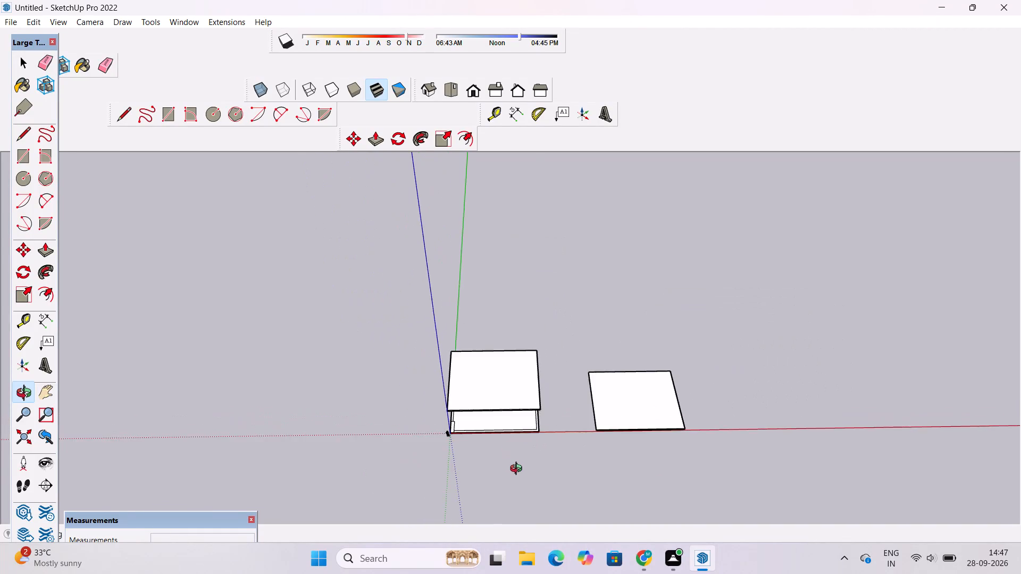
{"action": "scroll", "coordinate": [518, 470], "scroll_direction": "up", "scroll_amount": 12}
{"action": "left_click_drag", "start_coordinate": [507, 511], "coordinate": [507, 402]}
{"action": "scroll", "coordinate": [510, 395], "scroll_direction": "down", "scroll_amount": 4}
{"action": "scroll", "coordinate": [508, 396], "scroll_direction": "up", "scroll_amount": 3}
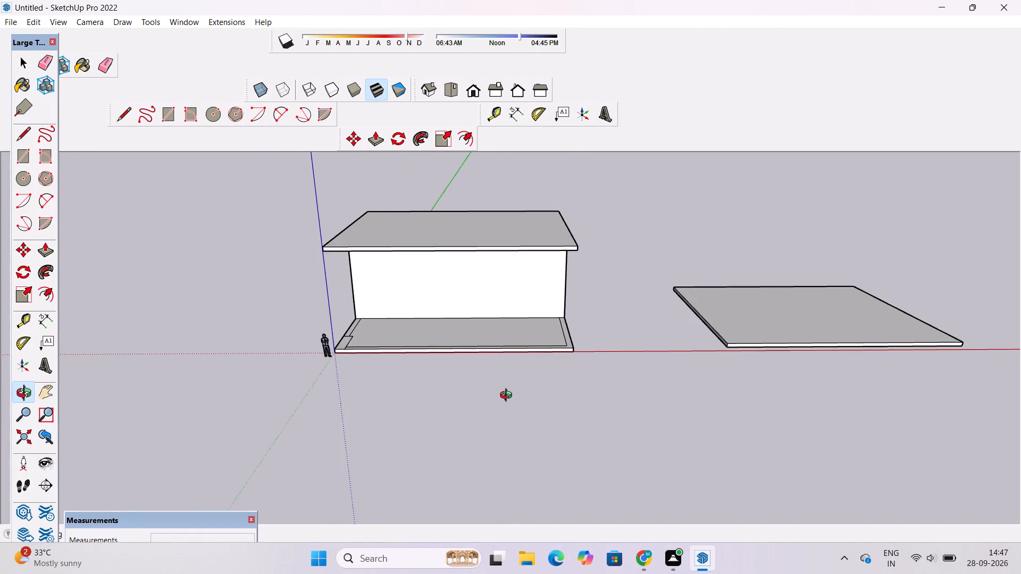
{"action": "left_click_drag", "start_coordinate": [508, 396], "coordinate": [517, 438], "text": "shift"}
{"action": "left_click_drag", "start_coordinate": [517, 439], "coordinate": [509, 368]}
{"action": "scroll", "coordinate": [510, 362], "scroll_direction": "up", "scroll_amount": 3}
{"action": "left_click_drag", "start_coordinate": [510, 362], "coordinate": [477, 379], "text": "shift"}
{"action": "scroll", "coordinate": [477, 379], "scroll_direction": "down", "scroll_amount": 5}
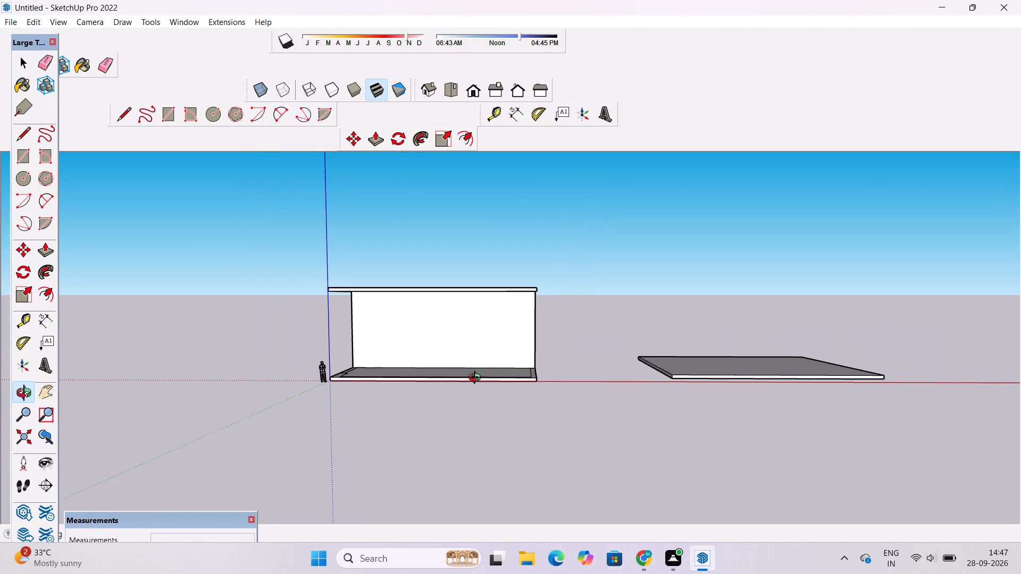
{"action": "left_click_drag", "start_coordinate": [497, 368], "coordinate": [840, 320]}
{"action": "left_click_drag", "start_coordinate": [842, 319], "coordinate": [582, 442]}
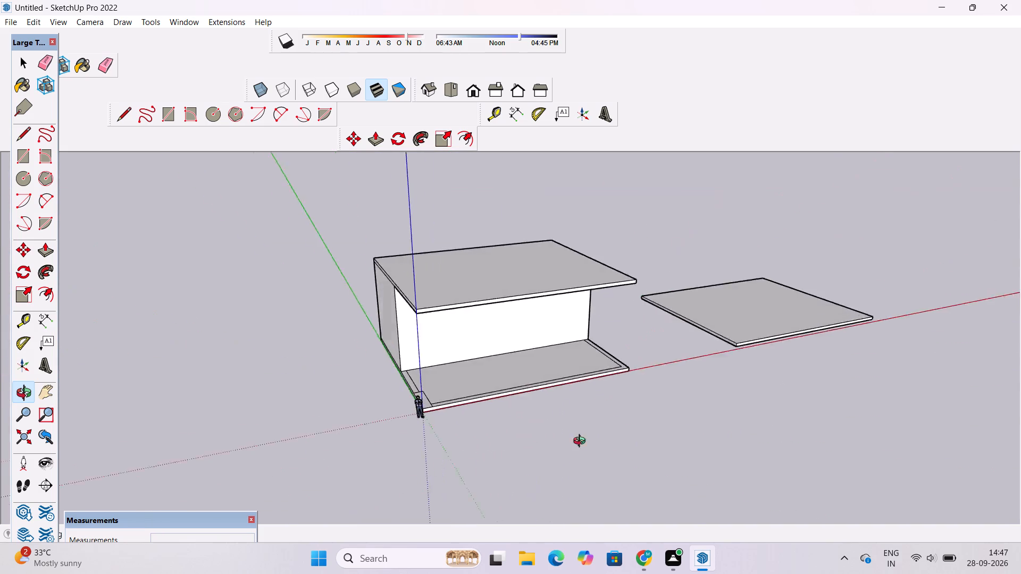
{"action": "left_click_drag", "start_coordinate": [582, 442], "coordinate": [471, 430]}
{"action": "left_click_drag", "start_coordinate": [429, 428], "coordinate": [761, 309]}
{"action": "left_click_drag", "start_coordinate": [752, 324], "coordinate": [552, 484]}
{"action": "left_click", "coordinate": [550, 484]}
{"action": "scroll", "coordinate": [533, 467], "scroll_direction": "down", "scroll_amount": 3}
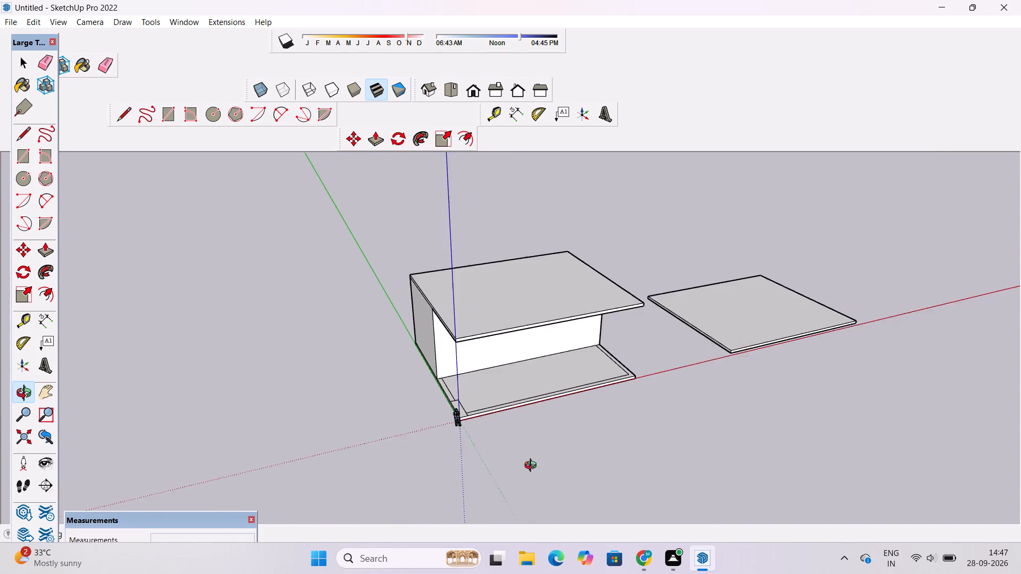
{"action": "scroll", "coordinate": [533, 467], "scroll_direction": "down", "scroll_amount": 2}
{"action": "left_click_drag", "start_coordinate": [569, 438], "coordinate": [444, 488]}
{"action": "scroll", "coordinate": [491, 459], "scroll_direction": "up", "scroll_amount": 4}
{"action": "left_click_drag", "start_coordinate": [576, 411], "coordinate": [429, 443], "text": "shift"}
{"action": "left_click_drag", "start_coordinate": [396, 477], "coordinate": [488, 376]}
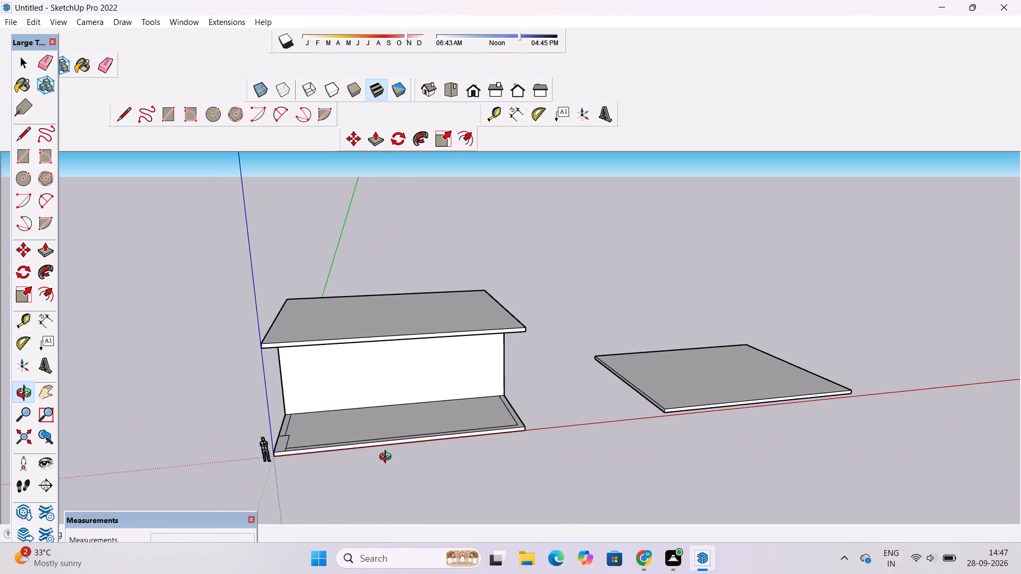
Examine the front section's border outline and corner strip between the base and the overhanging roof slab.
{"action": "scroll", "coordinate": [388, 458], "scroll_direction": "up", "scroll_amount": 4}
{"action": "left_click_drag", "start_coordinate": [395, 458], "coordinate": [437, 438]}
{"action": "left_click_drag", "start_coordinate": [438, 442], "coordinate": [358, 495]}
{"action": "left_click_drag", "start_coordinate": [356, 495], "coordinate": [404, 444]}
{"action": "scroll", "coordinate": [421, 434], "scroll_direction": "up", "scroll_amount": 5}
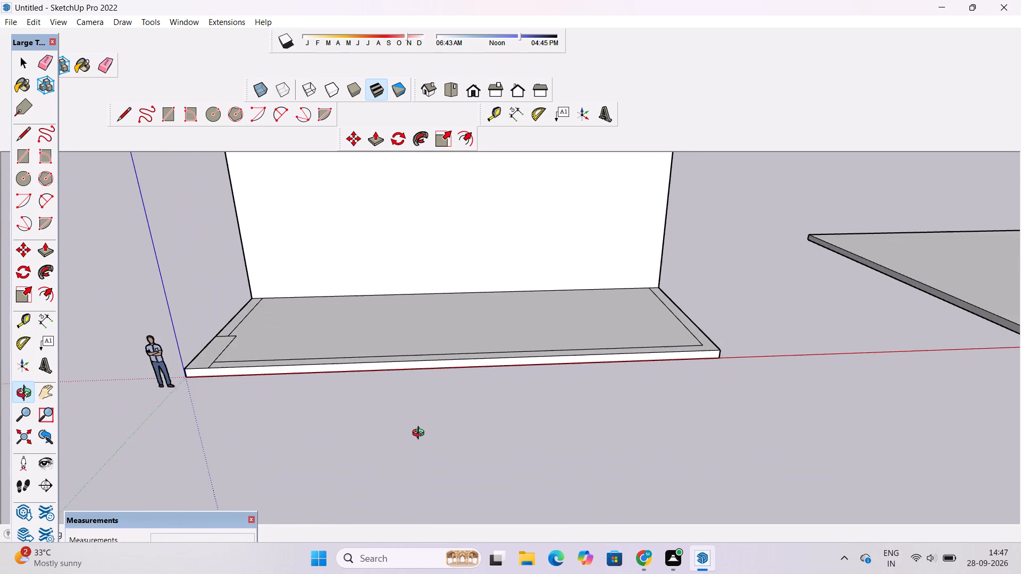
{"action": "scroll", "coordinate": [421, 434], "scroll_direction": "up", "scroll_amount": 3}
{"action": "scroll", "coordinate": [421, 434], "scroll_direction": "down", "scroll_amount": 6}
{"action": "scroll", "coordinate": [421, 434], "scroll_direction": "up", "scroll_amount": 6}
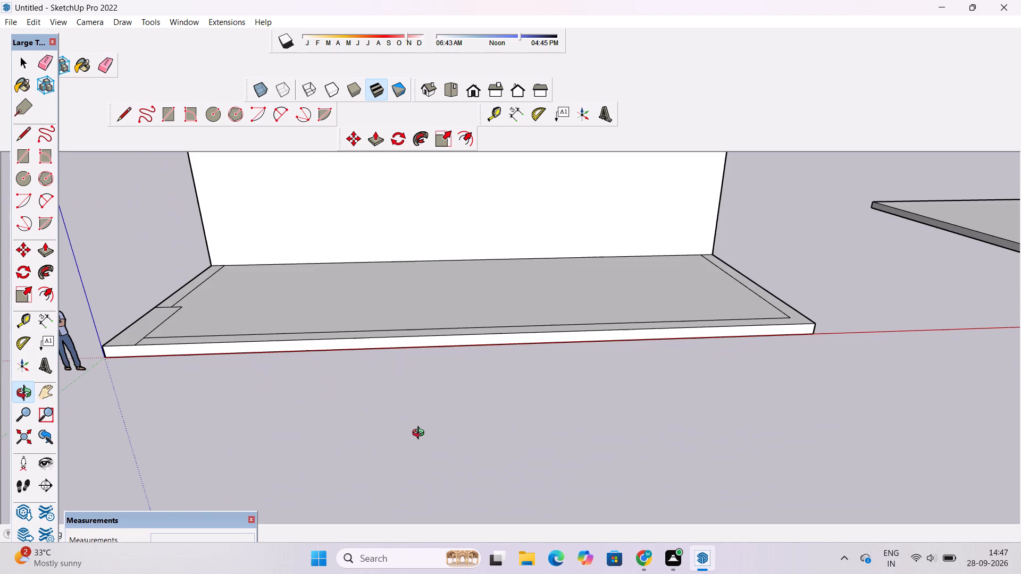
{"action": "scroll", "coordinate": [421, 434], "scroll_direction": "down", "scroll_amount": 6}
{"action": "scroll", "coordinate": [421, 434], "scroll_direction": "up", "scroll_amount": 6}
{"action": "scroll", "coordinate": [424, 434], "scroll_direction": "down", "scroll_amount": 5}
{"action": "left_click_drag", "start_coordinate": [444, 474], "coordinate": [444, 429]}
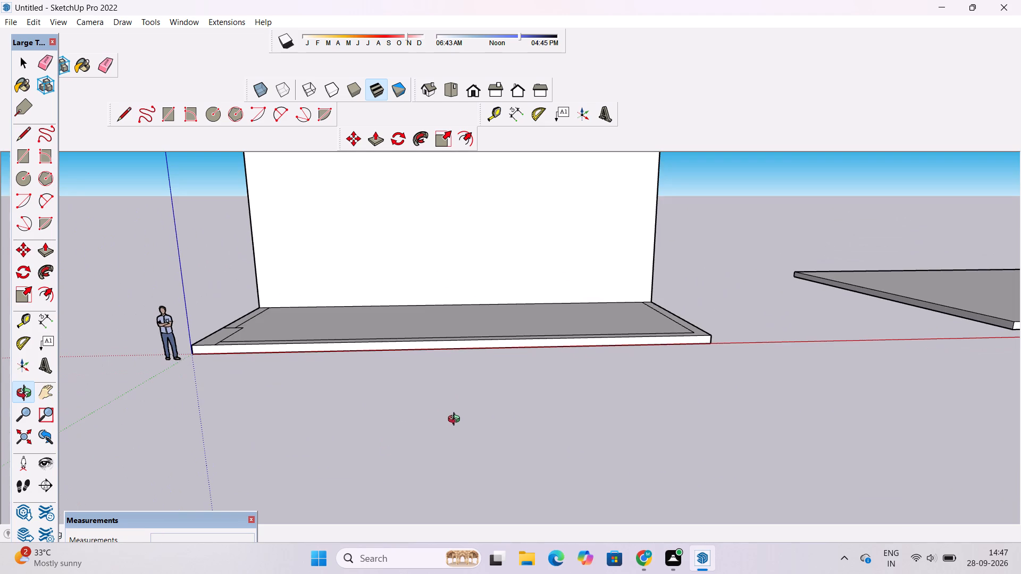
{"action": "scroll", "coordinate": [517, 386], "scroll_direction": "down", "scroll_amount": 7}
{"action": "left_click_drag", "start_coordinate": [533, 373], "coordinate": [559, 458], "text": "shift"}
{"action": "scroll", "coordinate": [555, 453], "scroll_direction": "up", "scroll_amount": 4}
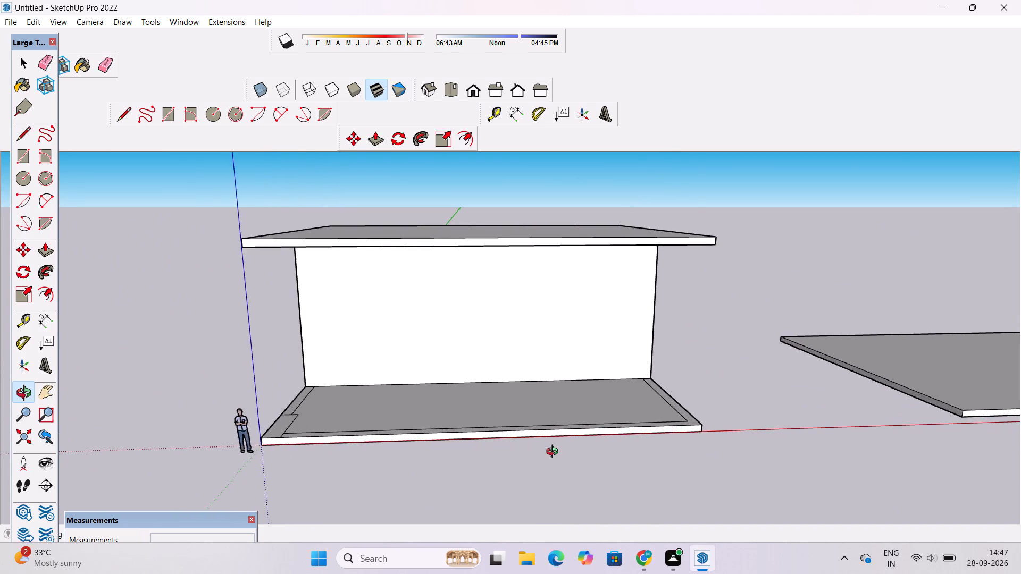
{"action": "scroll", "coordinate": [555, 453], "scroll_direction": "up", "scroll_amount": 5}
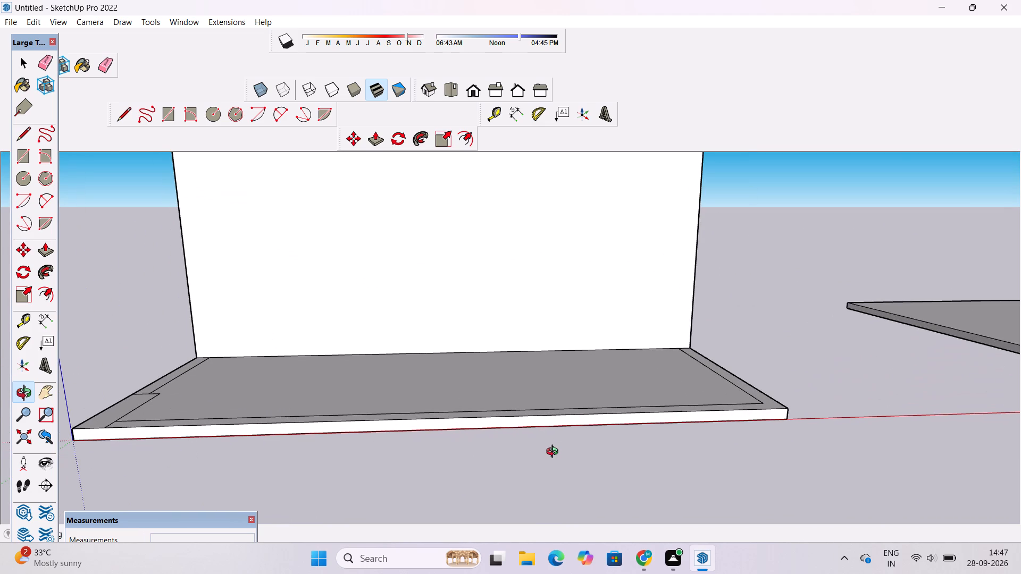
{"action": "scroll", "coordinate": [534, 466], "scroll_direction": "down", "scroll_amount": 2}
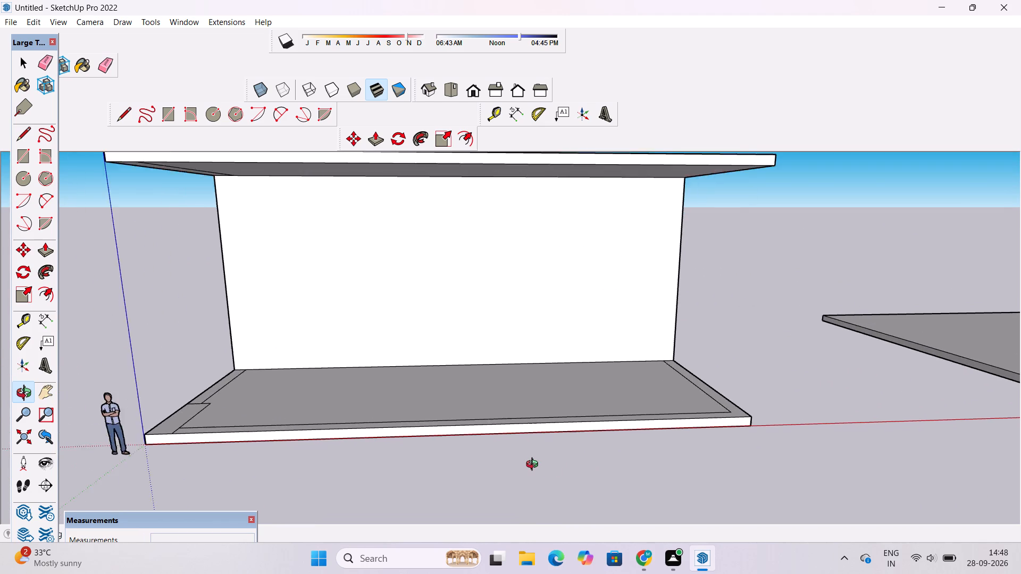
{"action": "scroll", "coordinate": [534, 466], "scroll_direction": "down", "scroll_amount": 2}
{"action": "left_click_drag", "start_coordinate": [554, 427], "coordinate": [555, 461]}
{"action": "scroll", "coordinate": [553, 457], "scroll_direction": "up", "scroll_amount": 5}
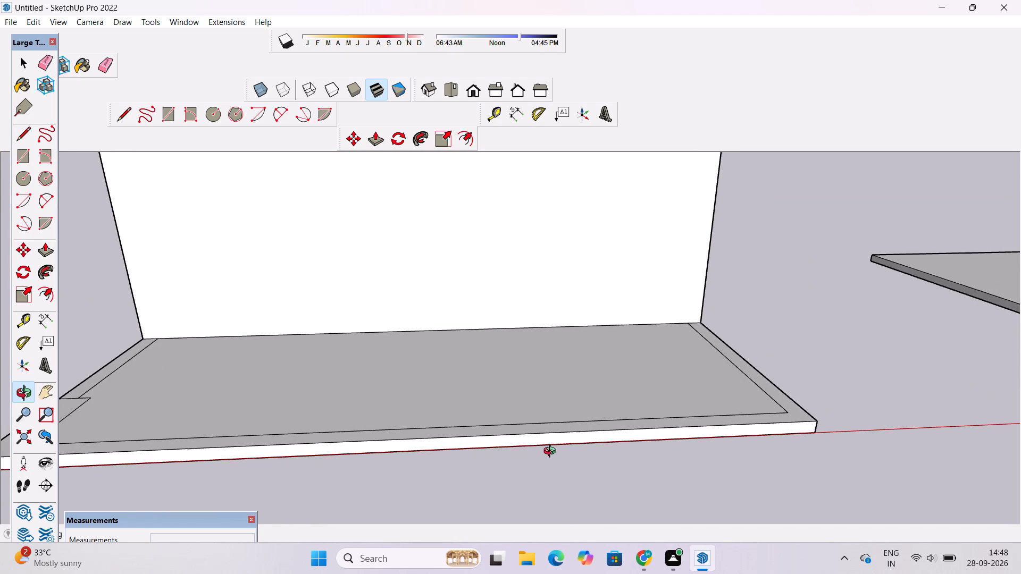
{"action": "left_click_drag", "start_coordinate": [552, 452], "coordinate": [544, 471]}
{"action": "scroll", "coordinate": [543, 437], "scroll_direction": "down", "scroll_amount": 7}
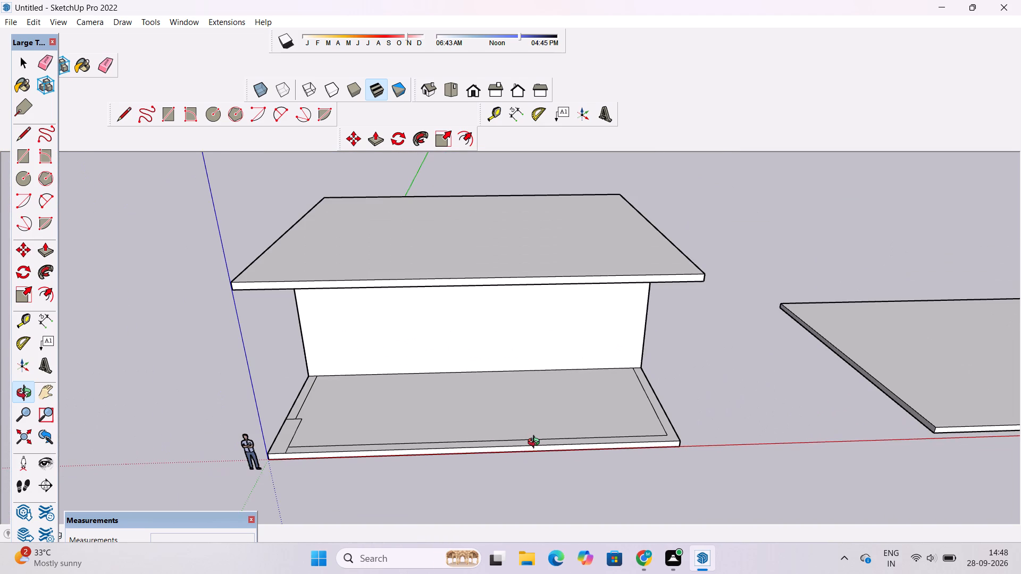
{"action": "scroll", "coordinate": [536, 443], "scroll_direction": "up", "scroll_amount": 5}
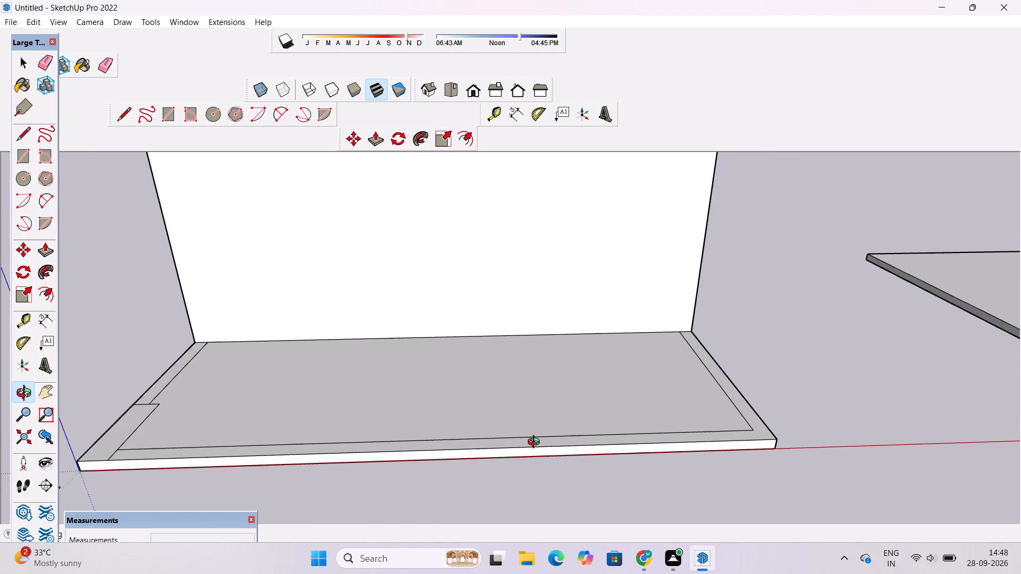
{"action": "scroll", "coordinate": [516, 404], "scroll_direction": "down", "scroll_amount": 7}
Examine the building's roof overhang, rear block wall and front section in relation to the separate slab.
{"action": "left_click_drag", "start_coordinate": [497, 445], "coordinate": [488, 385]}
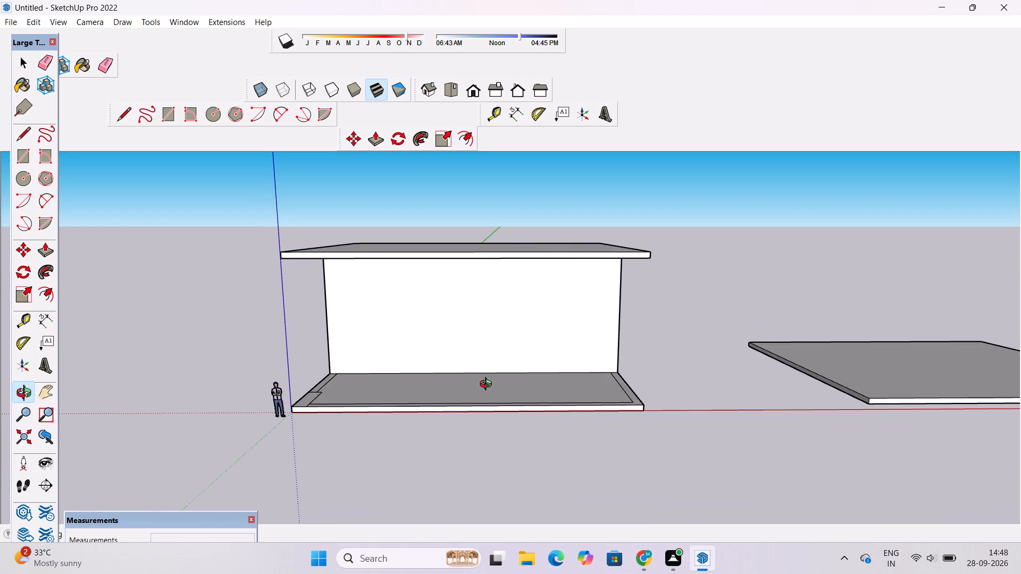
{"action": "left_click_drag", "start_coordinate": [527, 361], "coordinate": [407, 378], "text": "shift"}
{"action": "left_click_drag", "start_coordinate": [410, 381], "coordinate": [419, 433]}
{"action": "left_click_drag", "start_coordinate": [474, 410], "coordinate": [397, 399], "text": "shift"}
{"action": "scroll", "coordinate": [397, 397], "scroll_direction": "down", "scroll_amount": 4}
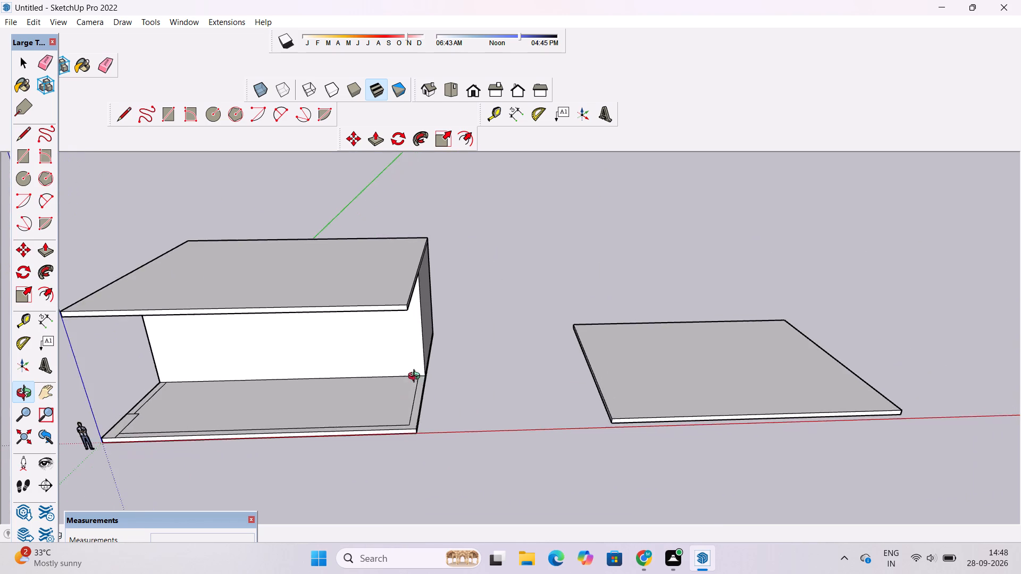
{"action": "left_click_drag", "start_coordinate": [417, 376], "coordinate": [430, 430]}
{"action": "left_click_drag", "start_coordinate": [426, 433], "coordinate": [440, 418], "text": "shift"}
{"action": "scroll", "coordinate": [394, 399], "scroll_direction": "up", "scroll_amount": 3}
{"action": "left_click_drag", "start_coordinate": [345, 417], "coordinate": [362, 376]}
{"action": "left_click_drag", "start_coordinate": [361, 377], "coordinate": [427, 377], "text": "shift"}
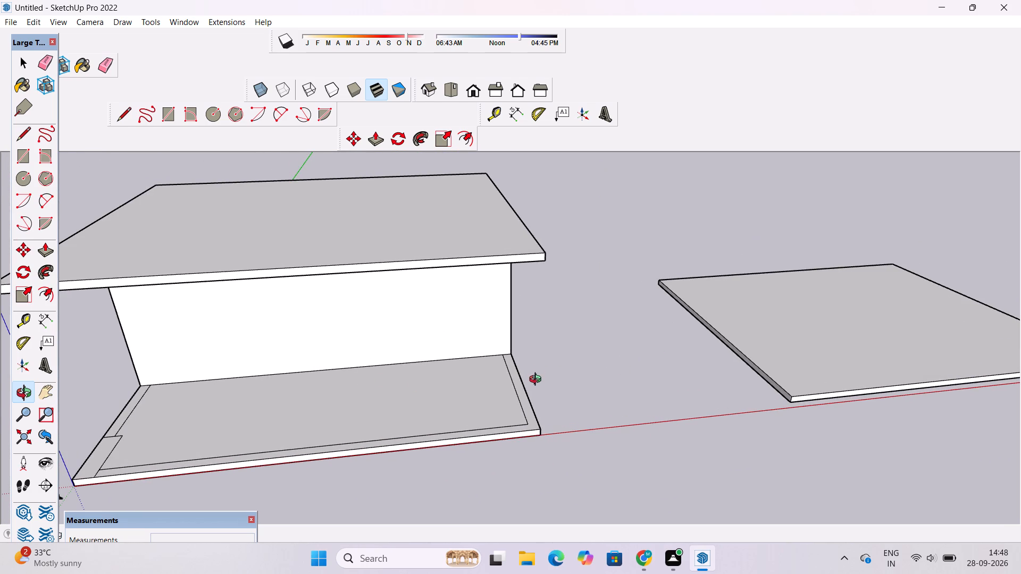
{"action": "left_click_drag", "start_coordinate": [538, 381], "coordinate": [401, 401]}
{"action": "scroll", "coordinate": [401, 397], "scroll_direction": "down", "scroll_amount": 5}
{"action": "left_click_drag", "start_coordinate": [449, 381], "coordinate": [446, 419]}
{"action": "scroll", "coordinate": [425, 412], "scroll_direction": "up", "scroll_amount": 2}
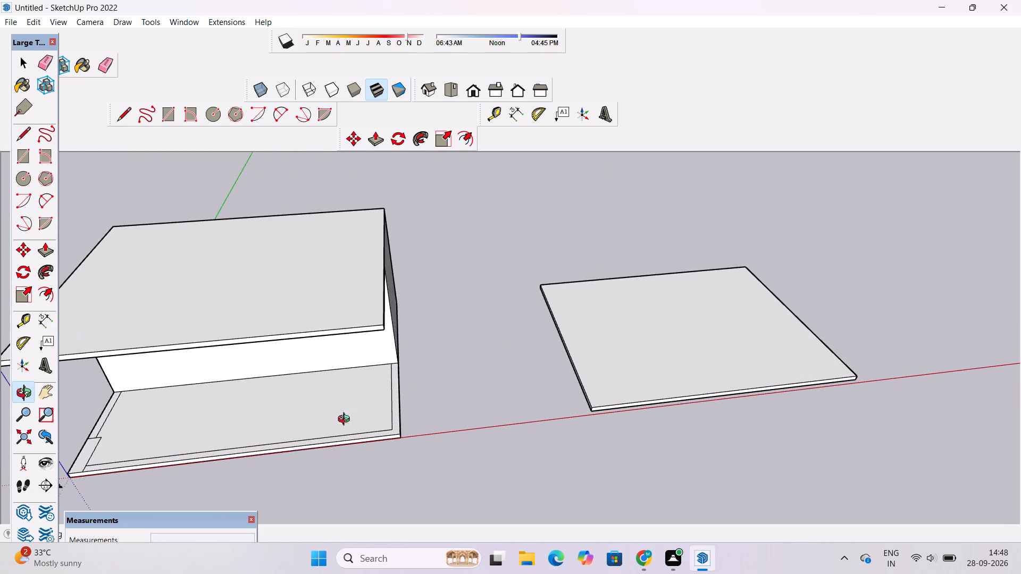
{"action": "left_click_drag", "start_coordinate": [346, 420], "coordinate": [455, 385], "text": "shift"}
{"action": "left_click_drag", "start_coordinate": [455, 445], "coordinate": [444, 365]}
{"action": "left_click_drag", "start_coordinate": [370, 342], "coordinate": [375, 351]}
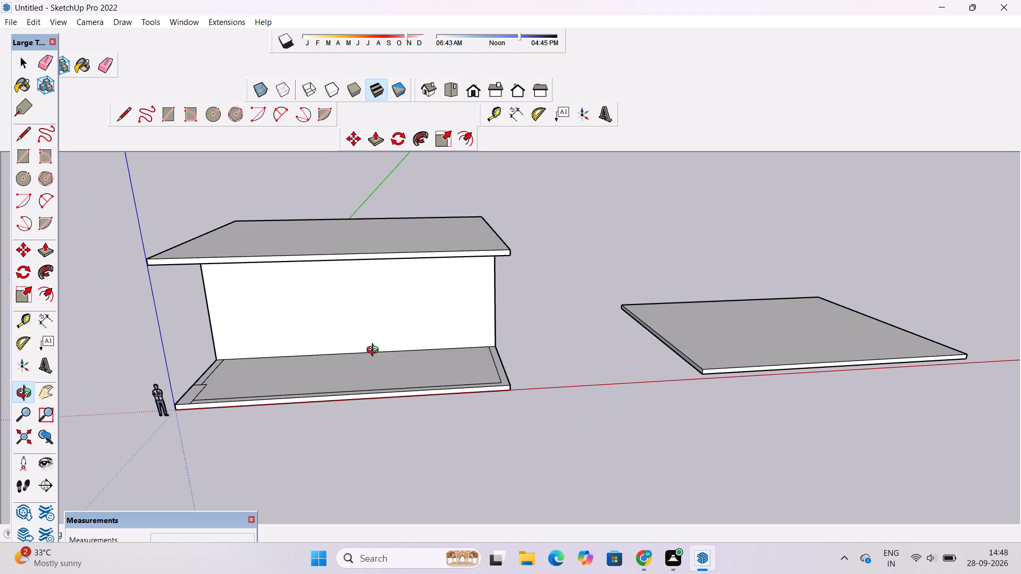
{"action": "scroll", "coordinate": [375, 351], "scroll_direction": "down", "scroll_amount": 1}
{"action": "left_click_drag", "start_coordinate": [375, 351], "coordinate": [386, 369], "text": "shift"}
{"action": "scroll", "coordinate": [386, 369], "scroll_direction": "up", "scroll_amount": 3}
{"action": "scroll", "coordinate": [386, 369], "scroll_direction": "down", "scroll_amount": 3}
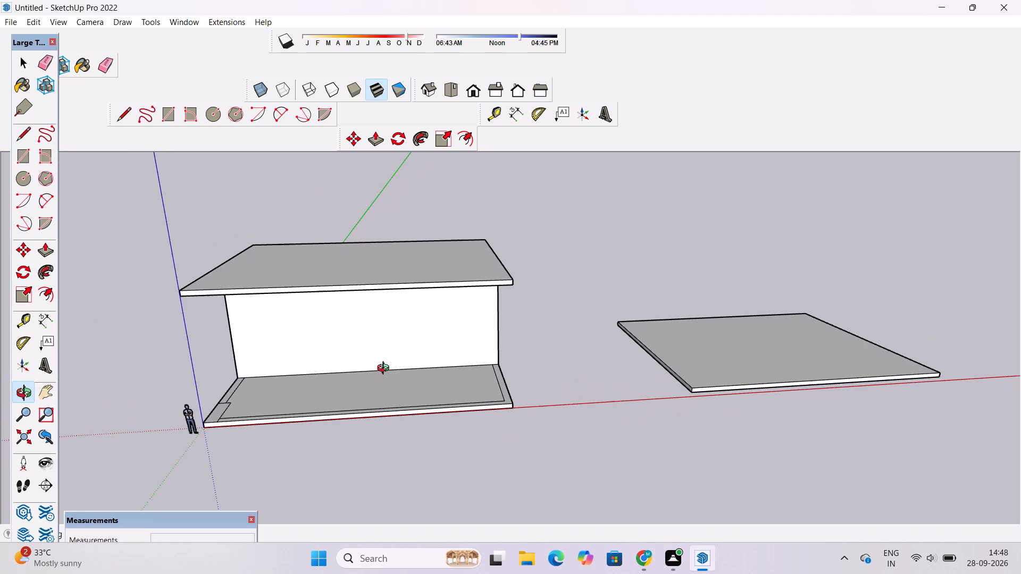
{"action": "scroll", "coordinate": [386, 369], "scroll_direction": "up", "scroll_amount": 1}
{"action": "scroll", "coordinate": [386, 369], "scroll_direction": "down", "scroll_amount": 1}
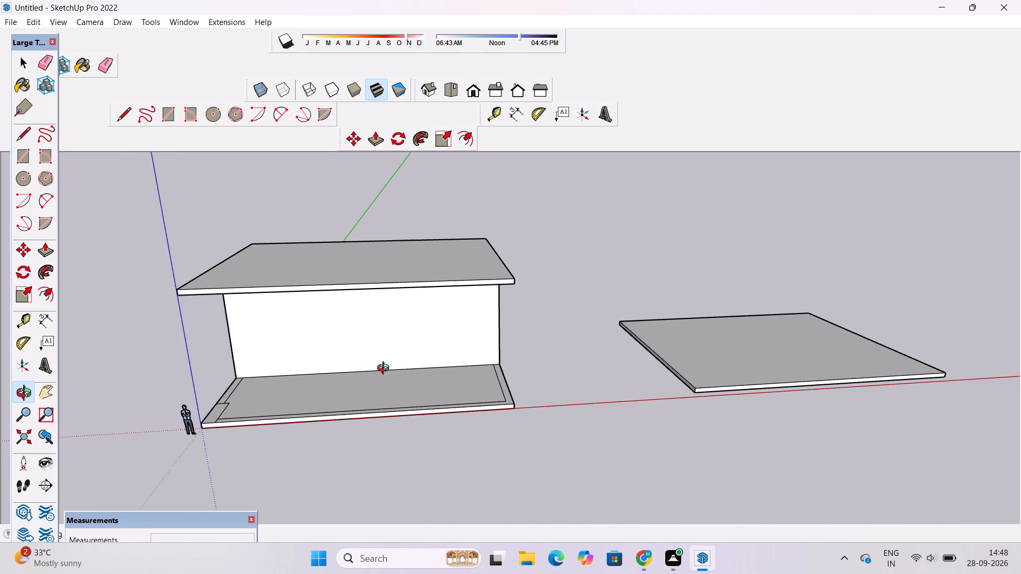
{"action": "scroll", "coordinate": [386, 369], "scroll_direction": "down", "scroll_amount": 1}
{"action": "left_click_drag", "start_coordinate": [417, 352], "coordinate": [409, 373]}
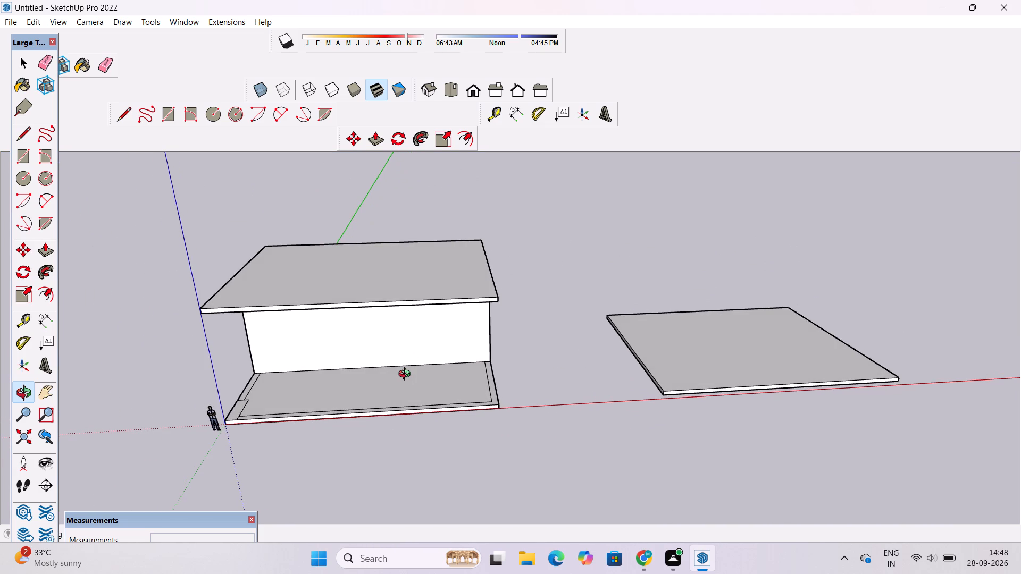
{"action": "scroll", "coordinate": [407, 375], "scroll_direction": "down", "scroll_amount": 3}
{"action": "scroll", "coordinate": [404, 375], "scroll_direction": "up", "scroll_amount": 2}
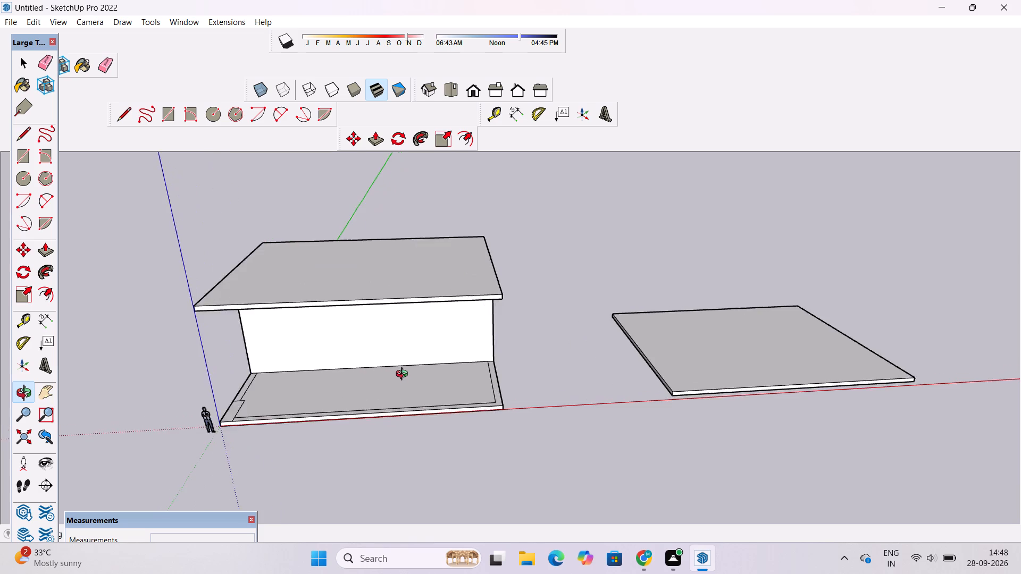
{"action": "scroll", "coordinate": [404, 375], "scroll_direction": "up", "scroll_amount": 1}
{"action": "scroll", "coordinate": [404, 375], "scroll_direction": "down", "scroll_amount": 4}
{"action": "scroll", "coordinate": [404, 375], "scroll_direction": "up", "scroll_amount": 4}
{"action": "left_click_drag", "start_coordinate": [404, 375], "coordinate": [434, 372], "text": "shift"}
{"action": "left_click_drag", "start_coordinate": [424, 395], "coordinate": [424, 366]}
{"action": "left_click_drag", "start_coordinate": [424, 364], "coordinate": [434, 415]}
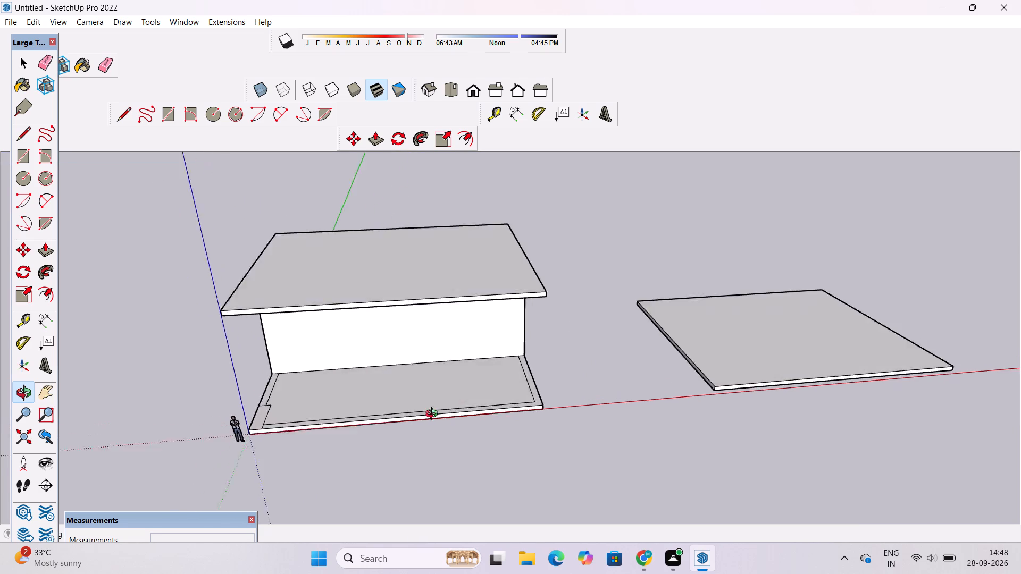
{"action": "left_click_drag", "start_coordinate": [434, 415], "coordinate": [388, 457]}
{"action": "left_click_drag", "start_coordinate": [375, 451], "coordinate": [407, 440], "text": "shift"}
Examine the front section's top face up close, checking the border lines and the stepped corner strip.
{"action": "scroll", "coordinate": [413, 432], "scroll_direction": "up", "scroll_amount": 4}
{"action": "left_click_drag", "start_coordinate": [412, 422], "coordinate": [421, 461]}
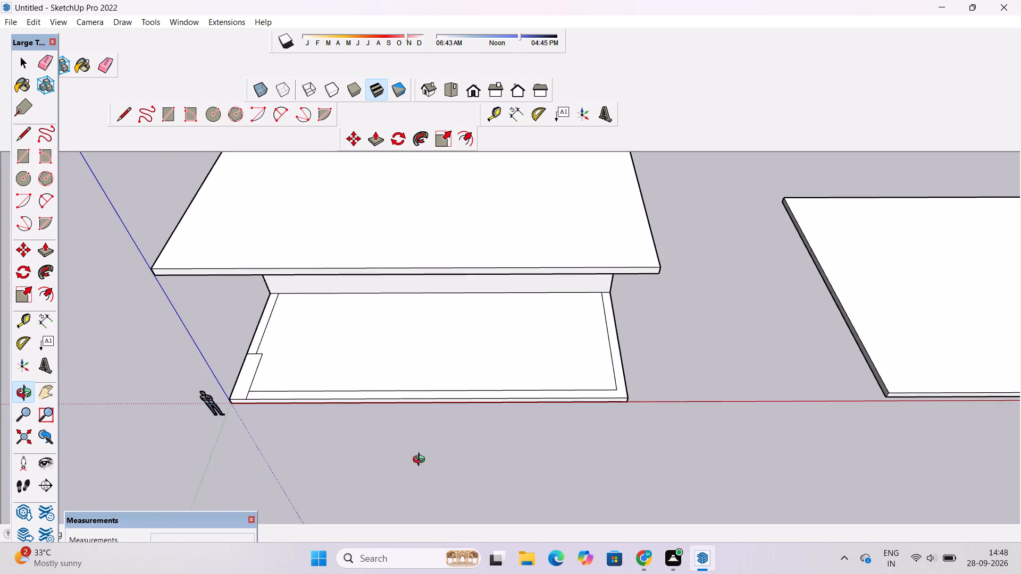
{"action": "left_click_drag", "start_coordinate": [421, 461], "coordinate": [422, 429]}
{"action": "scroll", "coordinate": [415, 422], "scroll_direction": "up", "scroll_amount": 4}
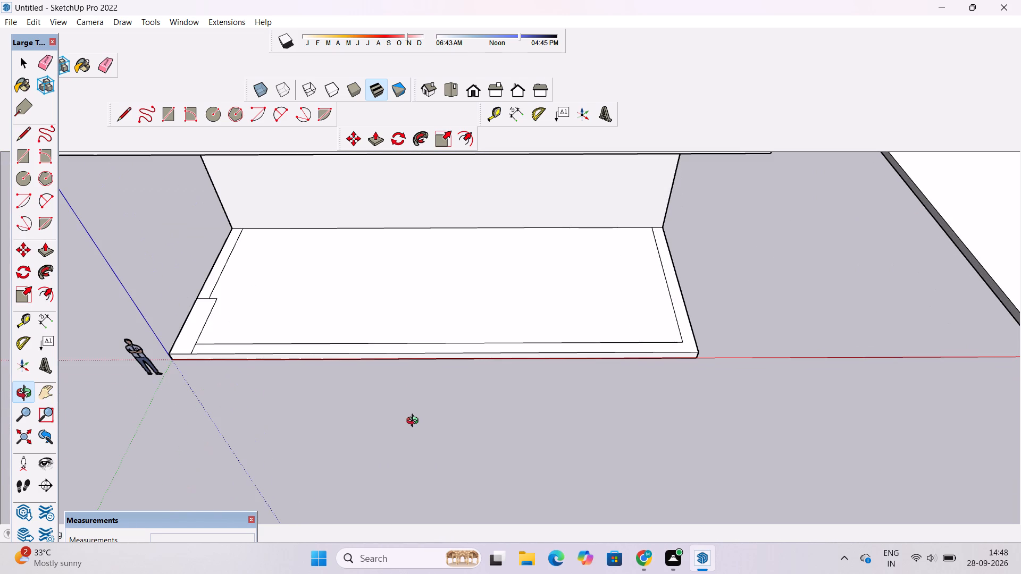
{"action": "scroll", "coordinate": [414, 422], "scroll_direction": "down", "scroll_amount": 4}
{"action": "left_click_drag", "start_coordinate": [412, 422], "coordinate": [406, 451]}
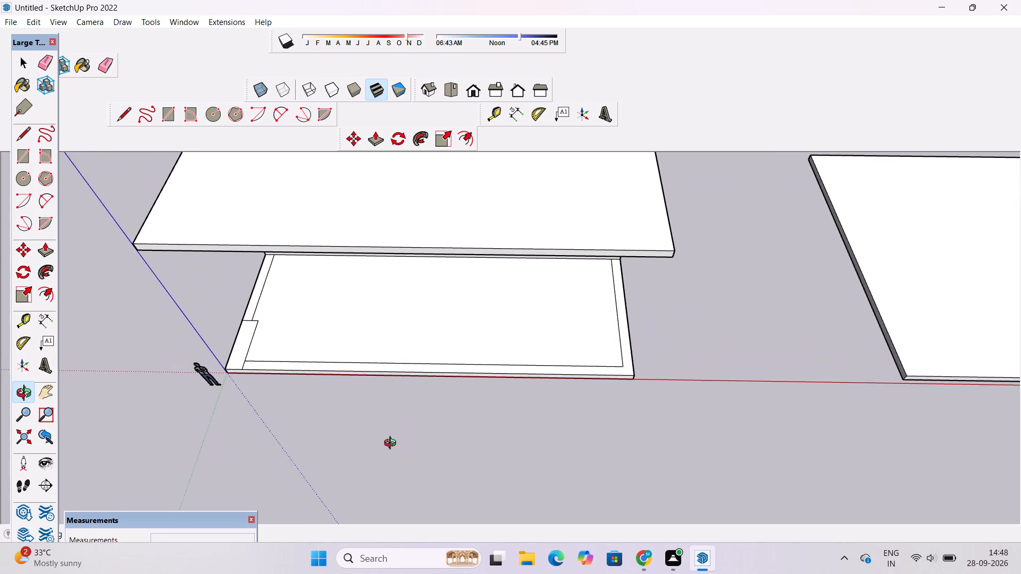
{"action": "scroll", "coordinate": [354, 430], "scroll_direction": "up", "scroll_amount": 5}
{"action": "left_click_drag", "start_coordinate": [355, 408], "coordinate": [371, 344]}
{"action": "left_click_drag", "start_coordinate": [379, 341], "coordinate": [323, 368]}
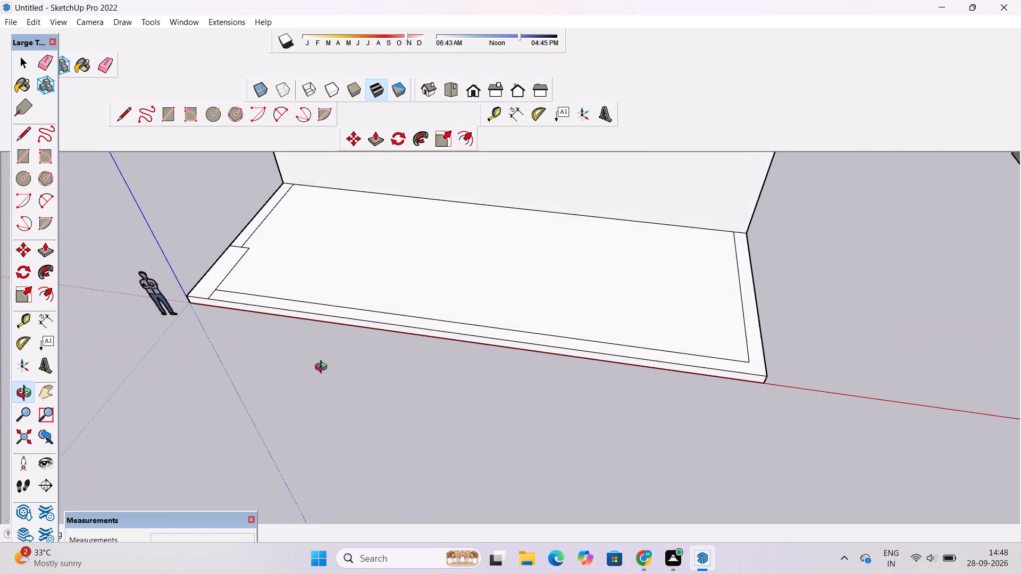
{"action": "left_click_drag", "start_coordinate": [323, 368], "coordinate": [363, 407]}
{"action": "left_click_drag", "start_coordinate": [363, 407], "coordinate": [377, 400]}
{"action": "left_click_drag", "start_coordinate": [377, 400], "coordinate": [389, 413], "text": "shift"}
{"action": "scroll", "coordinate": [389, 415], "scroll_direction": "down", "scroll_amount": 2}
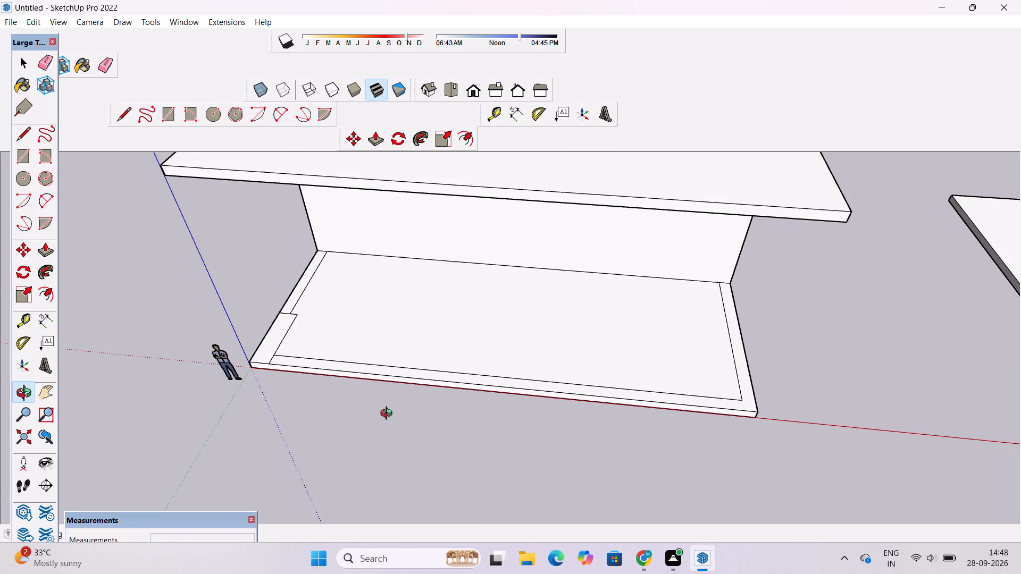
{"action": "left_click_drag", "start_coordinate": [388, 416], "coordinate": [388, 403]}
{"action": "left_click_drag", "start_coordinate": [385, 403], "coordinate": [386, 389]}
{"action": "left_click", "coordinate": [386, 389]}
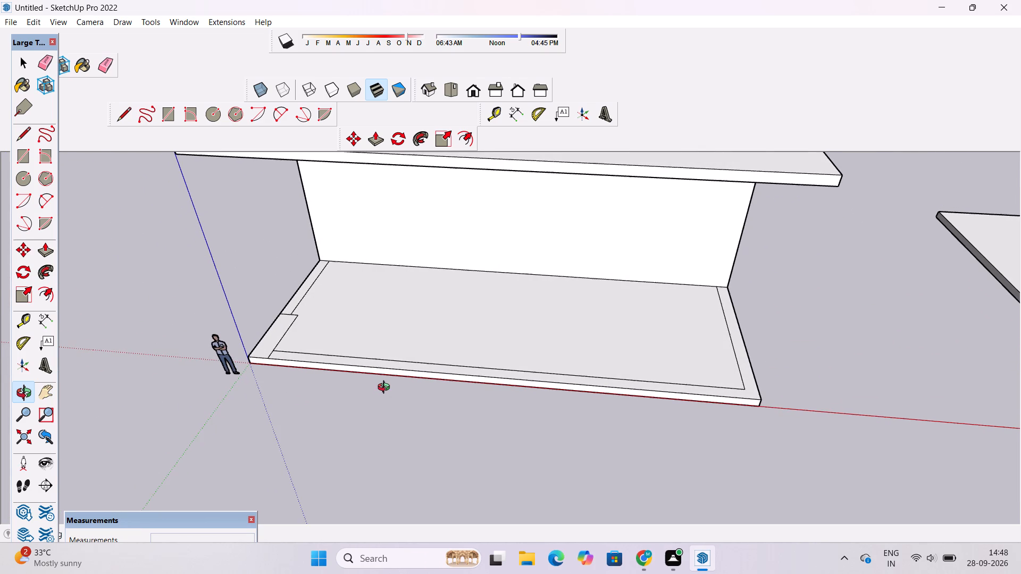
{"action": "scroll", "coordinate": [386, 389], "scroll_direction": "up", "scroll_amount": 4}
{"action": "left_click_drag", "start_coordinate": [387, 389], "coordinate": [402, 421], "text": "shift"}
{"action": "left_click_drag", "start_coordinate": [389, 427], "coordinate": [474, 440]}
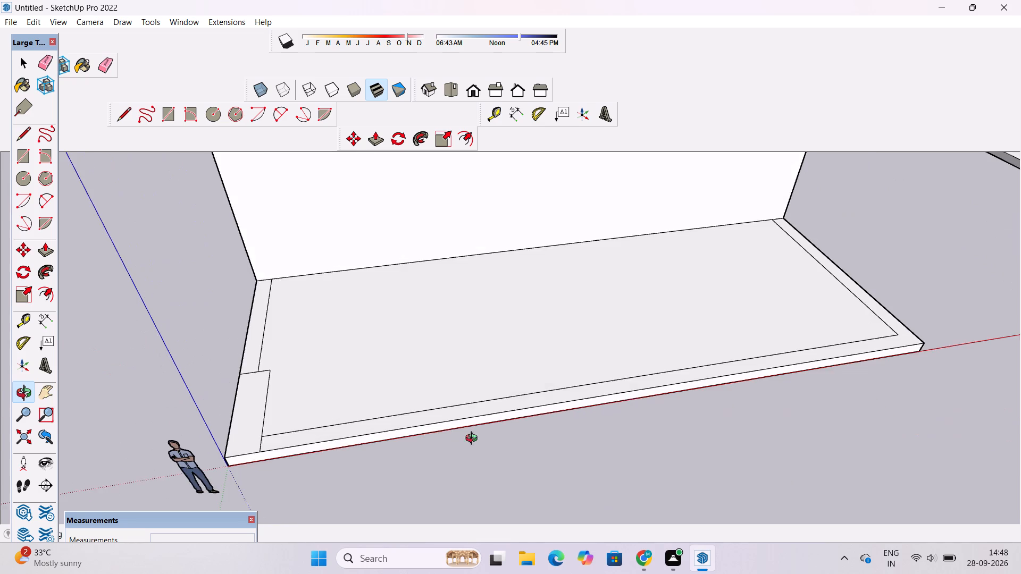
{"action": "left_click_drag", "start_coordinate": [472, 441], "coordinate": [448, 430], "text": "shift"}
{"action": "left_click", "coordinate": [447, 429]}
{"action": "left_click_drag", "start_coordinate": [416, 430], "coordinate": [403, 431]}
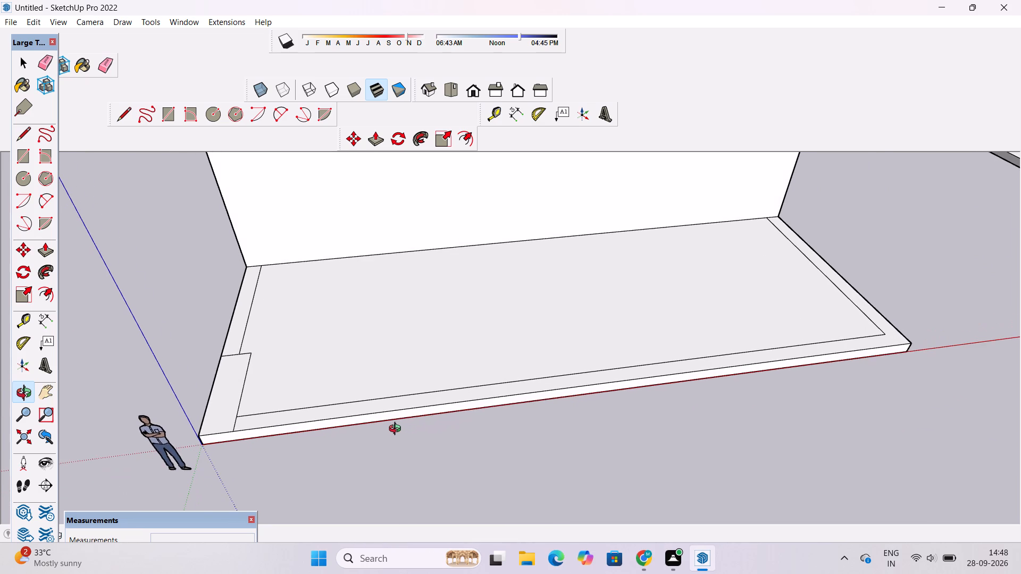
{"action": "scroll", "coordinate": [397, 430], "scroll_direction": "down", "scroll_amount": 6}
{"action": "scroll", "coordinate": [397, 430], "scroll_direction": "up", "scroll_amount": 5}
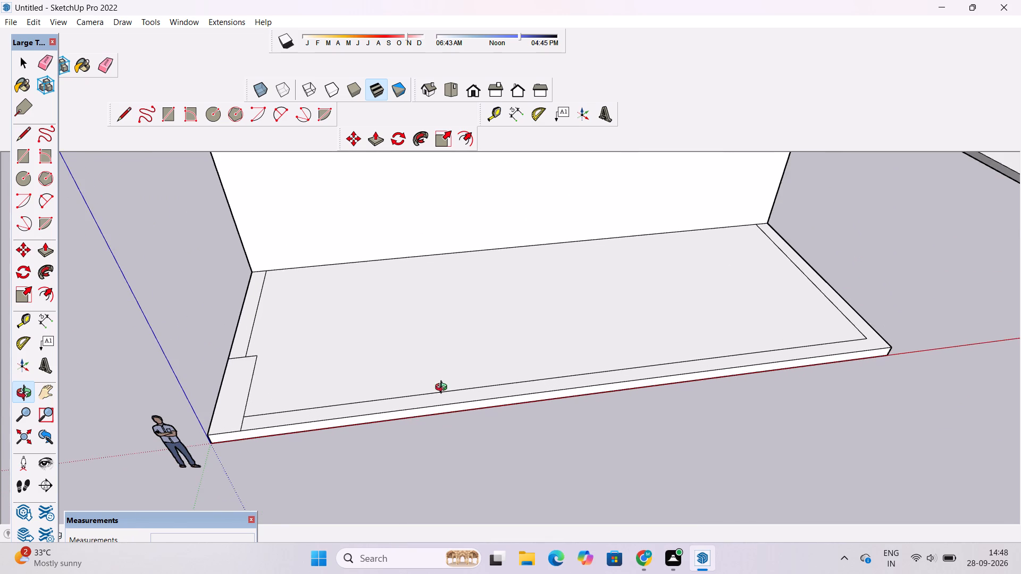
Examine the front section's top face, border lines and corner strip from the front and beneath the roof overhang.
{"action": "left_click_drag", "start_coordinate": [443, 389], "coordinate": [332, 425]}
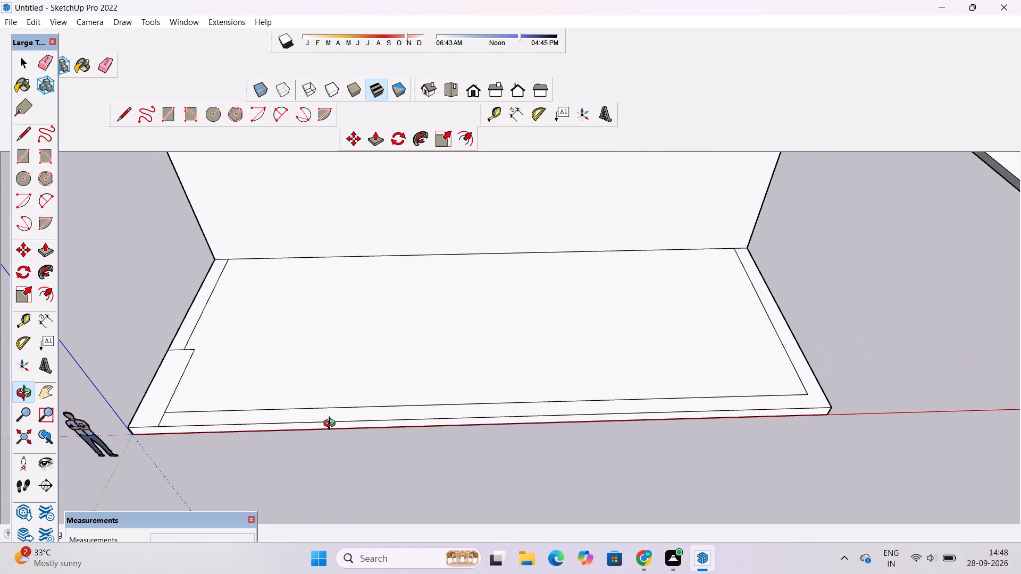
{"action": "scroll", "coordinate": [332, 425], "scroll_direction": "up", "scroll_amount": 3}
{"action": "scroll", "coordinate": [332, 425], "scroll_direction": "down", "scroll_amount": 4}
{"action": "scroll", "coordinate": [332, 425], "scroll_direction": "up", "scroll_amount": 4}
{"action": "scroll", "coordinate": [332, 425], "scroll_direction": "down", "scroll_amount": 2}
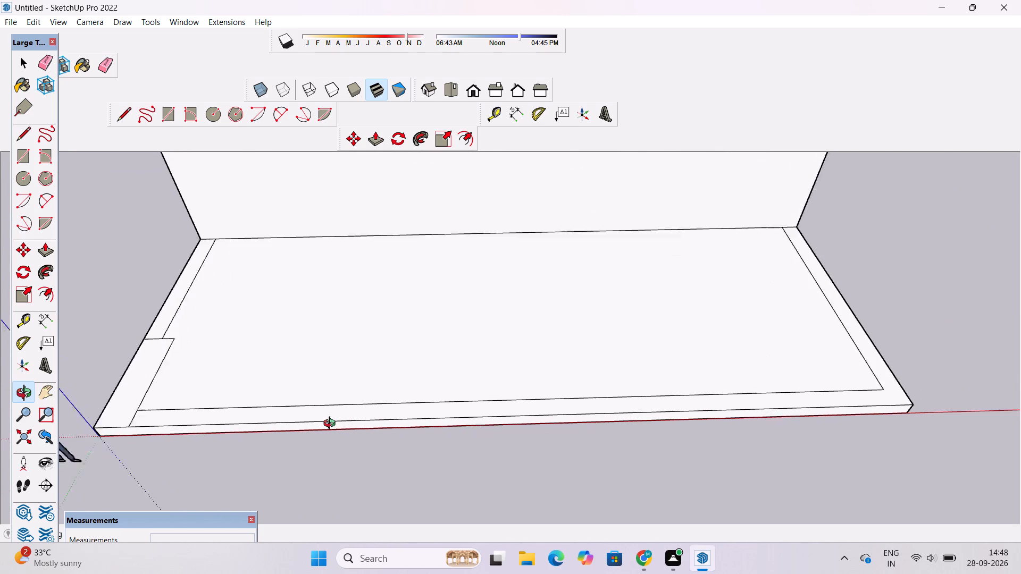
{"action": "scroll", "coordinate": [332, 425], "scroll_direction": "down", "scroll_amount": 2}
{"action": "scroll", "coordinate": [331, 425], "scroll_direction": "up", "scroll_amount": 6}
{"action": "left_click_drag", "start_coordinate": [323, 444], "coordinate": [322, 381]}
{"action": "scroll", "coordinate": [354, 337], "scroll_direction": "down", "scroll_amount": 7}
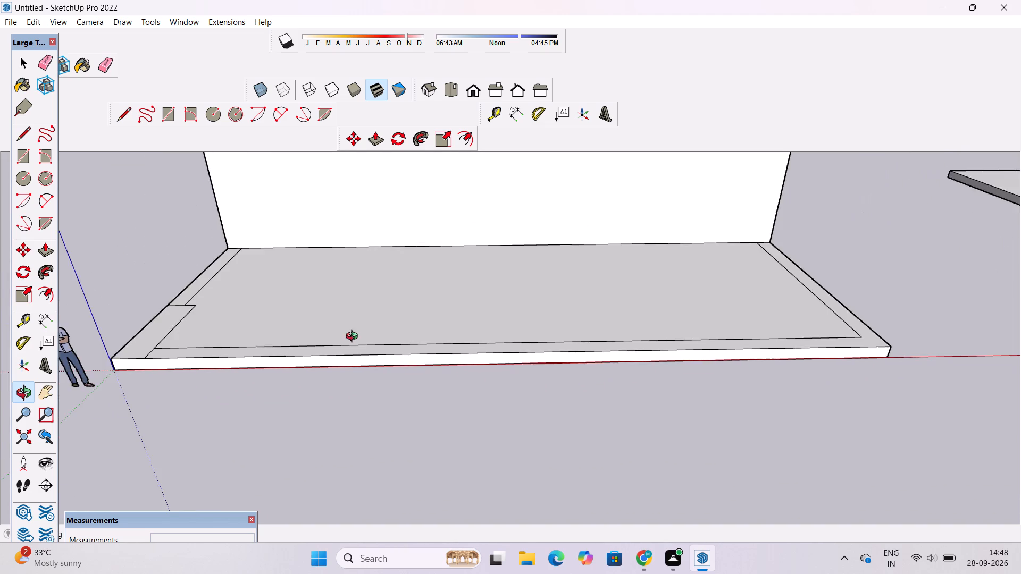
{"action": "left_click_drag", "start_coordinate": [354, 344], "coordinate": [357, 386]}
{"action": "scroll", "coordinate": [357, 386], "scroll_direction": "down", "scroll_amount": 4}
{"action": "left_click_drag", "start_coordinate": [363, 380], "coordinate": [353, 381], "text": "shift"}
{"action": "left_click_drag", "start_coordinate": [353, 381], "coordinate": [361, 403]}
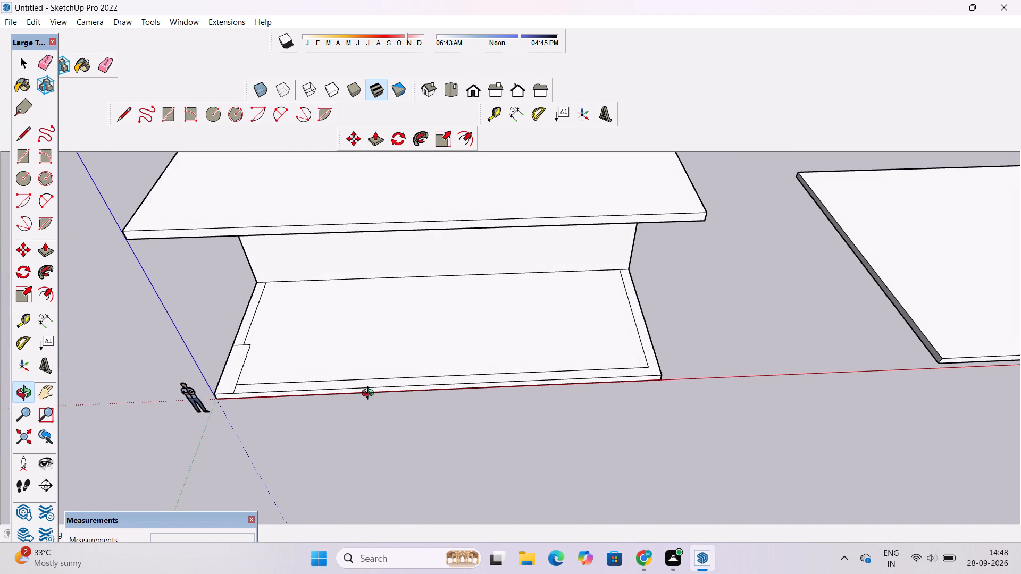
{"action": "left_click_drag", "start_coordinate": [390, 384], "coordinate": [338, 384], "text": "shift"}
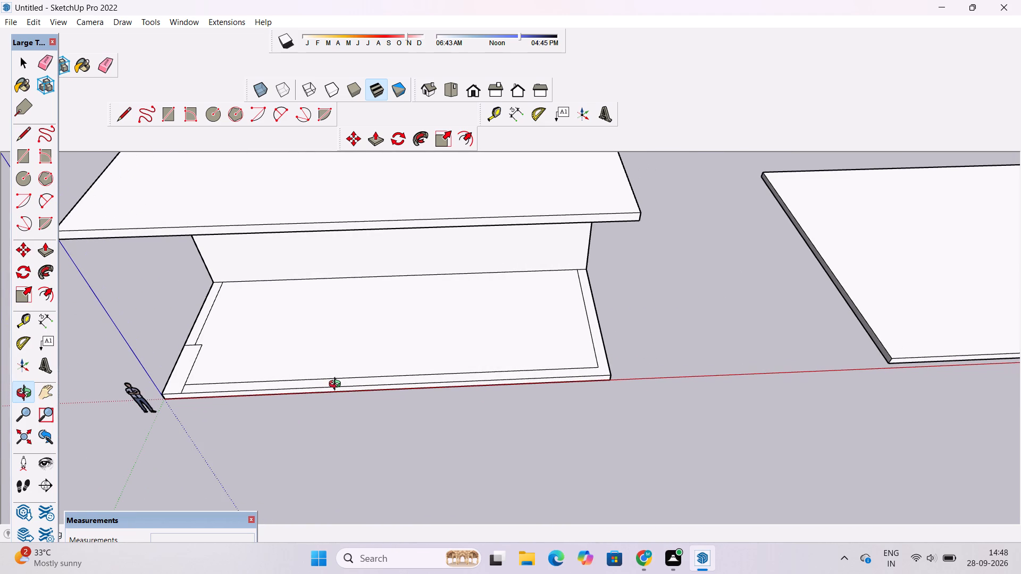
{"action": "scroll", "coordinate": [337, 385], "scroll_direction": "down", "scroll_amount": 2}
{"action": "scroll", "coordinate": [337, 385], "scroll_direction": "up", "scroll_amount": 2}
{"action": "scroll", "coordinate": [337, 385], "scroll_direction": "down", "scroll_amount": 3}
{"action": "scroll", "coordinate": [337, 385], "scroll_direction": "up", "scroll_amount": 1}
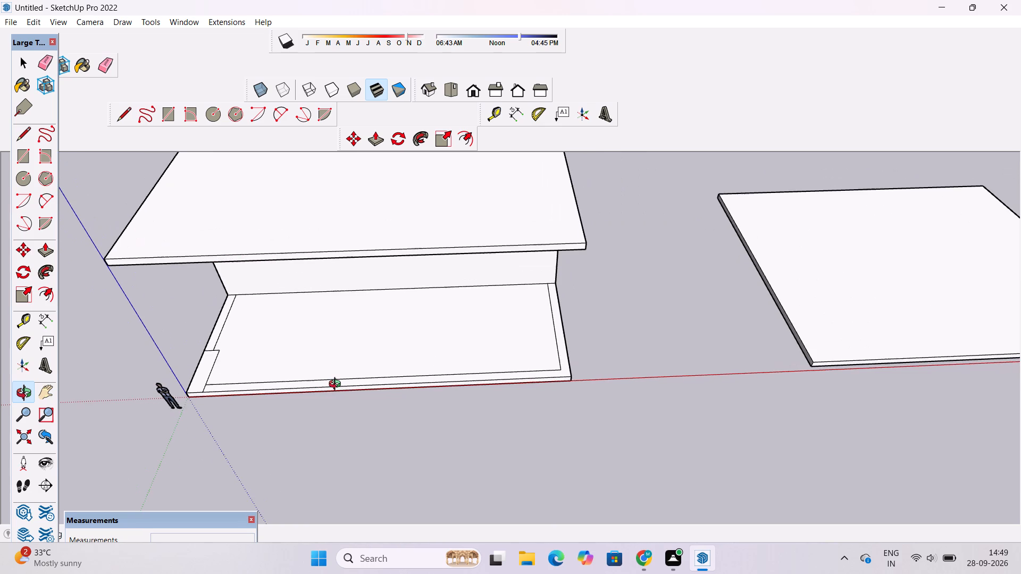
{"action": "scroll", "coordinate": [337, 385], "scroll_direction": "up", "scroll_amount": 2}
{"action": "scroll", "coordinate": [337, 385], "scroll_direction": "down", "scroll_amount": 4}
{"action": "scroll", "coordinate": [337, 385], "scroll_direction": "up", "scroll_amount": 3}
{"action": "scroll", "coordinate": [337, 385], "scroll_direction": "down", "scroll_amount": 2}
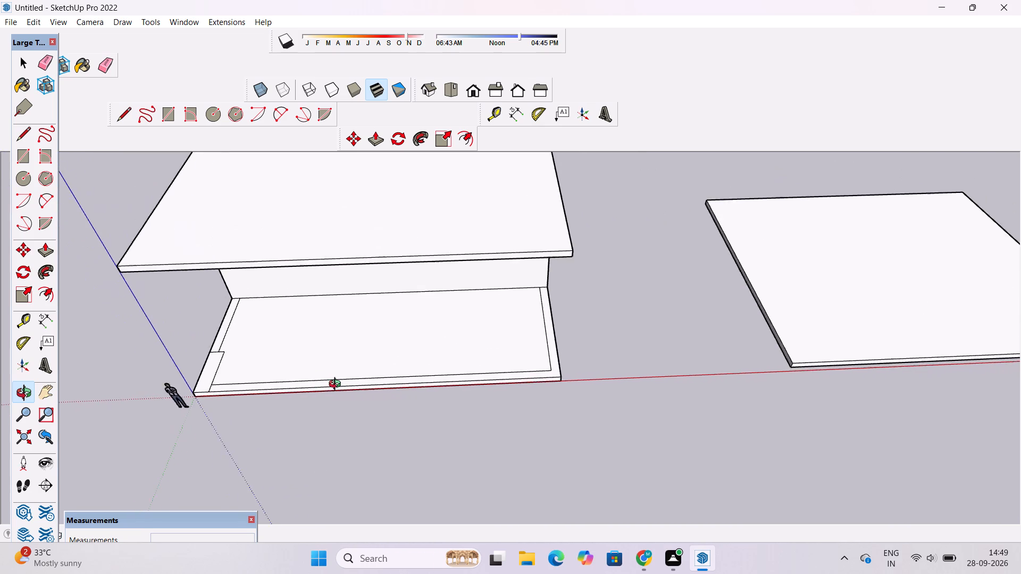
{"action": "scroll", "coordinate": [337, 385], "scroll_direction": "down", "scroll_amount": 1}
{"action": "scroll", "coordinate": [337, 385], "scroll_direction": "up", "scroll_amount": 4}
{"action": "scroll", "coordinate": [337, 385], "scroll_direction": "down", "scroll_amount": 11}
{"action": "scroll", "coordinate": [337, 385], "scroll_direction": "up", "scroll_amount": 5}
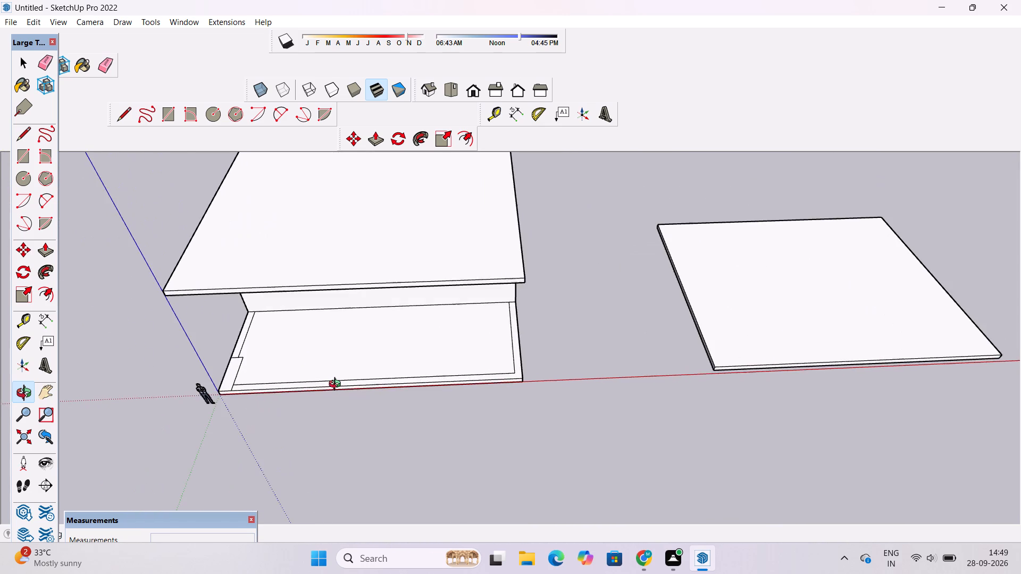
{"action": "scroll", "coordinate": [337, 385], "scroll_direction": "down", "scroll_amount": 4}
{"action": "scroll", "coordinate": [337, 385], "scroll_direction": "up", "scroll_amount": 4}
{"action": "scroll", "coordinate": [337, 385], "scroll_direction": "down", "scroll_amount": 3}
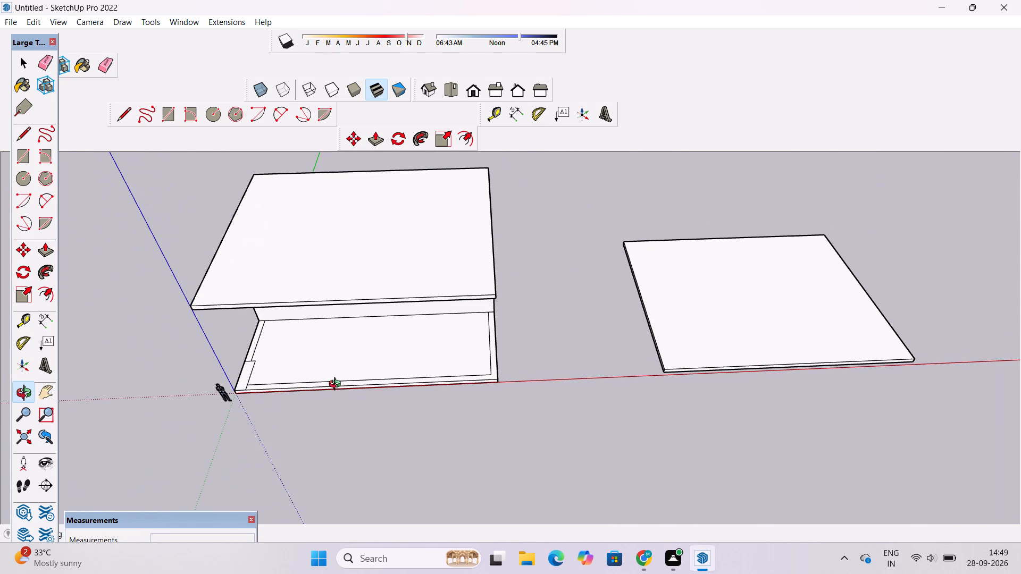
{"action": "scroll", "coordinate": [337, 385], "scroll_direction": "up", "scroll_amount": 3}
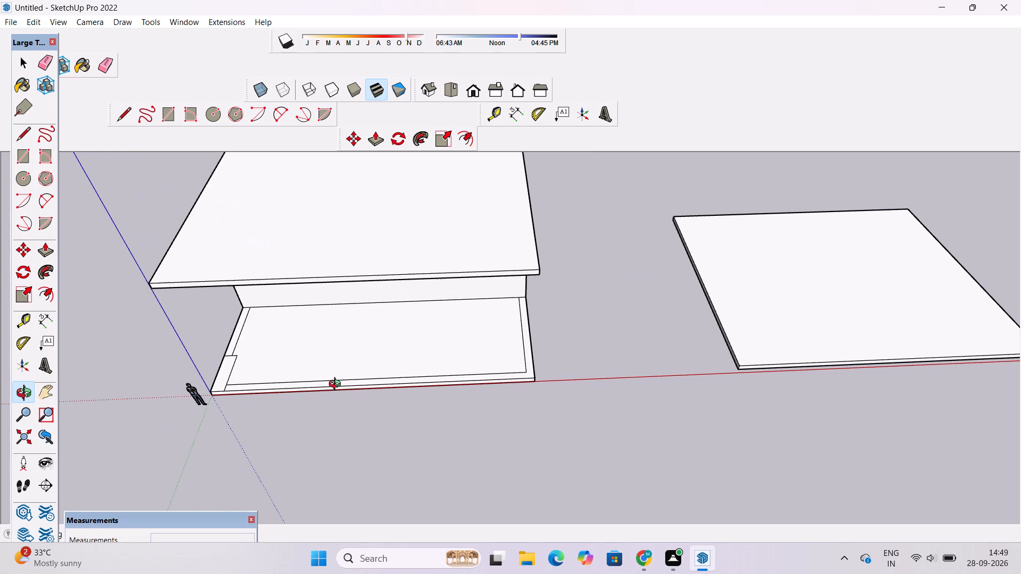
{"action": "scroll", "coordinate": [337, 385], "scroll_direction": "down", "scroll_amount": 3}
Examine the end of the front section opposite the corner strip, where the border meets the rear block wall.
{"action": "left_click_drag", "start_coordinate": [342, 384], "coordinate": [441, 370], "text": "shift"}
{"action": "scroll", "coordinate": [517, 381], "scroll_direction": "up", "scroll_amount": 5}
{"action": "left_click_drag", "start_coordinate": [604, 329], "coordinate": [526, 358], "text": "shift"}
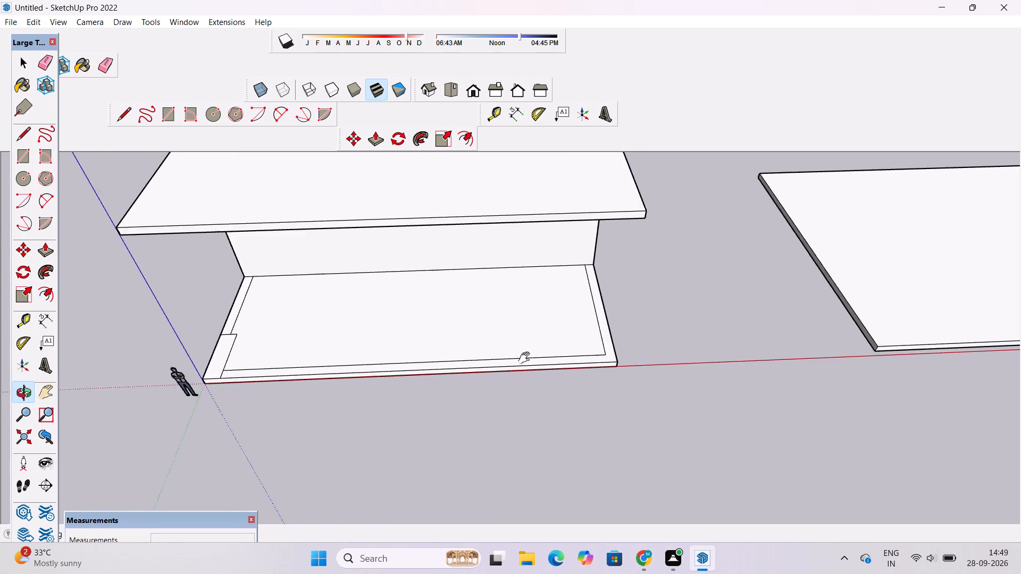
{"action": "left_click_drag", "start_coordinate": [526, 358], "coordinate": [524, 359], "text": "shift"}
{"action": "scroll", "coordinate": [524, 359], "scroll_direction": "up", "scroll_amount": 4}
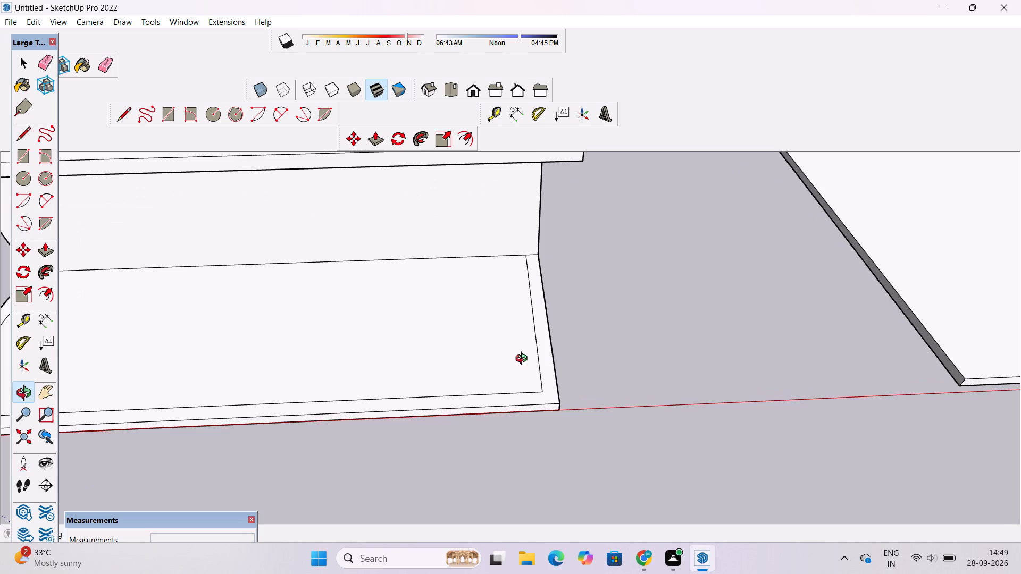
{"action": "scroll", "coordinate": [524, 360], "scroll_direction": "down", "scroll_amount": 2}
{"action": "scroll", "coordinate": [524, 360], "scroll_direction": "up", "scroll_amount": 2}
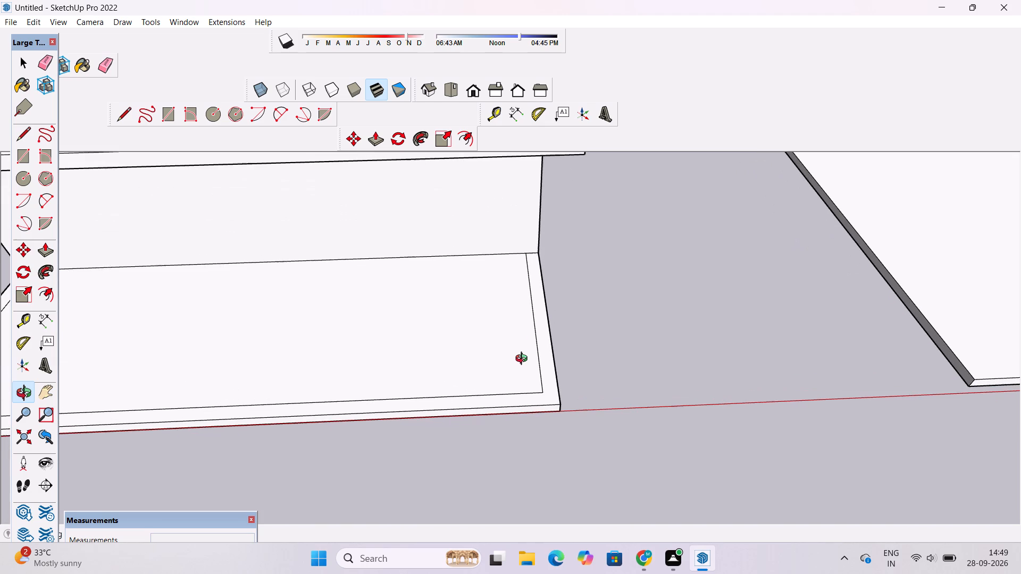
{"action": "scroll", "coordinate": [524, 360], "scroll_direction": "down", "scroll_amount": 2}
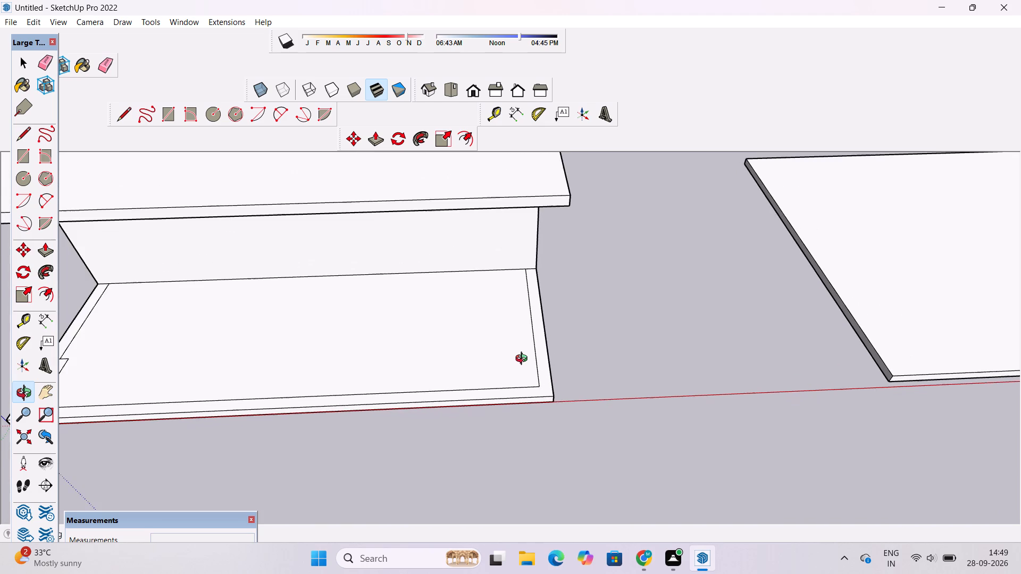
{"action": "scroll", "coordinate": [524, 360], "scroll_direction": "up", "scroll_amount": 1}
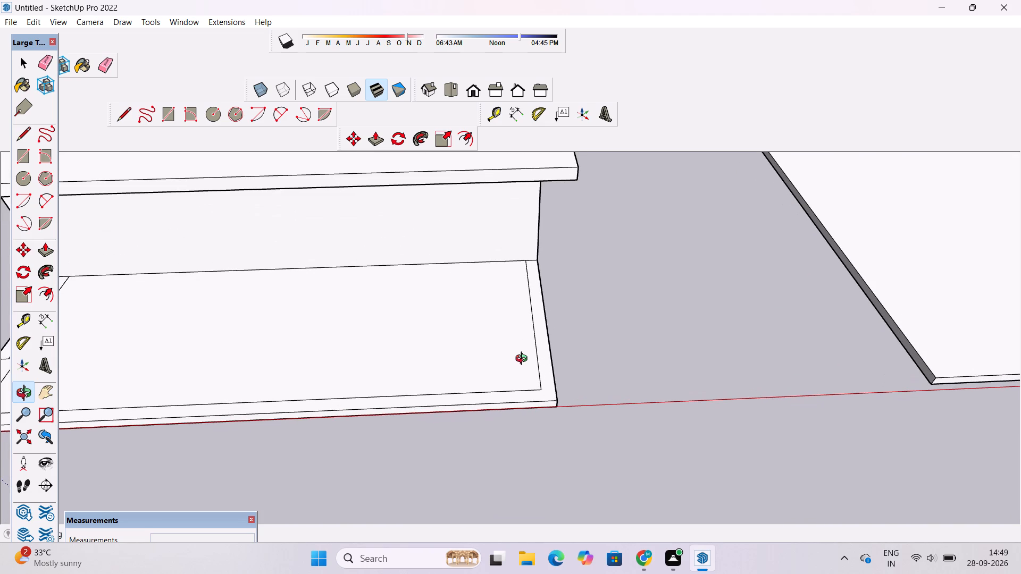
{"action": "scroll", "coordinate": [524, 360], "scroll_direction": "down", "scroll_amount": 3}
{"action": "scroll", "coordinate": [524, 360], "scroll_direction": "up", "scroll_amount": 3}
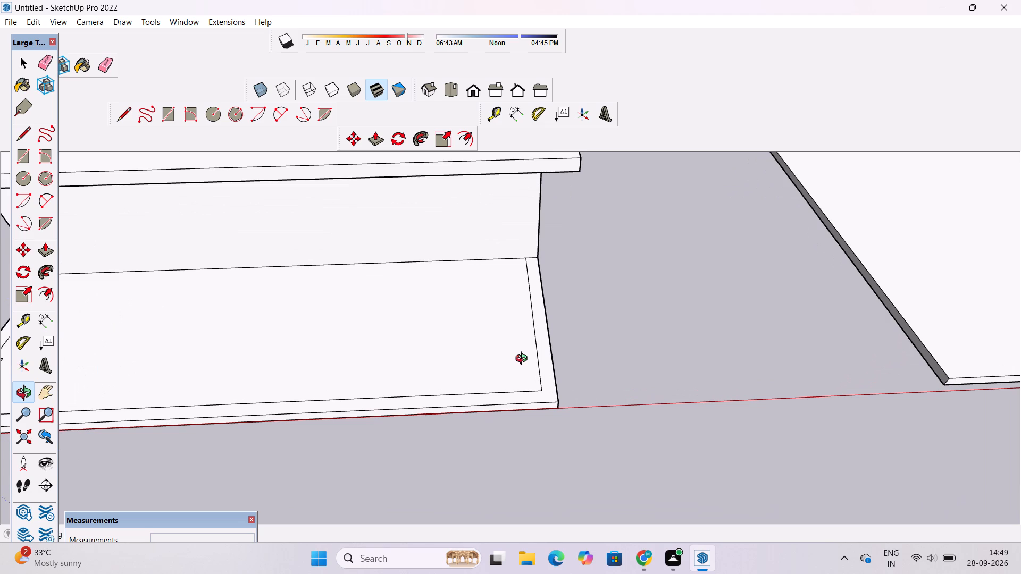
{"action": "scroll", "coordinate": [524, 360], "scroll_direction": "down", "scroll_amount": 1}
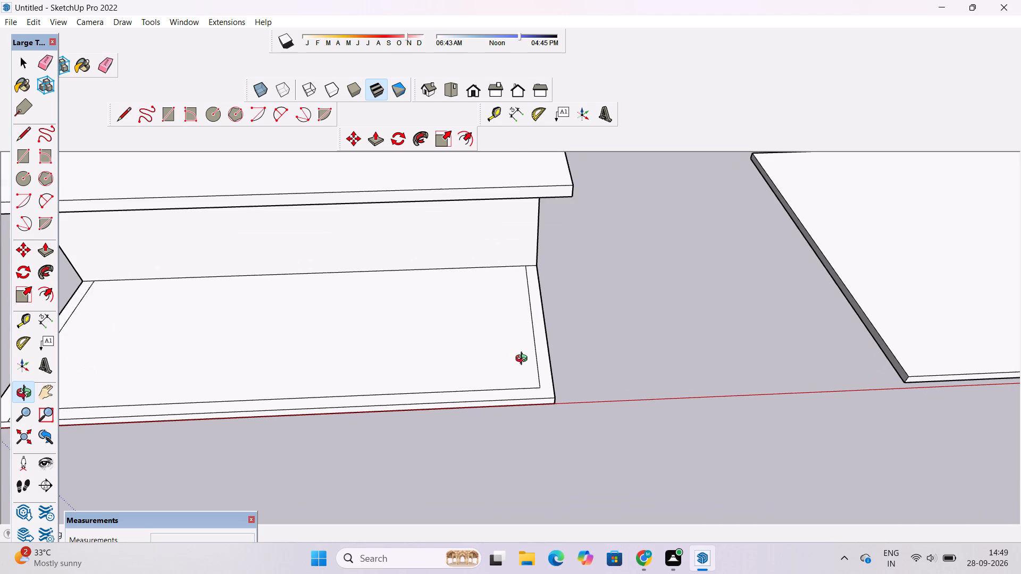
{"action": "scroll", "coordinate": [524, 360], "scroll_direction": "up", "scroll_amount": 1}
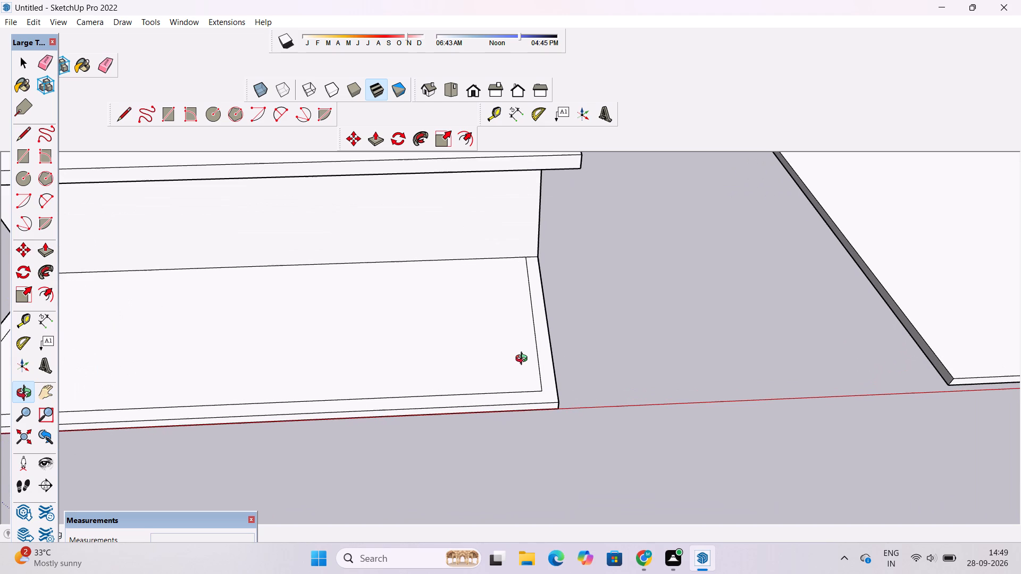
{"action": "scroll", "coordinate": [524, 360], "scroll_direction": "down", "scroll_amount": 3}
{"action": "scroll", "coordinate": [524, 360], "scroll_direction": "up", "scroll_amount": 3}
{"action": "scroll", "coordinate": [524, 360], "scroll_direction": "down", "scroll_amount": 3}
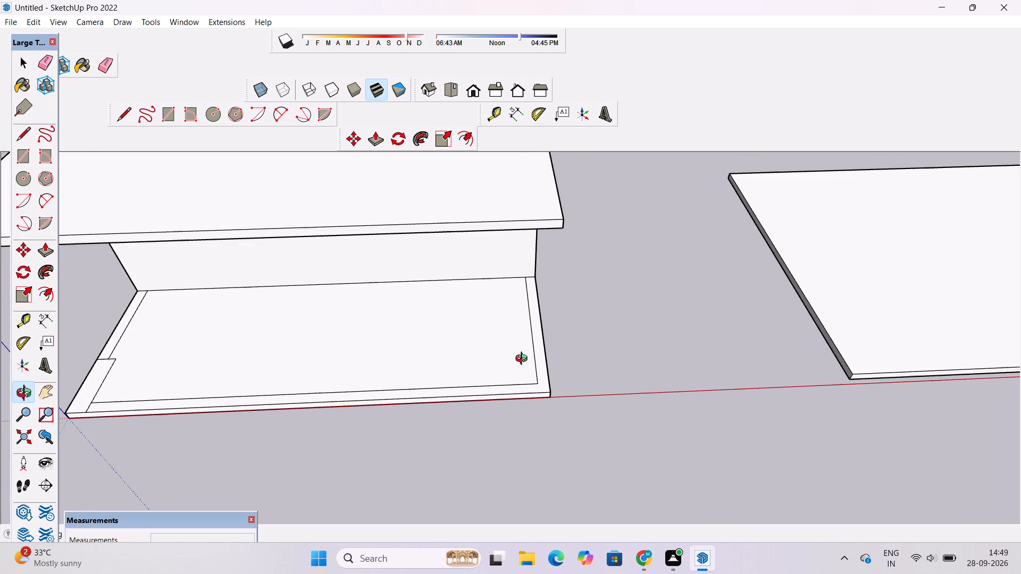
{"action": "scroll", "coordinate": [524, 360], "scroll_direction": "up", "scroll_amount": 4}
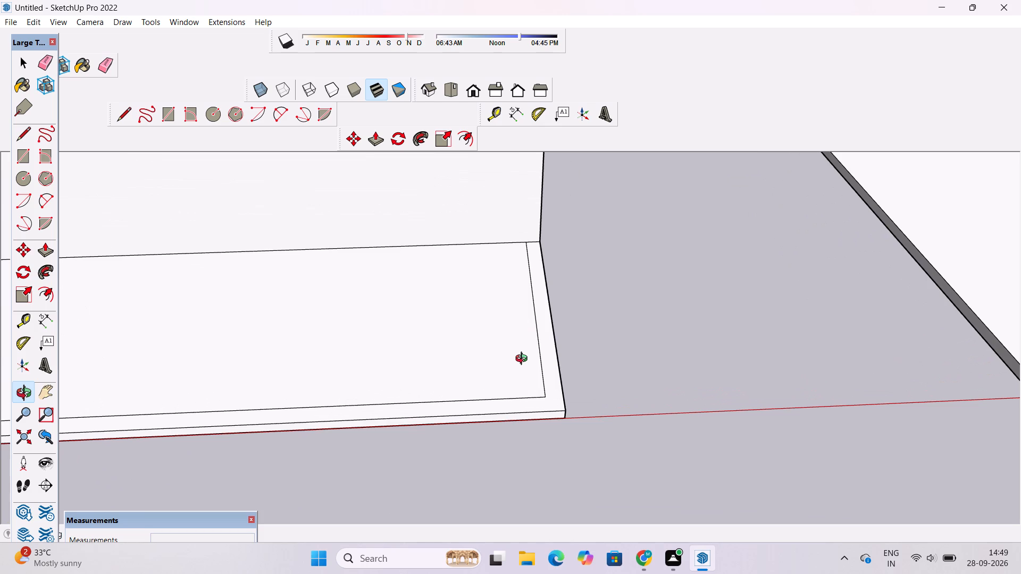
{"action": "scroll", "coordinate": [524, 360], "scroll_direction": "down", "scroll_amount": 3}
{"action": "scroll", "coordinate": [524, 360], "scroll_direction": "up", "scroll_amount": 3}
{"action": "scroll", "coordinate": [524, 360], "scroll_direction": "down", "scroll_amount": 5}
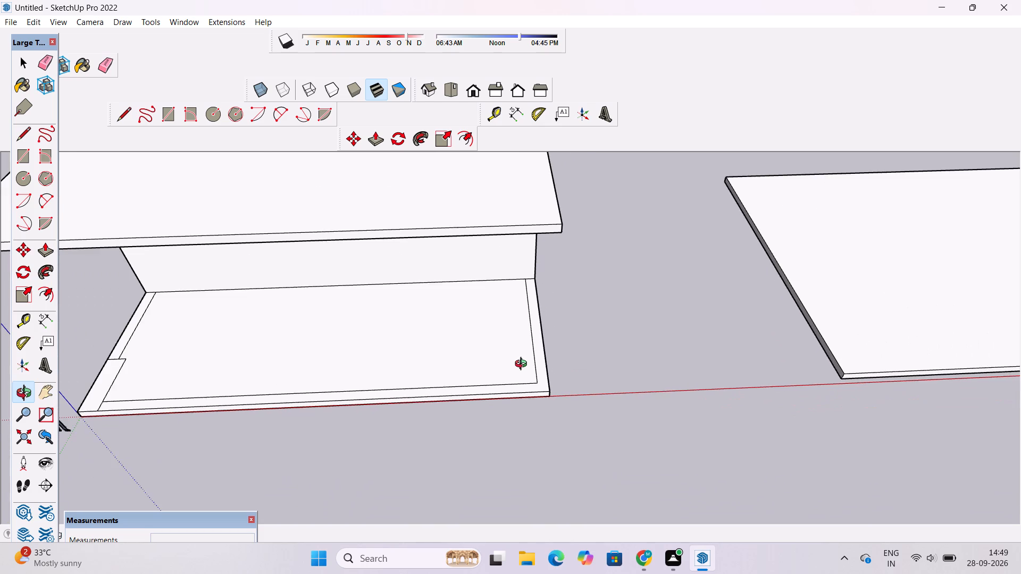
Examine the front section's outer border corner opposite the strip up close and from a steeper angle.
{"action": "left_click_drag", "start_coordinate": [514, 378], "coordinate": [605, 418]}
{"action": "left_click_drag", "start_coordinate": [603, 428], "coordinate": [597, 383]}
{"action": "left_click_drag", "start_coordinate": [568, 405], "coordinate": [565, 472]}
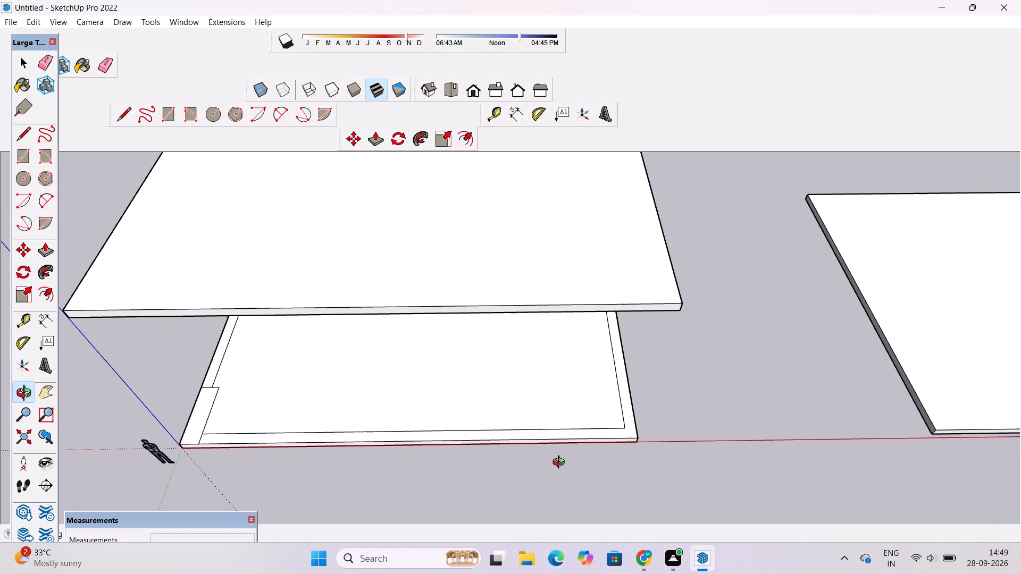
{"action": "scroll", "coordinate": [556, 459], "scroll_direction": "up", "scroll_amount": 10}
{"action": "scroll", "coordinate": [553, 456], "scroll_direction": "down", "scroll_amount": 4}
{"action": "scroll", "coordinate": [553, 456], "scroll_direction": "up", "scroll_amount": 4}
{"action": "scroll", "coordinate": [553, 456], "scroll_direction": "down", "scroll_amount": 5}
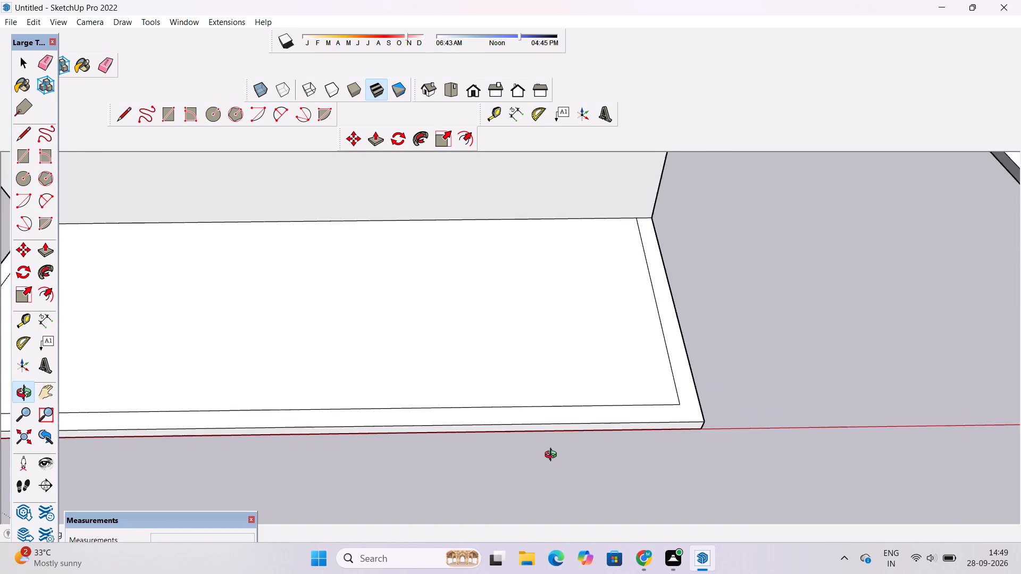
{"action": "scroll", "coordinate": [553, 456], "scroll_direction": "up", "scroll_amount": 5}
{"action": "scroll", "coordinate": [553, 456], "scroll_direction": "down", "scroll_amount": 5}
{"action": "scroll", "coordinate": [553, 456], "scroll_direction": "up", "scroll_amount": 3}
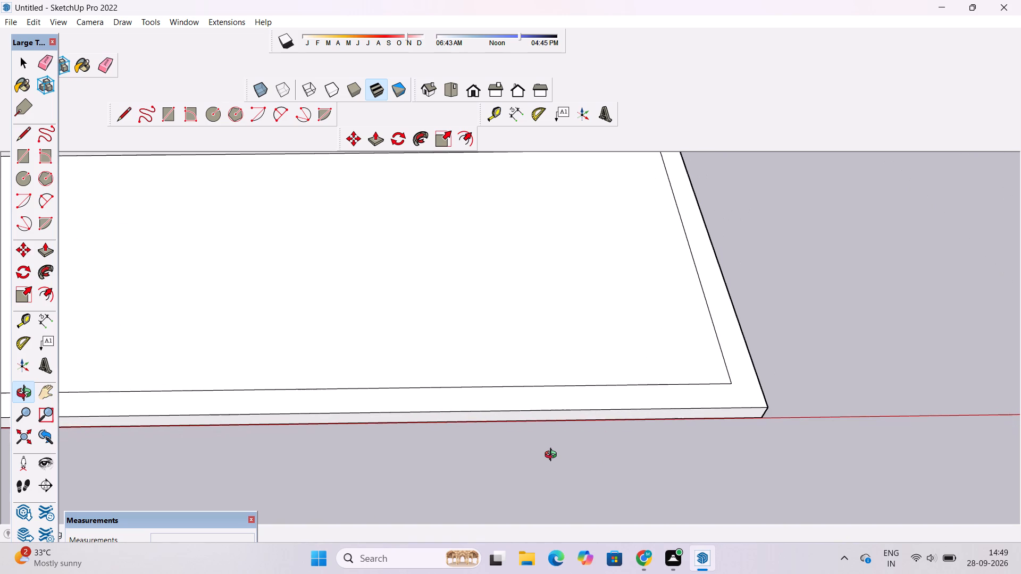
{"action": "scroll", "coordinate": [553, 456], "scroll_direction": "down", "scroll_amount": 1}
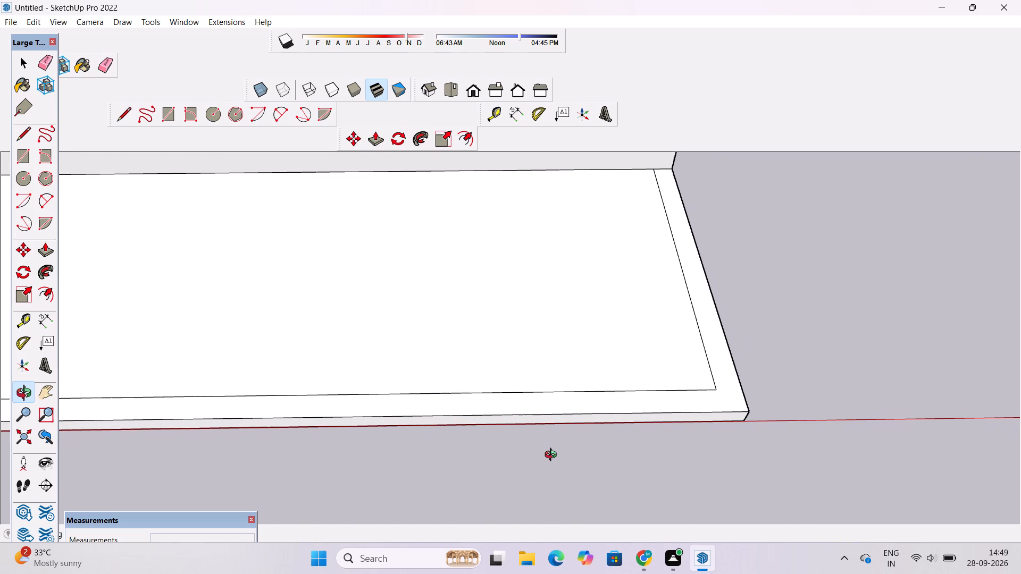
{"action": "scroll", "coordinate": [553, 456], "scroll_direction": "up", "scroll_amount": 3}
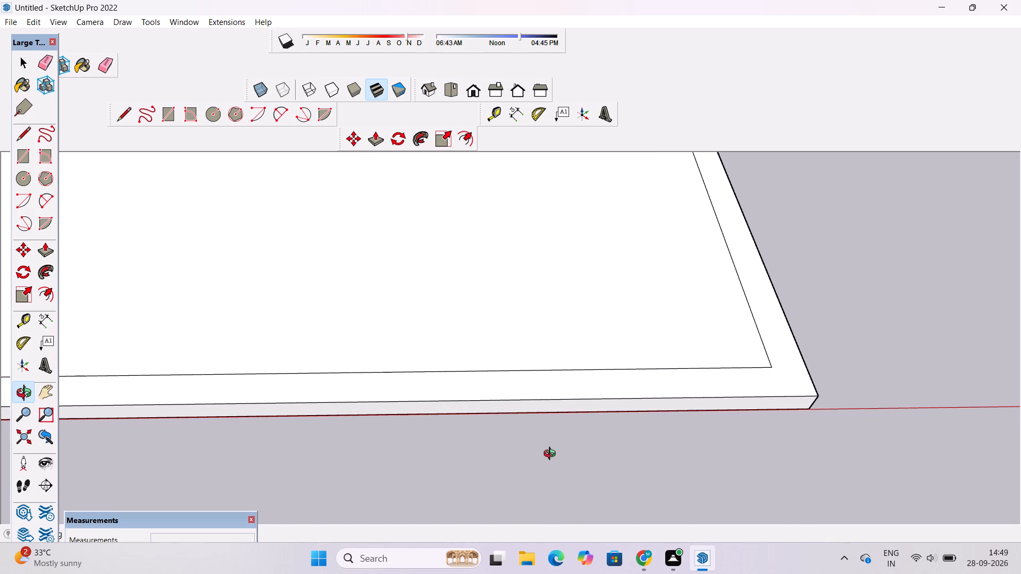
{"action": "scroll", "coordinate": [552, 455], "scroll_direction": "down", "scroll_amount": 5}
{"action": "scroll", "coordinate": [552, 455], "scroll_direction": "up", "scroll_amount": 4}
{"action": "scroll", "coordinate": [552, 455], "scroll_direction": "down", "scroll_amount": 6}
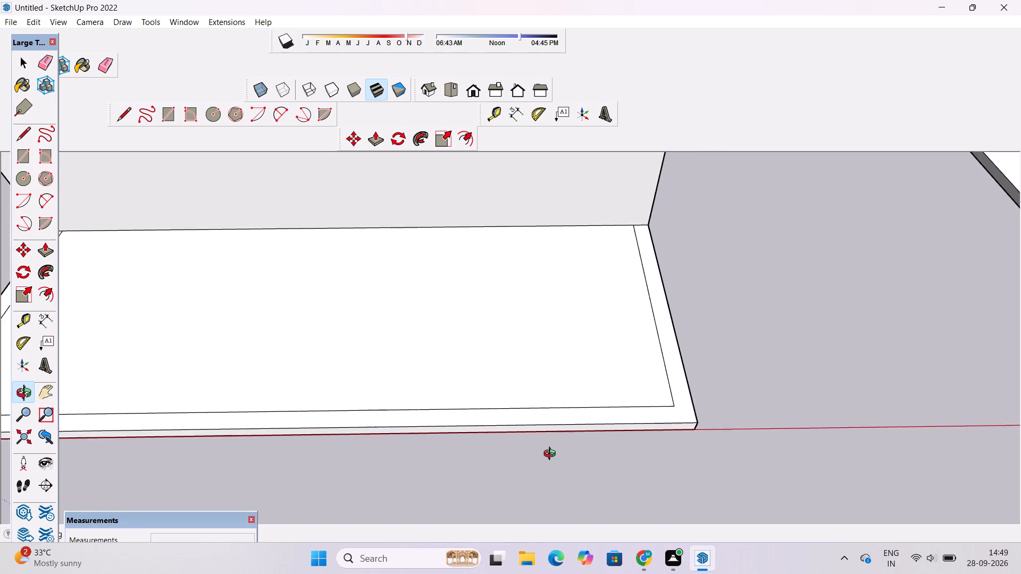
{"action": "scroll", "coordinate": [552, 455], "scroll_direction": "up", "scroll_amount": 6}
{"action": "scroll", "coordinate": [550, 454], "scroll_direction": "down", "scroll_amount": 1}
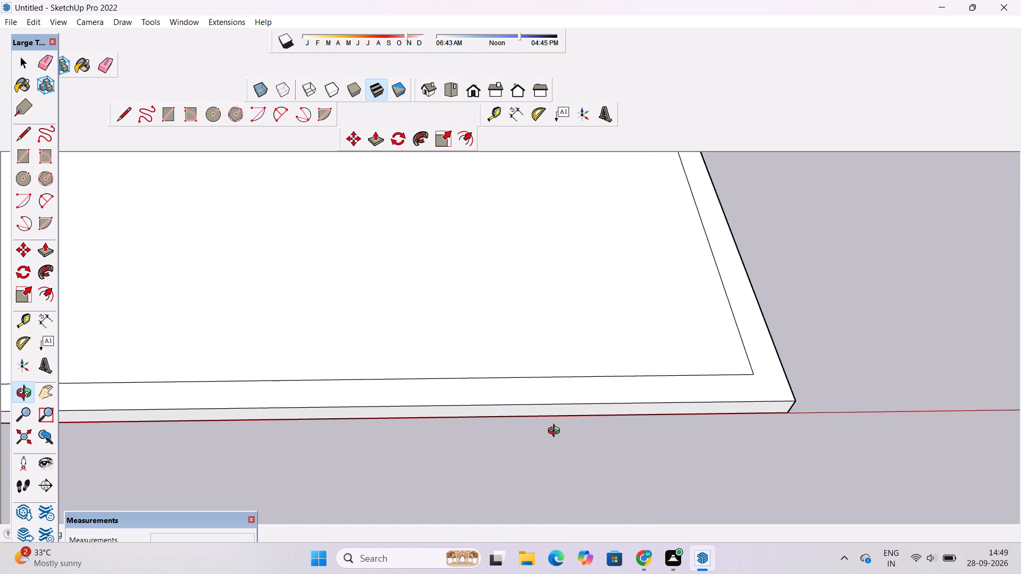
{"action": "scroll", "coordinate": [556, 432], "scroll_direction": "down", "scroll_amount": 2}
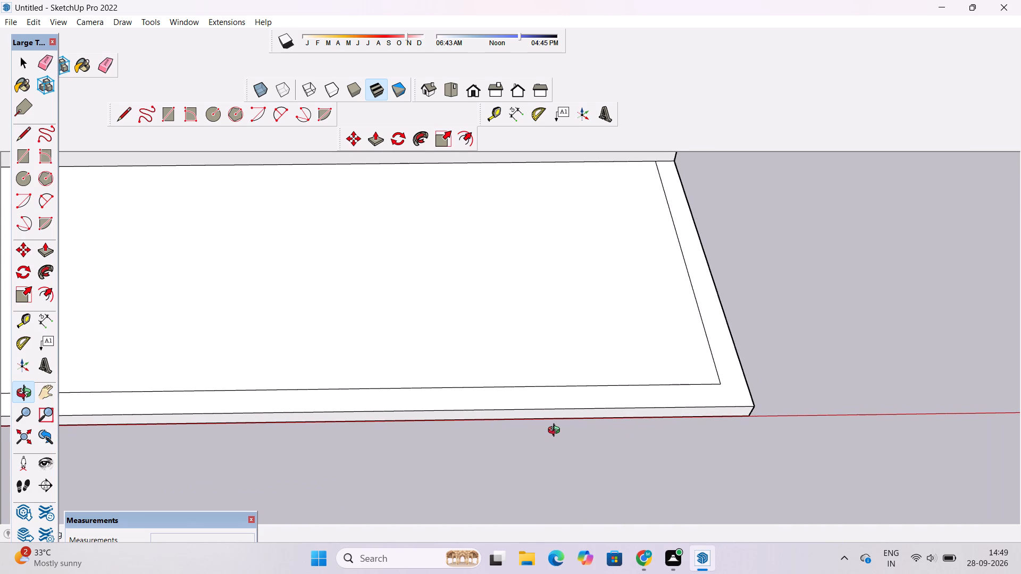
{"action": "scroll", "coordinate": [556, 432], "scroll_direction": "up", "scroll_amount": 3}
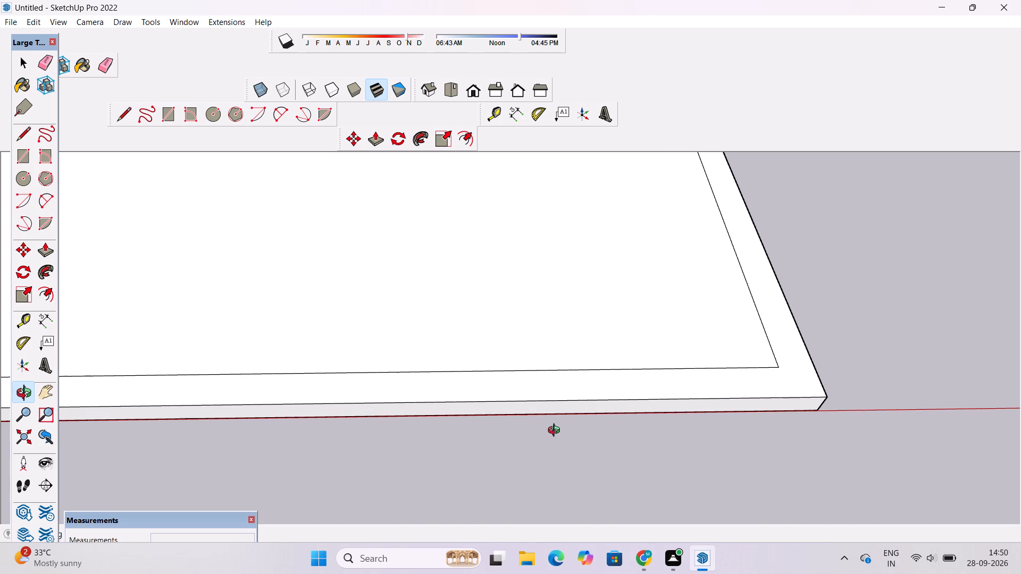
{"action": "scroll", "coordinate": [556, 432], "scroll_direction": "down", "scroll_amount": 1}
{"action": "left_click_drag", "start_coordinate": [551, 435], "coordinate": [548, 453]}
{"action": "left_click_drag", "start_coordinate": [544, 452], "coordinate": [577, 453], "text": "shift"}
{"action": "scroll", "coordinate": [571, 444], "scroll_direction": "down", "scroll_amount": 5}
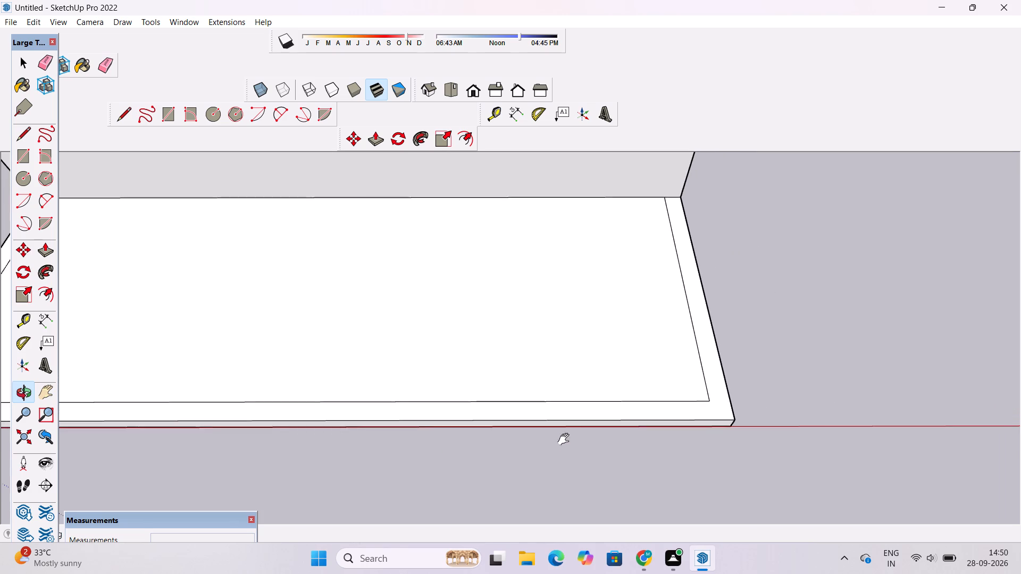
Place a guide on the front section's top face, 24' in from the outer side edge opposite the corner strip.
{"action": "left_click_drag", "start_coordinate": [566, 440], "coordinate": [595, 464], "text": "shift"}
{"action": "scroll", "coordinate": [591, 451], "scroll_direction": "down", "scroll_amount": 6}
{"action": "left_click_drag", "start_coordinate": [555, 451], "coordinate": [598, 414], "text": "shift"}
{"action": "left_click_drag", "start_coordinate": [593, 446], "coordinate": [593, 432]}
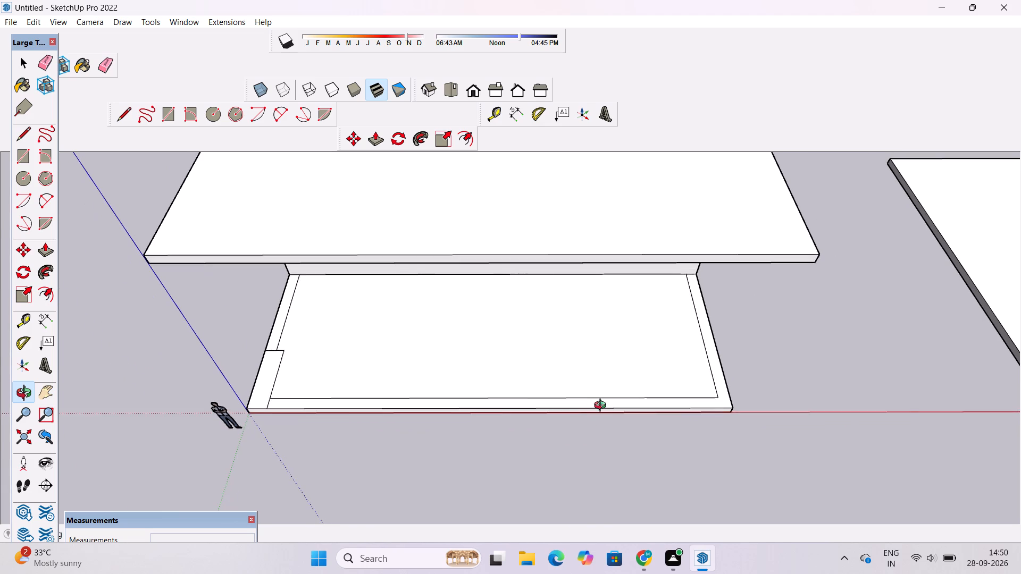
{"action": "scroll", "coordinate": [602, 407], "scroll_direction": "up", "scroll_amount": 4}
{"action": "left_click_drag", "start_coordinate": [677, 412], "coordinate": [588, 414], "text": "shift"}
{"action": "key", "text": "t"}
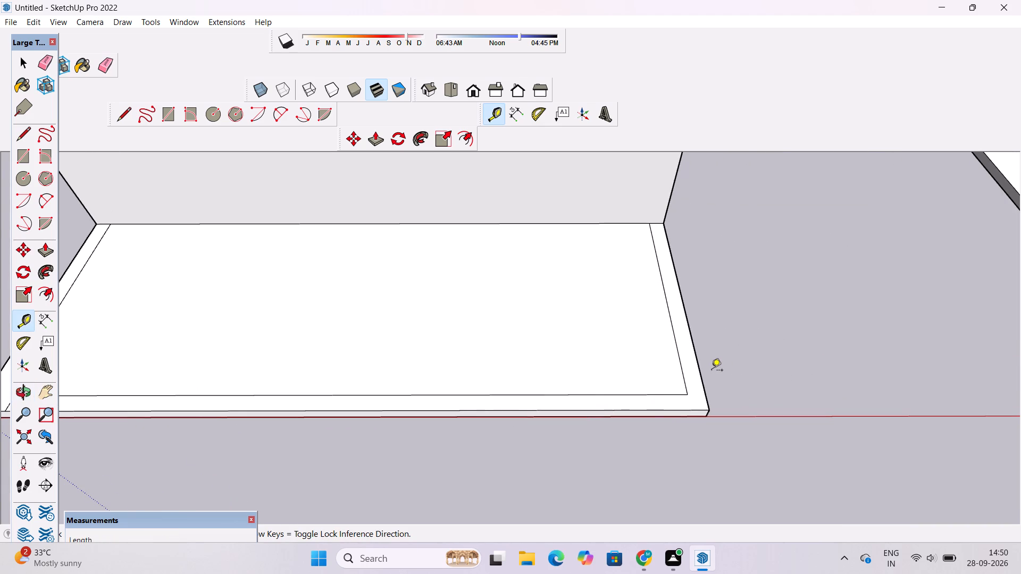
{"action": "scroll", "coordinate": [708, 373], "scroll_direction": "up", "scroll_amount": 2}
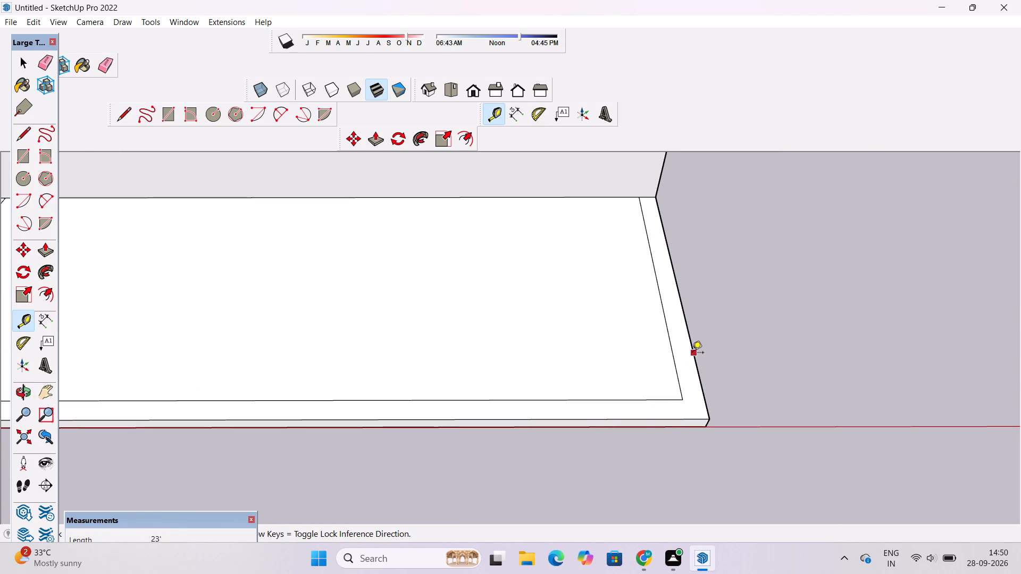
{"action": "left_click", "coordinate": [692, 353]}
{"action": "scroll", "coordinate": [637, 362], "scroll_direction": "down", "scroll_amount": 5}
{"action": "scroll", "coordinate": [564, 366], "scroll_direction": "up", "scroll_amount": 4}
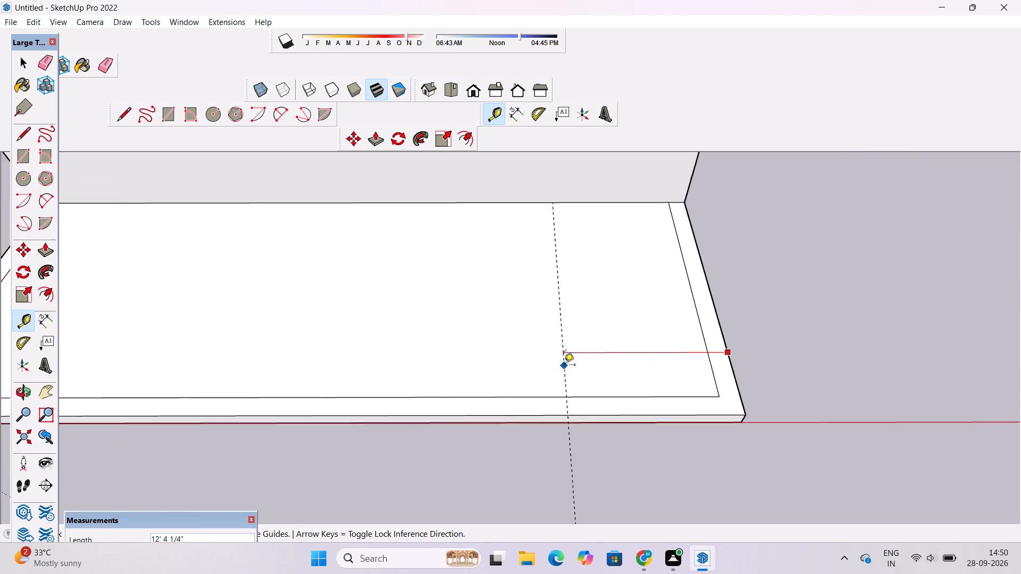
{"action": "scroll", "coordinate": [564, 366], "scroll_direction": "up", "scroll_amount": 1}
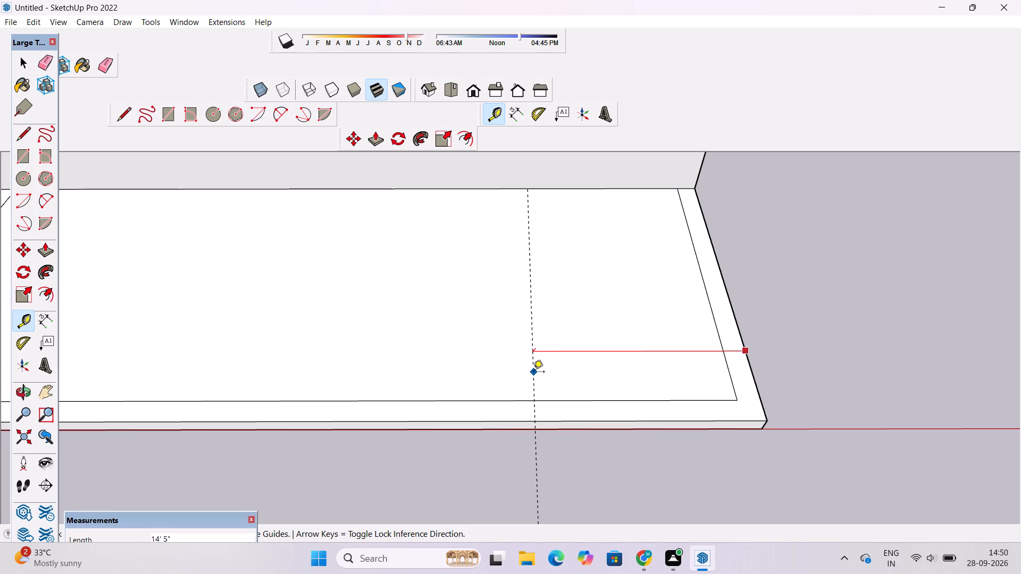
{"action": "scroll", "coordinate": [533, 373], "scroll_direction": "up", "scroll_amount": 4}
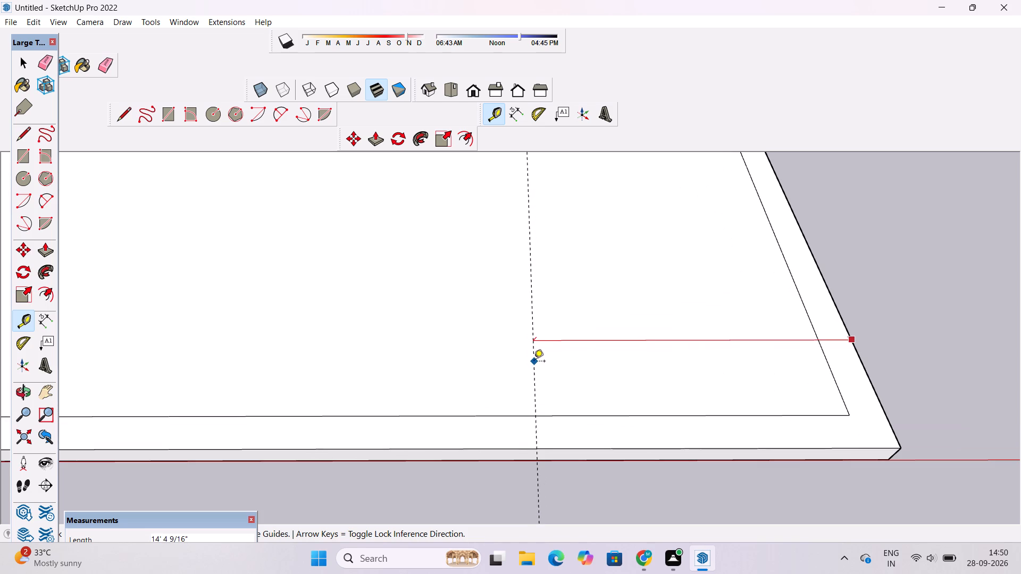
{"action": "scroll", "coordinate": [544, 368], "scroll_direction": "down", "scroll_amount": 4}
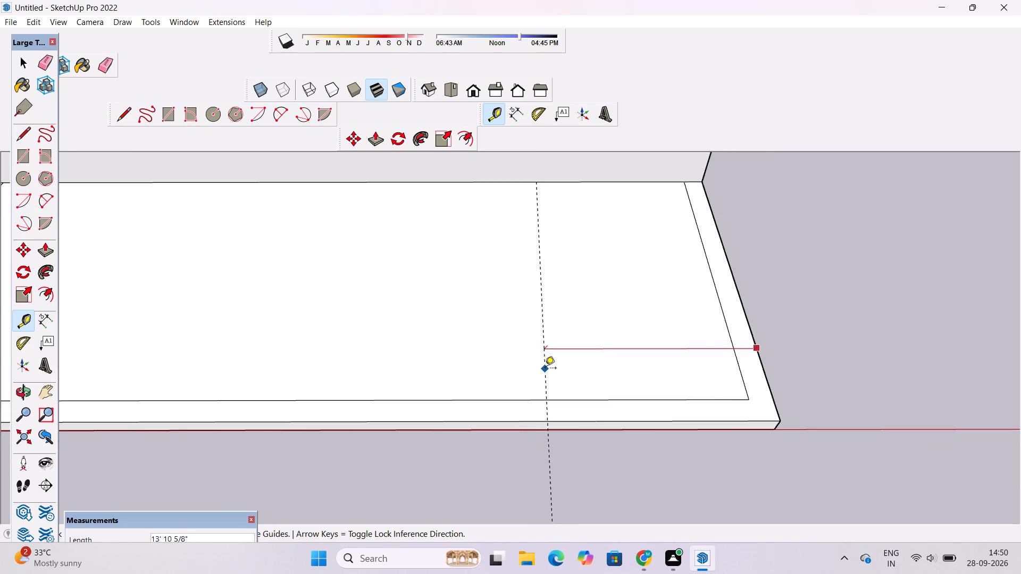
{"action": "scroll", "coordinate": [545, 369], "scroll_direction": "down", "scroll_amount": 6}
{"action": "scroll", "coordinate": [459, 360], "scroll_direction": "up", "scroll_amount": 4}
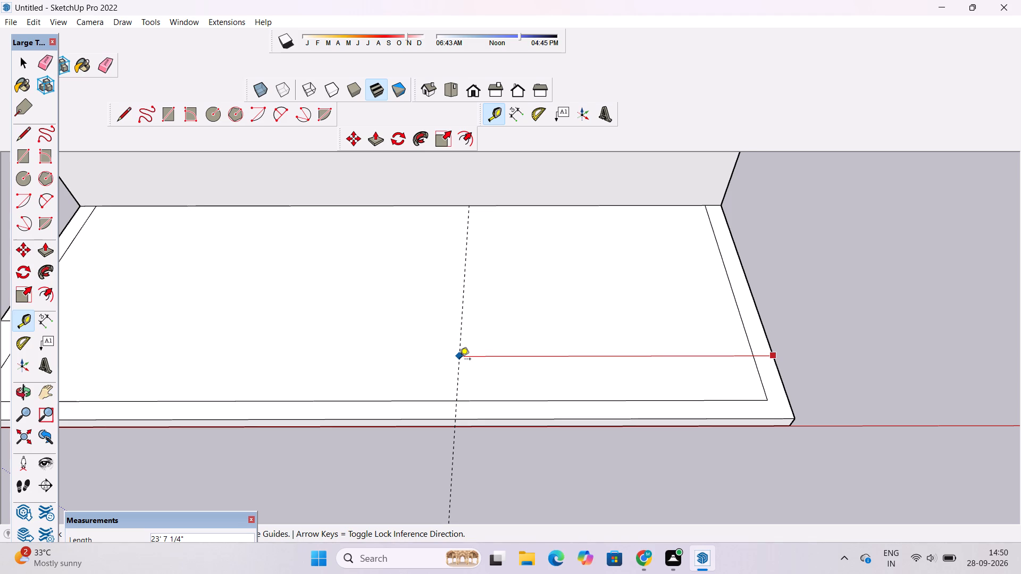
{"action": "scroll", "coordinate": [459, 360], "scroll_direction": "down", "scroll_amount": 1}
{"action": "scroll", "coordinate": [459, 360], "scroll_direction": "up", "scroll_amount": 2}
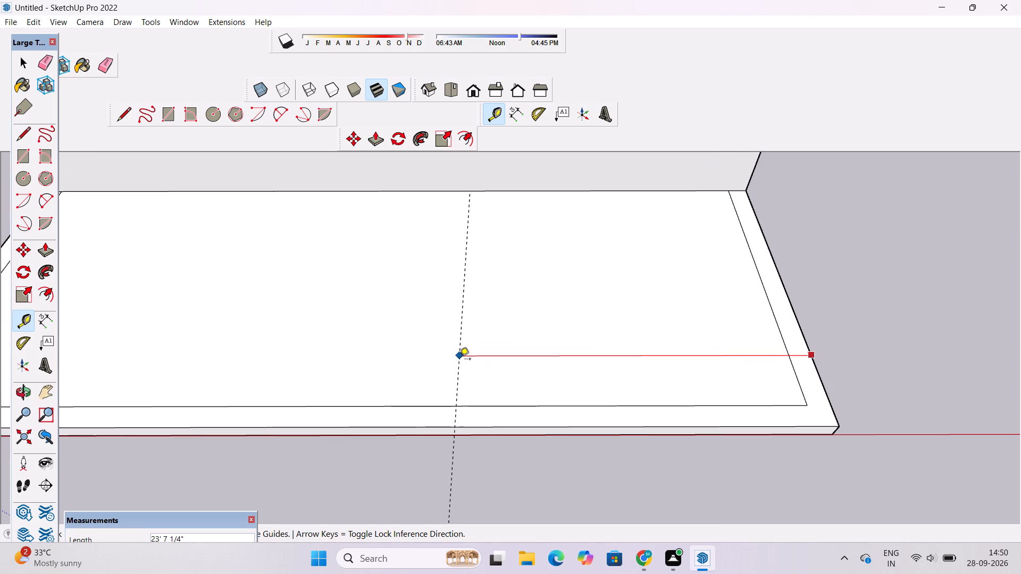
{"action": "scroll", "coordinate": [459, 360], "scroll_direction": "down", "scroll_amount": 2}
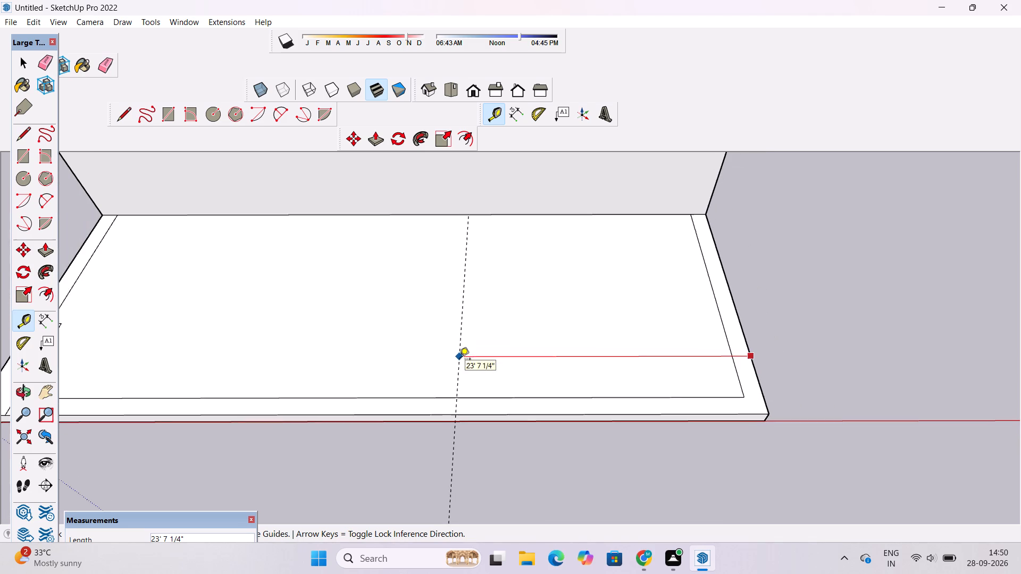
{"action": "scroll", "coordinate": [462, 363], "scroll_direction": "up", "scroll_amount": 2}
{"action": "scroll", "coordinate": [462, 363], "scroll_direction": "down", "scroll_amount": 6}
{"action": "scroll", "coordinate": [462, 363], "scroll_direction": "up", "scroll_amount": 5}
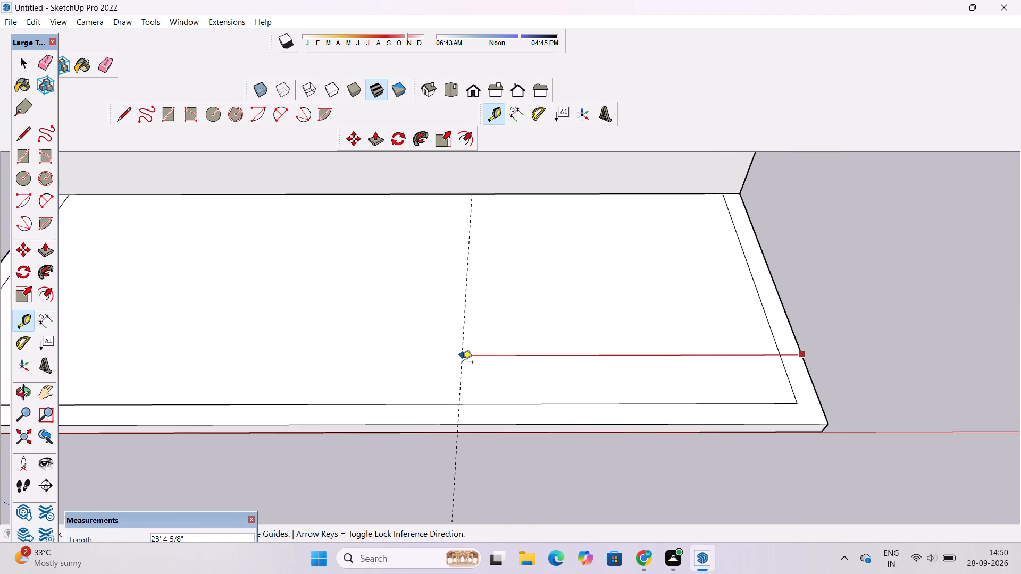
{"action": "scroll", "coordinate": [462, 363], "scroll_direction": "down", "scroll_amount": 8}
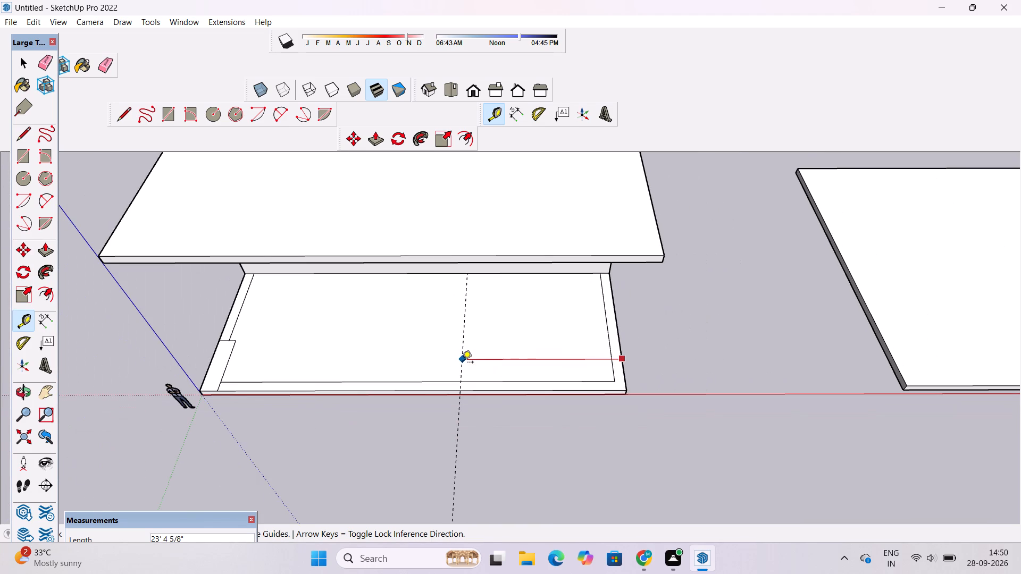
{"action": "type", "text": "24'"}
{"action": "key", "text": "Return"}
Draw a 1' 6" line along the guide across the front border, from the outer edge to the inner border line.
{"action": "scroll", "coordinate": [465, 366], "scroll_direction": "down", "scroll_amount": 4}
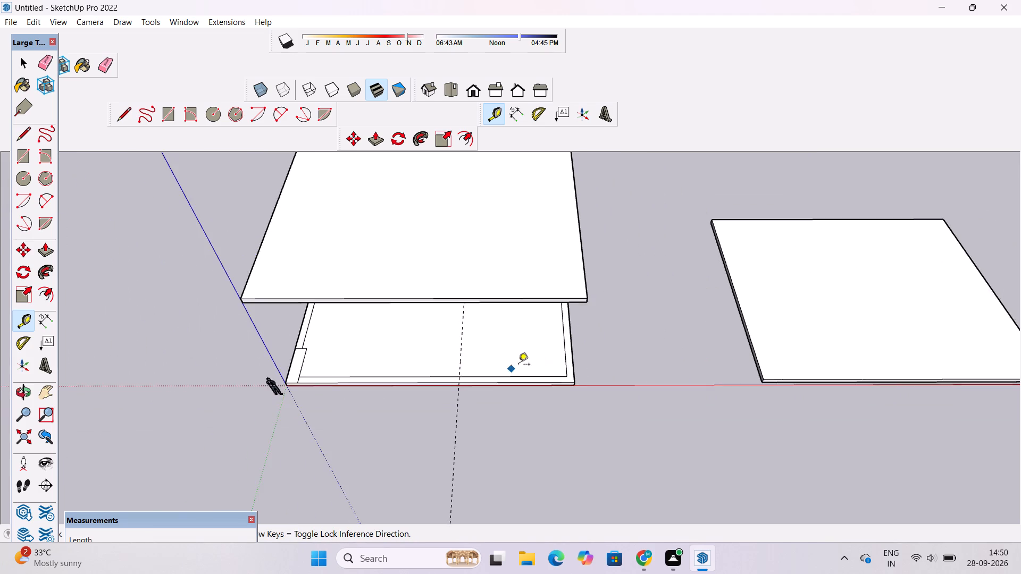
{"action": "scroll", "coordinate": [518, 365], "scroll_direction": "up", "scroll_amount": 7}
{"action": "key", "text": "l"}
{"action": "scroll", "coordinate": [454, 375], "scroll_direction": "down", "scroll_amount": 4}
{"action": "scroll", "coordinate": [406, 396], "scroll_direction": "up", "scroll_amount": 10}
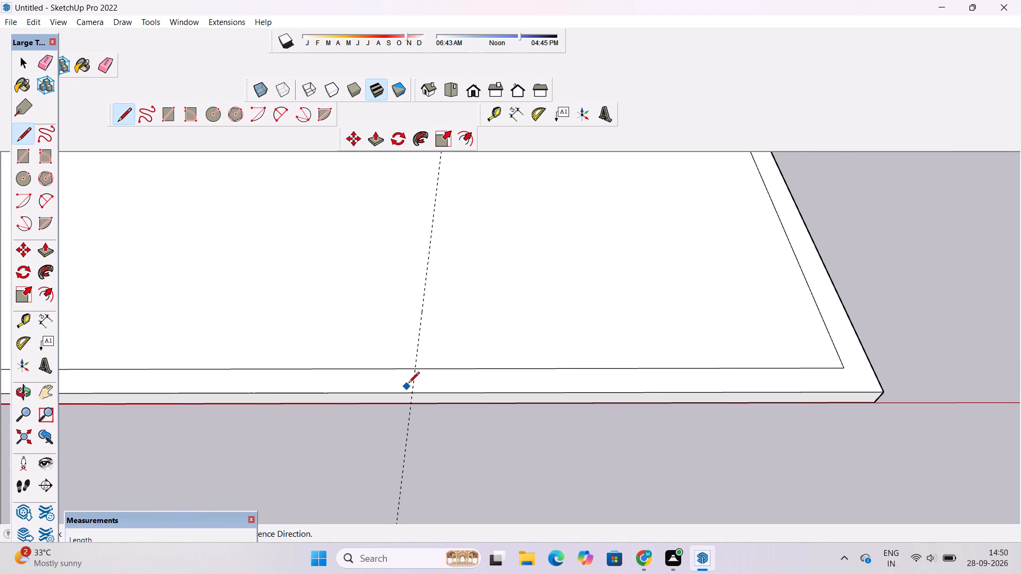
{"action": "left_click", "coordinate": [412, 392]}
{"action": "left_click", "coordinate": [415, 368]}
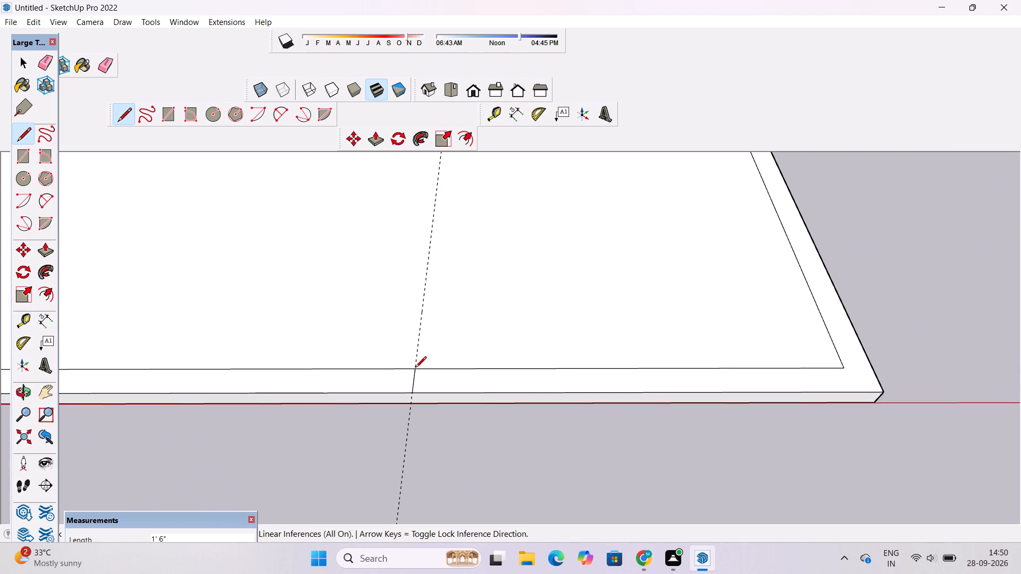
Erase the guide crossing the front section's top face.
{"action": "key", "text": "space"}
{"action": "key", "text": "e"}
{"action": "left_click", "coordinate": [421, 322]}
Examine the front section's border and the short dividing line across it from several angles.
{"action": "key", "text": "o"}
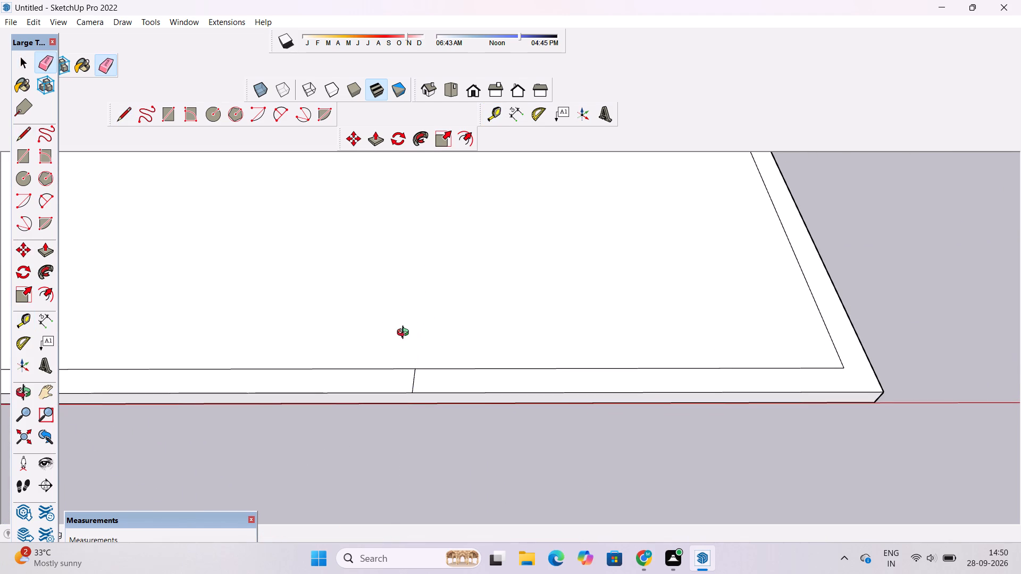
{"action": "scroll", "coordinate": [397, 340], "scroll_direction": "down", "scroll_amount": 6}
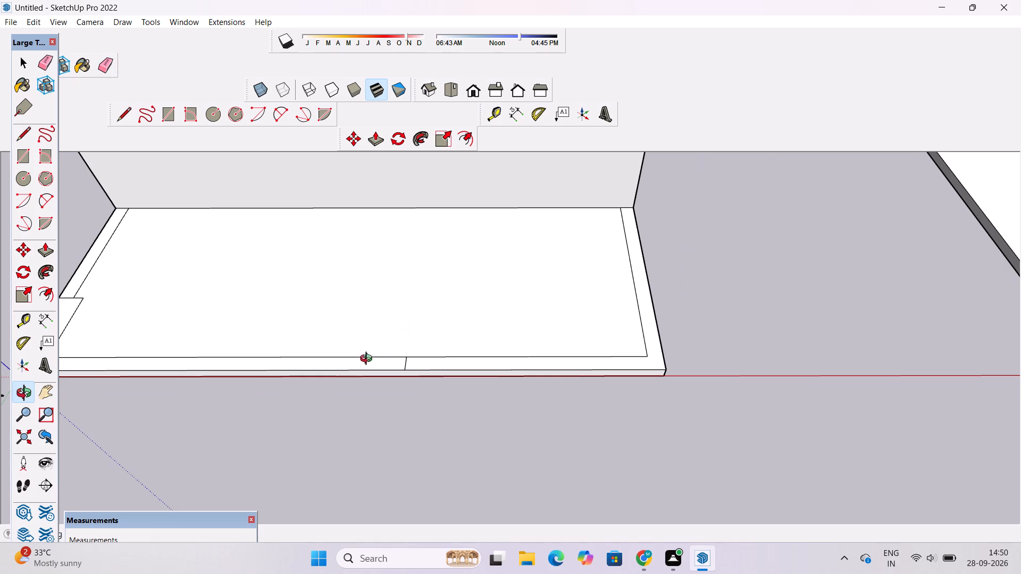
{"action": "left_click_drag", "start_coordinate": [370, 359], "coordinate": [356, 396], "text": "shift"}
{"action": "scroll", "coordinate": [355, 386], "scroll_direction": "down", "scroll_amount": 4}
{"action": "left_click_drag", "start_coordinate": [350, 394], "coordinate": [356, 380]}
{"action": "scroll", "coordinate": [362, 422], "scroll_direction": "up", "scroll_amount": 3}
{"action": "left_click_drag", "start_coordinate": [365, 417], "coordinate": [368, 426], "text": "shift"}
{"action": "left_click_drag", "start_coordinate": [369, 426], "coordinate": [372, 413]}
{"action": "scroll", "coordinate": [352, 382], "scroll_direction": "up", "scroll_amount": 4}
{"action": "scroll", "coordinate": [349, 392], "scroll_direction": "down", "scroll_amount": 4}
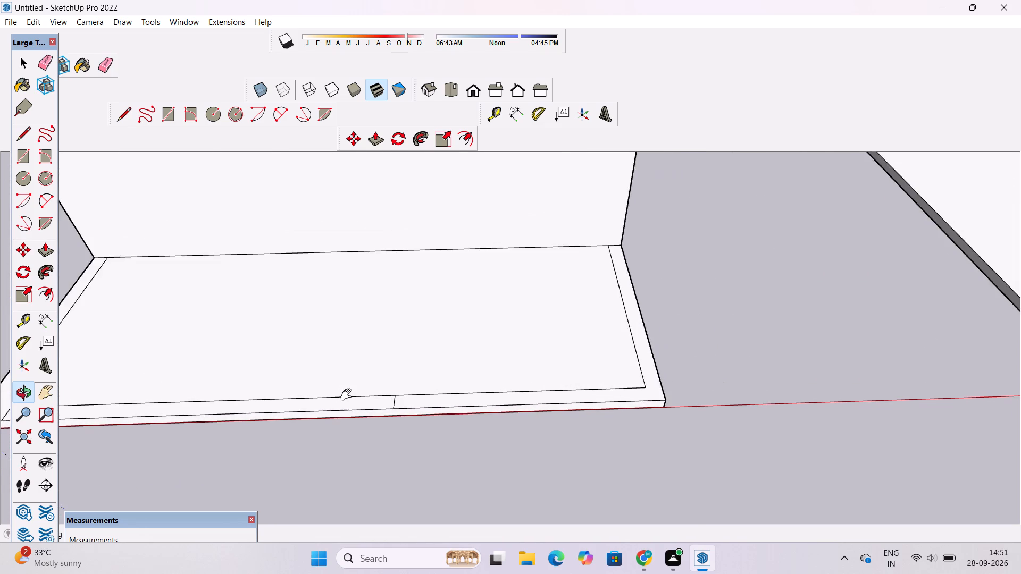
{"action": "left_click", "coordinate": [348, 395], "text": "shift"}
{"action": "scroll", "coordinate": [348, 392], "scroll_direction": "down", "scroll_amount": 1}
{"action": "left_click_drag", "start_coordinate": [349, 391], "coordinate": [350, 396]}
{"action": "left_click_drag", "start_coordinate": [389, 386], "coordinate": [336, 402], "text": "shift"}
{"action": "scroll", "coordinate": [336, 401], "scroll_direction": "down", "scroll_amount": 5}
{"action": "left_click_drag", "start_coordinate": [347, 401], "coordinate": [347, 375]}
{"action": "scroll", "coordinate": [386, 364], "scroll_direction": "down", "scroll_amount": 2}
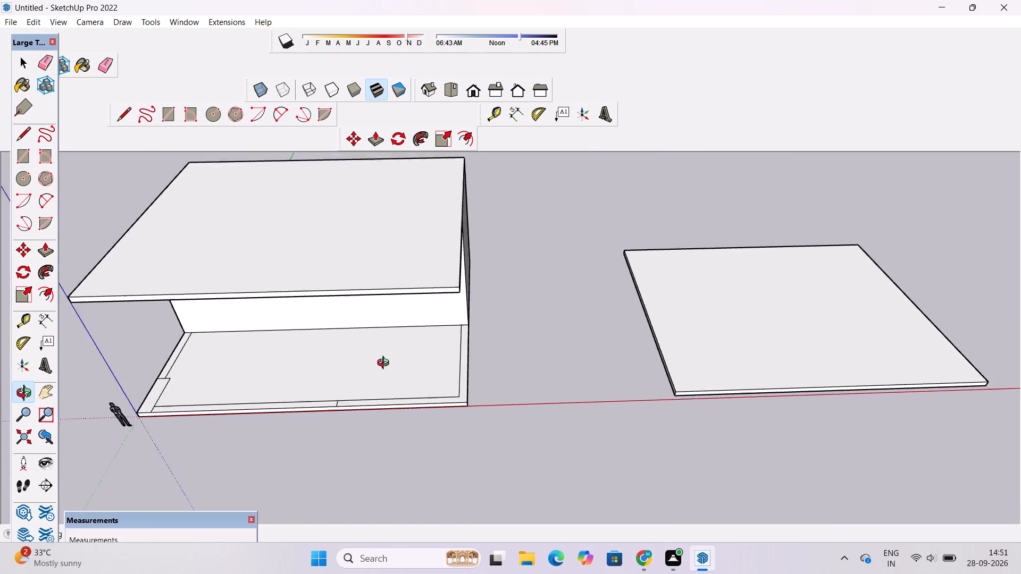
Examine the whole building and the separate slab beside it from farther away and from above.
{"action": "scroll", "coordinate": [386, 364], "scroll_direction": "down", "scroll_amount": 3}
{"action": "left_click_drag", "start_coordinate": [396, 350], "coordinate": [391, 383], "text": "shift"}
{"action": "scroll", "coordinate": [300, 422], "scroll_direction": "down", "scroll_amount": 5}
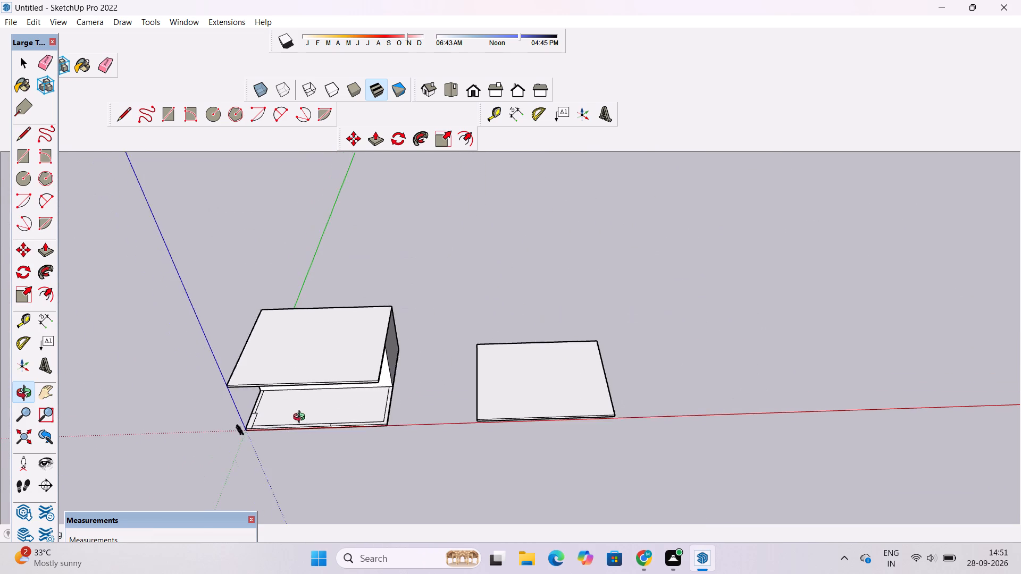
{"action": "left_click_drag", "start_coordinate": [329, 409], "coordinate": [361, 479]}
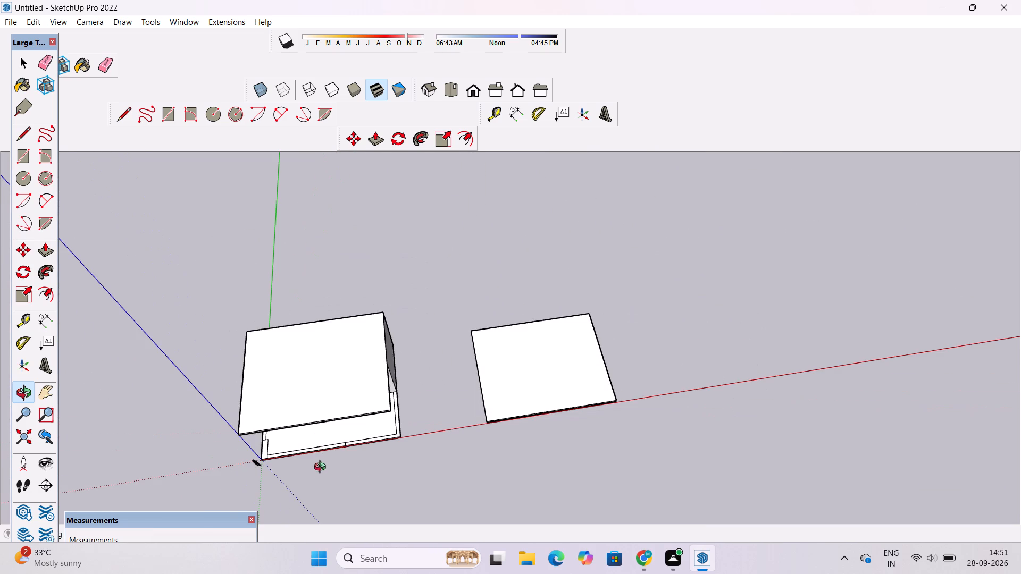
{"action": "left_click_drag", "start_coordinate": [348, 530], "coordinate": [333, 455]}
{"action": "left_click_drag", "start_coordinate": [334, 465], "coordinate": [287, 406]}
{"action": "left_click_drag", "start_coordinate": [282, 390], "coordinate": [412, 364]}
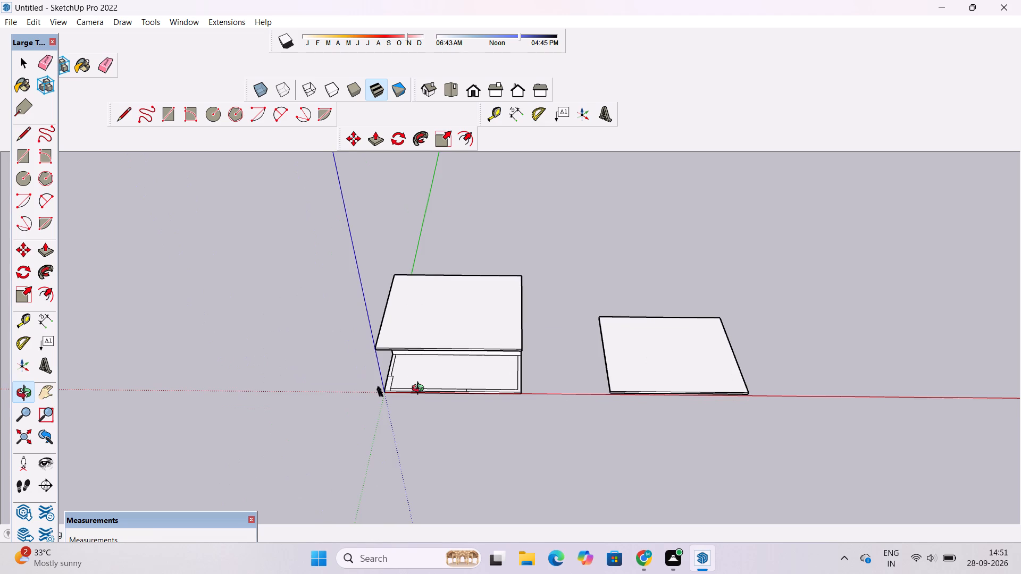
Examine how the front section's border and corner strip sit below the roof slab's overhang.
{"action": "scroll", "coordinate": [420, 390], "scroll_direction": "up", "scroll_amount": 7}
{"action": "left_click_drag", "start_coordinate": [427, 436], "coordinate": [433, 391]}
{"action": "left_click_drag", "start_coordinate": [441, 381], "coordinate": [377, 411], "text": "shift"}
{"action": "left_click_drag", "start_coordinate": [376, 412], "coordinate": [373, 438]}
{"action": "left_click_drag", "start_coordinate": [406, 384], "coordinate": [403, 410], "text": "shift"}
{"action": "left_click_drag", "start_coordinate": [403, 407], "coordinate": [400, 426]}
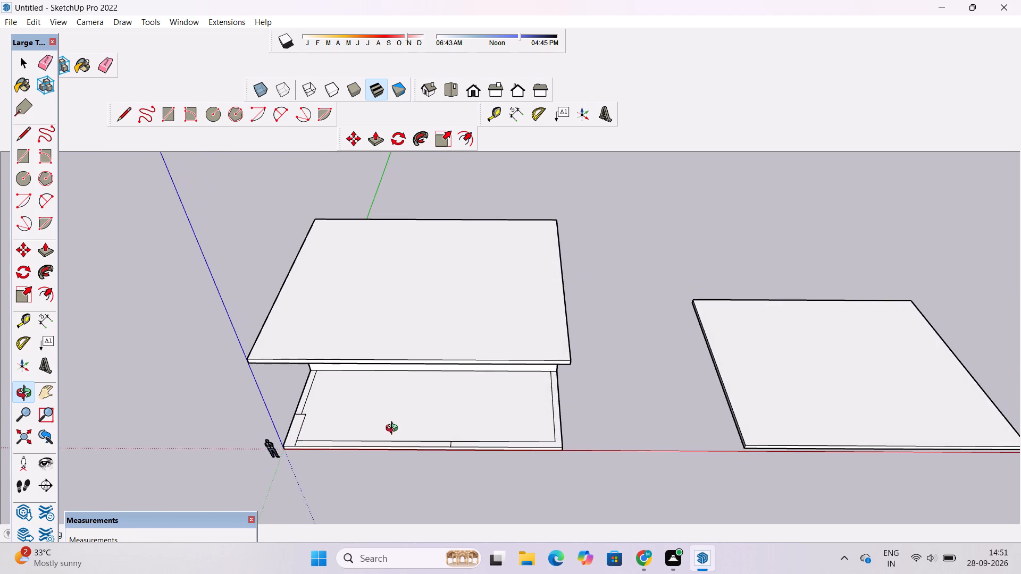
{"action": "scroll", "coordinate": [391, 426], "scroll_direction": "down", "scroll_amount": 2}
{"action": "left_click_drag", "start_coordinate": [403, 415], "coordinate": [408, 446]}
{"action": "scroll", "coordinate": [397, 444], "scroll_direction": "up", "scroll_amount": 5}
{"action": "left_click_drag", "start_coordinate": [395, 444], "coordinate": [401, 435]}
{"action": "scroll", "coordinate": [401, 435], "scroll_direction": "up", "scroll_amount": 2}
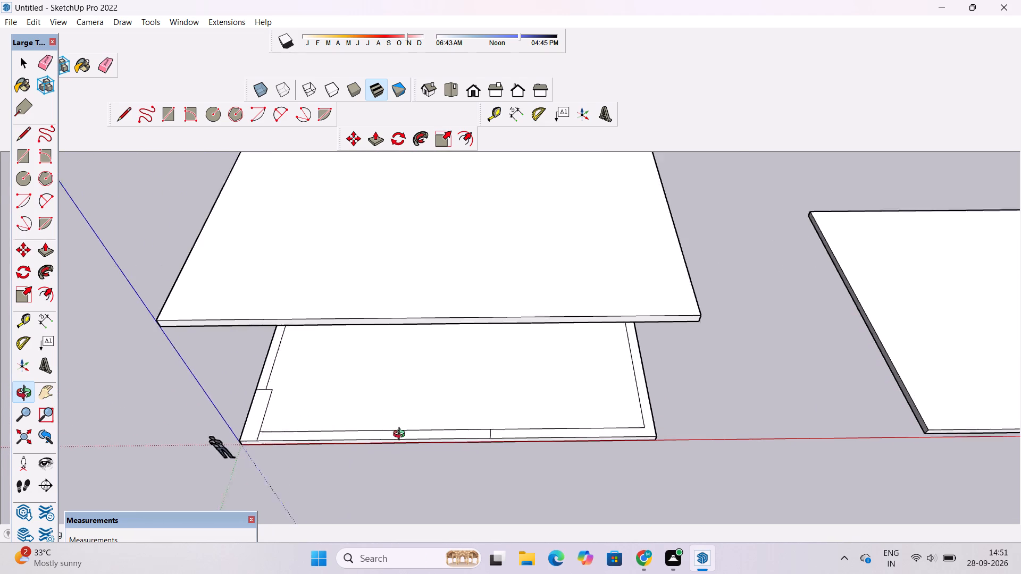
{"action": "scroll", "coordinate": [401, 435], "scroll_direction": "up", "scroll_amount": 1}
{"action": "left_click_drag", "start_coordinate": [396, 446], "coordinate": [412, 420]}
{"action": "left_click_drag", "start_coordinate": [412, 420], "coordinate": [406, 426], "text": "shift"}
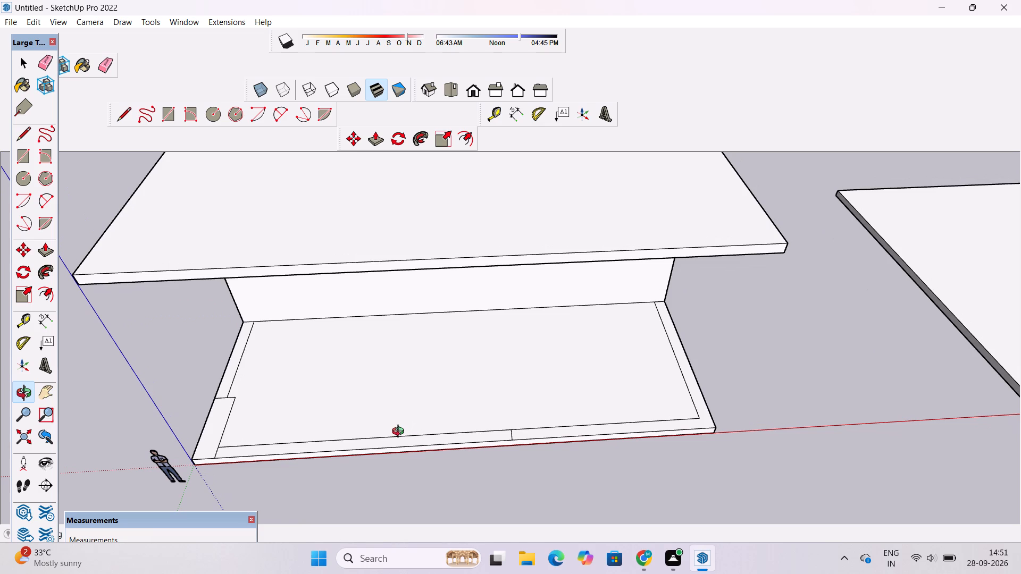
Examine the front border and its dividing line from steeper angles along the roof slab's front edge.
{"action": "scroll", "coordinate": [400, 434], "scroll_direction": "down", "scroll_amount": 3}
{"action": "left_click_drag", "start_coordinate": [406, 431], "coordinate": [396, 466], "text": "shift"}
{"action": "left_click_drag", "start_coordinate": [407, 466], "coordinate": [408, 478]}
{"action": "scroll", "coordinate": [436, 465], "scroll_direction": "up", "scroll_amount": 2}
{"action": "left_click_drag", "start_coordinate": [430, 466], "coordinate": [428, 440], "text": "shift"}
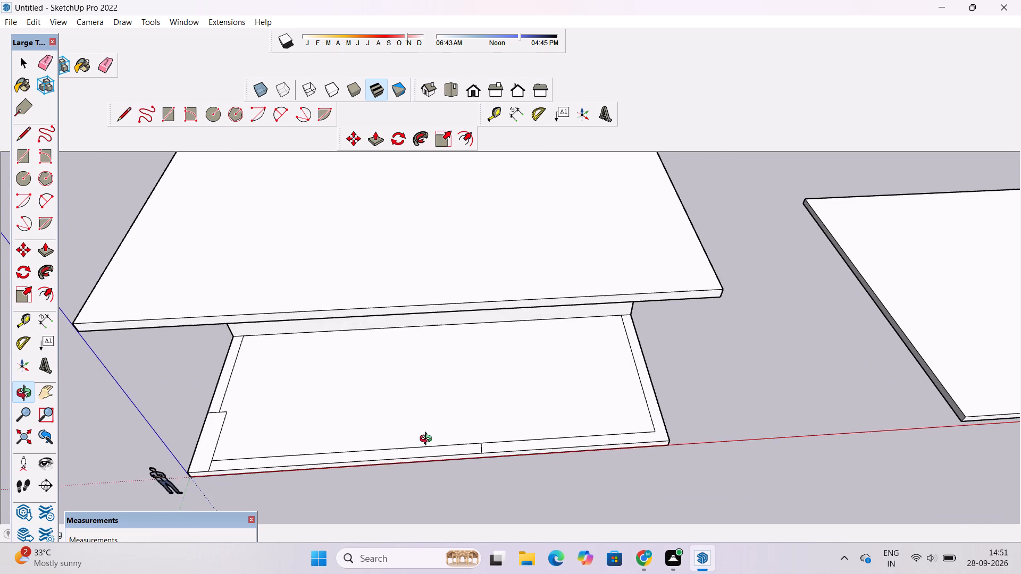
{"action": "left_click_drag", "start_coordinate": [443, 434], "coordinate": [440, 468]}
{"action": "left_click_drag", "start_coordinate": [440, 468], "coordinate": [407, 469]}
{"action": "scroll", "coordinate": [423, 458], "scroll_direction": "up", "scroll_amount": 1}
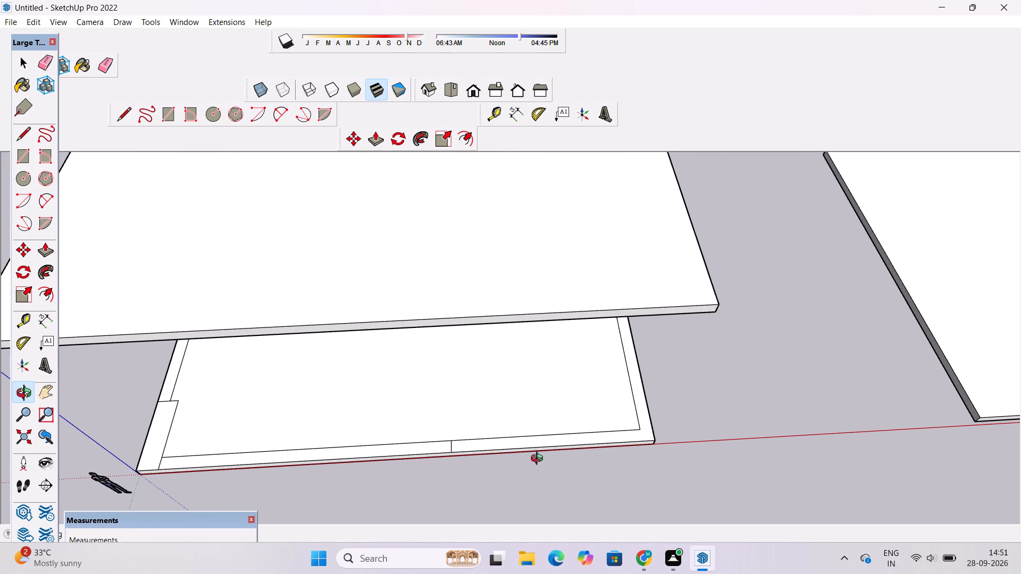
{"action": "left_click_drag", "start_coordinate": [548, 453], "coordinate": [529, 453]}
{"action": "scroll", "coordinate": [513, 455], "scroll_direction": "up", "scroll_amount": 1}
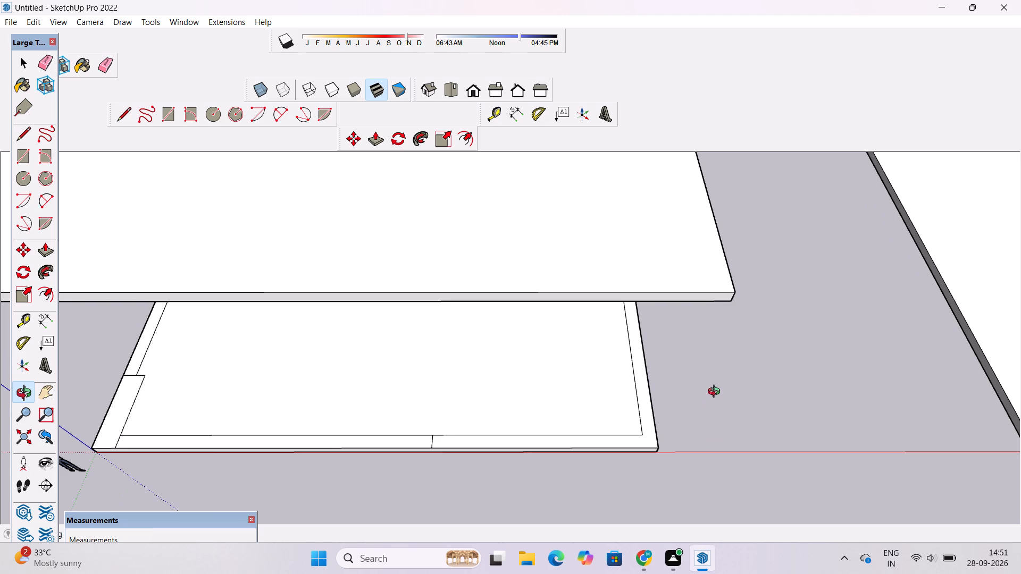
Place a guide on the roof slab's top face, 1.5' in from its front edge.
{"action": "scroll", "coordinate": [674, 407], "scroll_direction": "up", "scroll_amount": 1}
{"action": "left_click_drag", "start_coordinate": [663, 407], "coordinate": [609, 429], "text": "shift"}
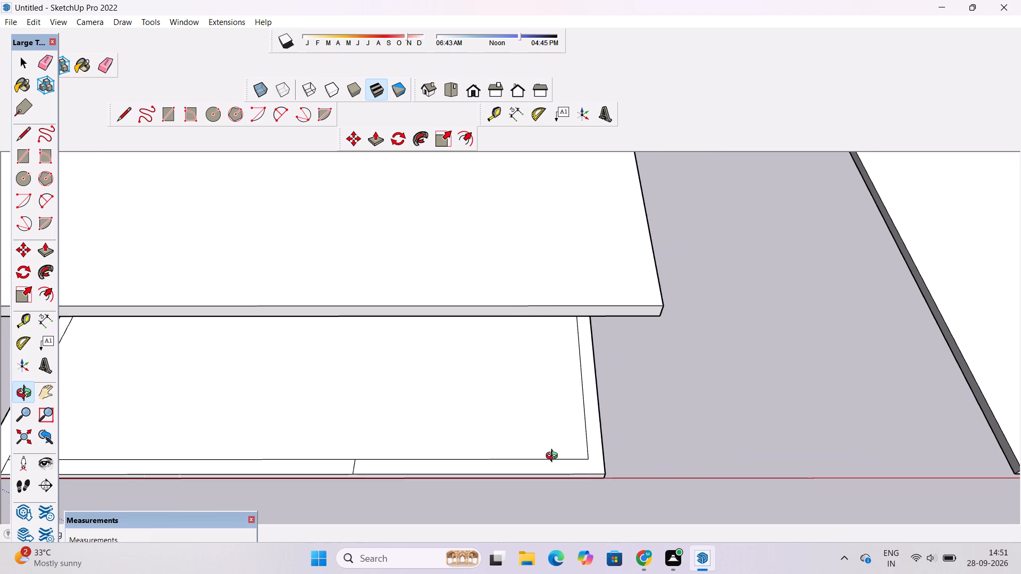
{"action": "scroll", "coordinate": [551, 447], "scroll_direction": "down", "scroll_amount": 6}
{"action": "left_click_drag", "start_coordinate": [547, 446], "coordinate": [566, 446], "text": "shift"}
{"action": "key", "text": "t"}
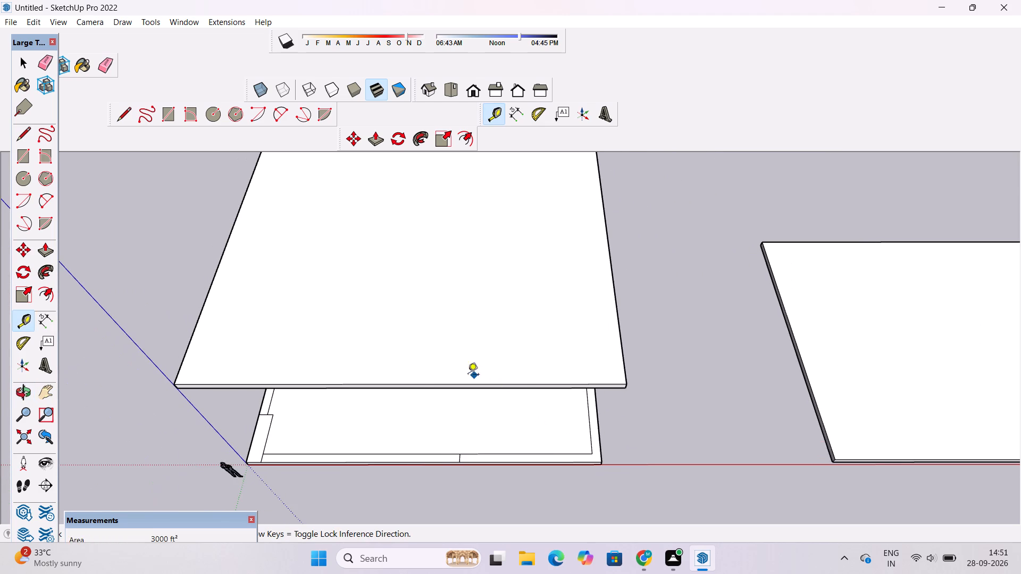
{"action": "left_click", "coordinate": [401, 384]}
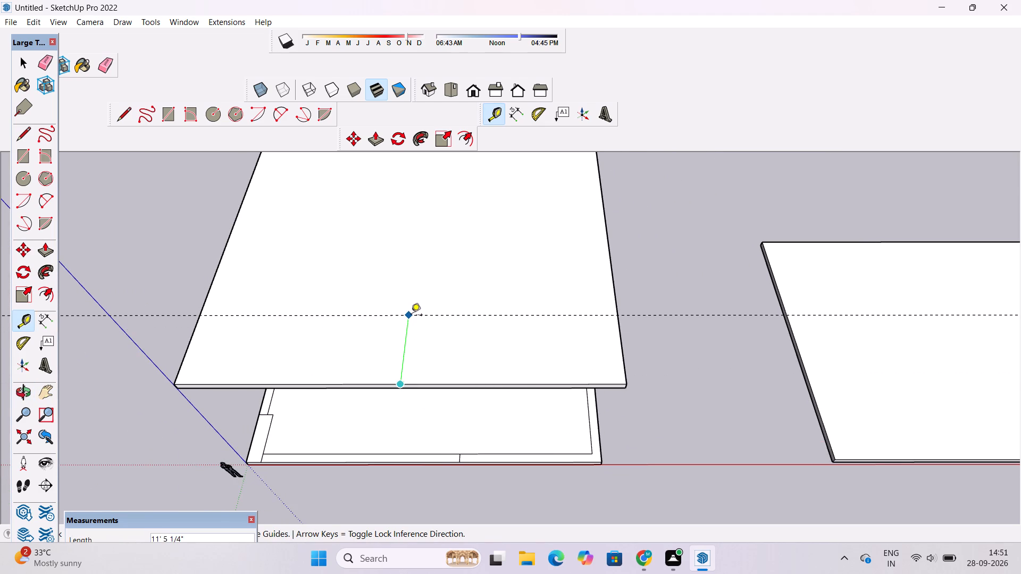
{"action": "type", "text": "1.5'"}
{"action": "key", "text": "Return"}
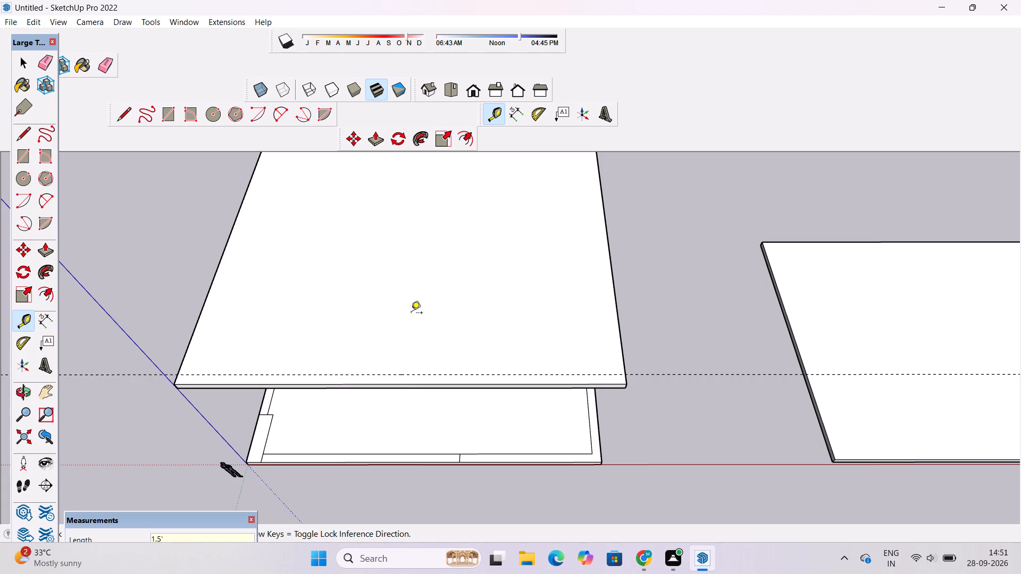
Place a guide on the roof slab's top face, 1.5' in from the side edge facing the separate slab.
{"action": "scroll", "coordinate": [371, 364], "scroll_direction": "down", "scroll_amount": 7}
{"action": "scroll", "coordinate": [447, 303], "scroll_direction": "up", "scroll_amount": 7}
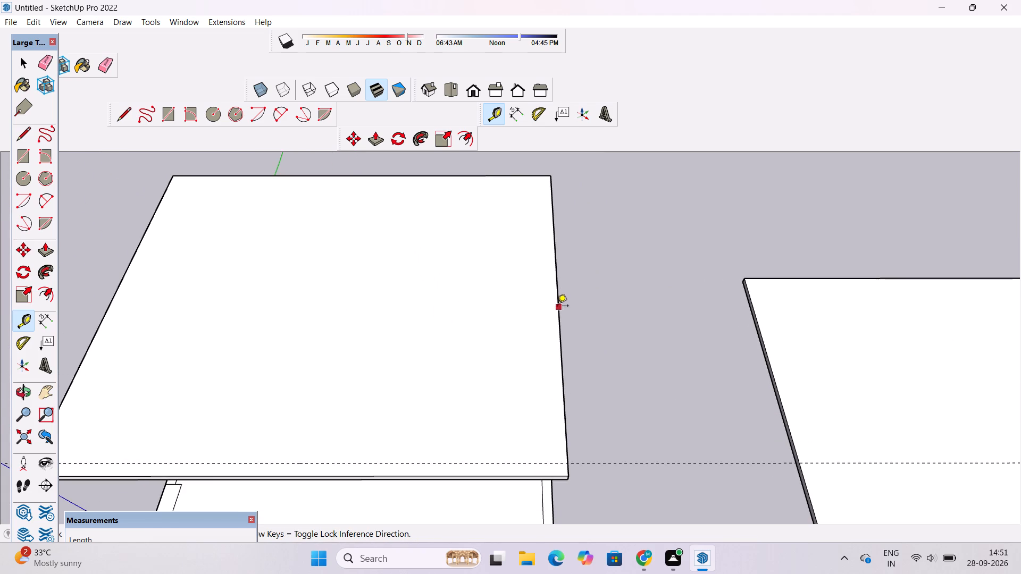
{"action": "left_click", "coordinate": [557, 300]}
{"action": "type", "text": "1.5'"}
{"action": "key", "text": "Return"}
{"action": "scroll", "coordinate": [478, 330], "scroll_direction": "down", "scroll_amount": 4}
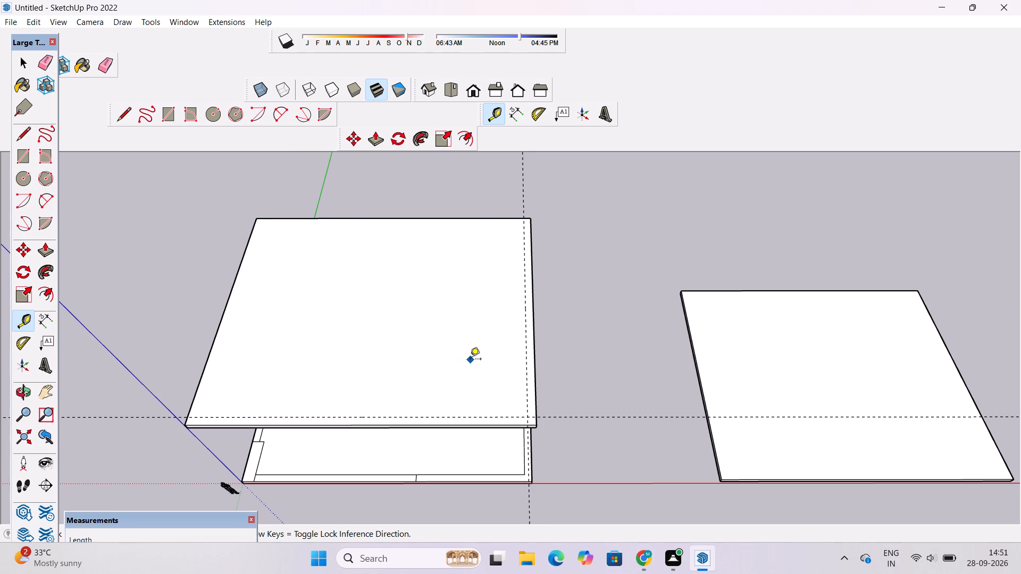
{"action": "scroll", "coordinate": [470, 360], "scroll_direction": "down", "scroll_amount": 1}
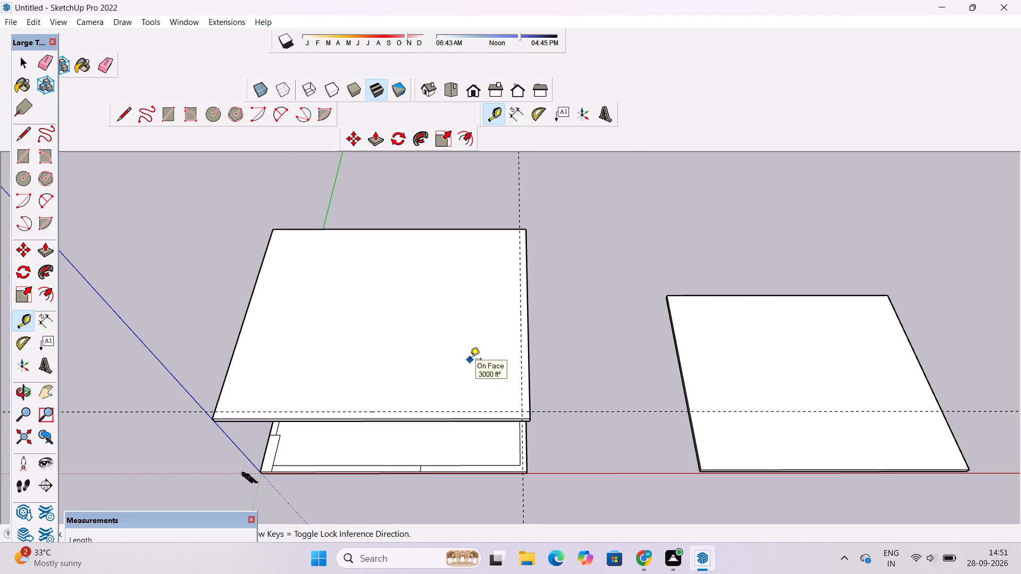
Place a guide on the roof slab's top face, 1.5' in from its back edge.
{"action": "scroll", "coordinate": [470, 360], "scroll_direction": "down", "scroll_amount": 1}
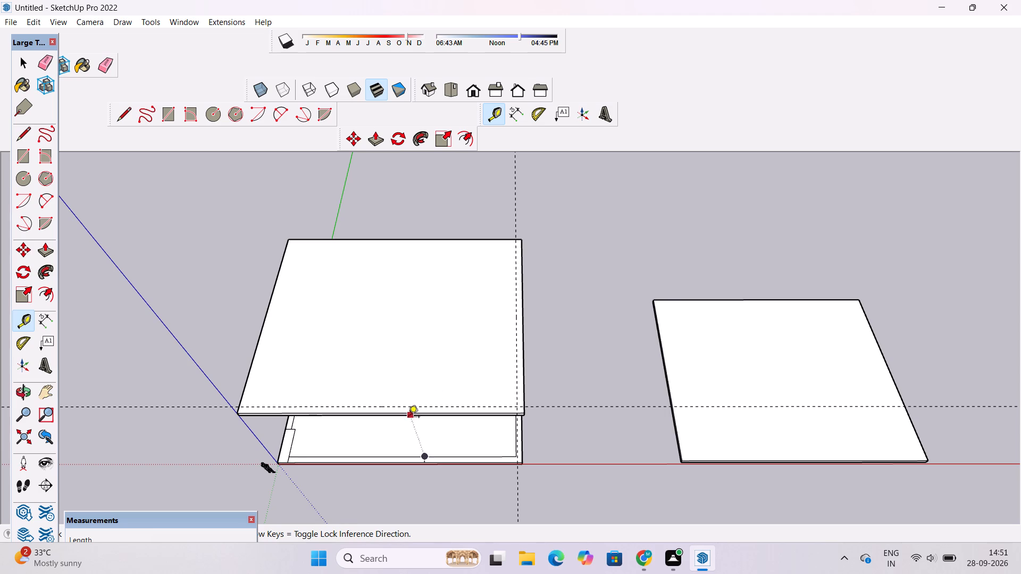
{"action": "scroll", "coordinate": [408, 419], "scroll_direction": "down", "scroll_amount": 2}
{"action": "scroll", "coordinate": [438, 322], "scroll_direction": "up", "scroll_amount": 4}
{"action": "scroll", "coordinate": [382, 268], "scroll_direction": "up", "scroll_amount": 5}
{"action": "scroll", "coordinate": [384, 293], "scroll_direction": "down", "scroll_amount": 2}
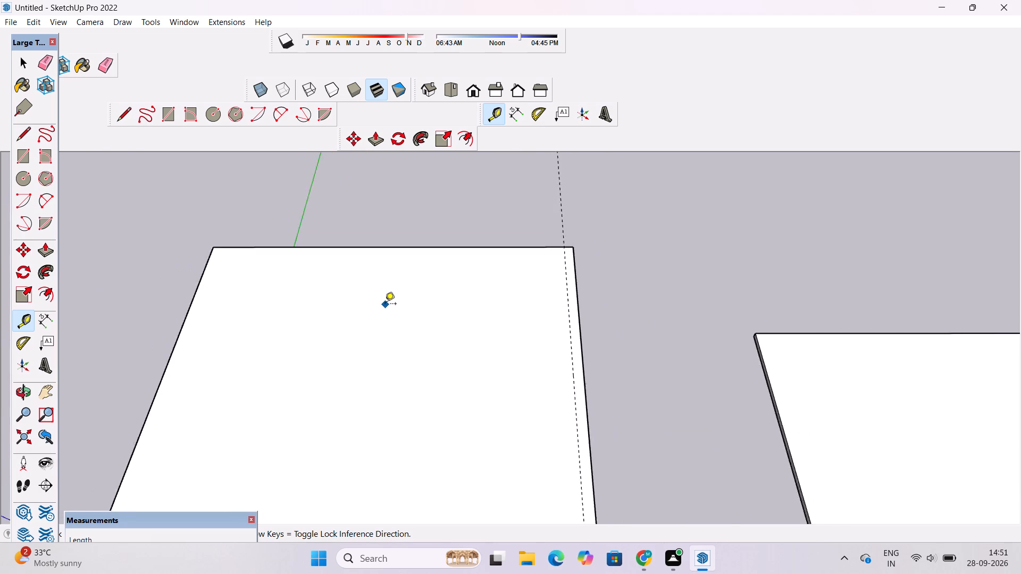
{"action": "scroll", "coordinate": [385, 305], "scroll_direction": "down", "scroll_amount": 2}
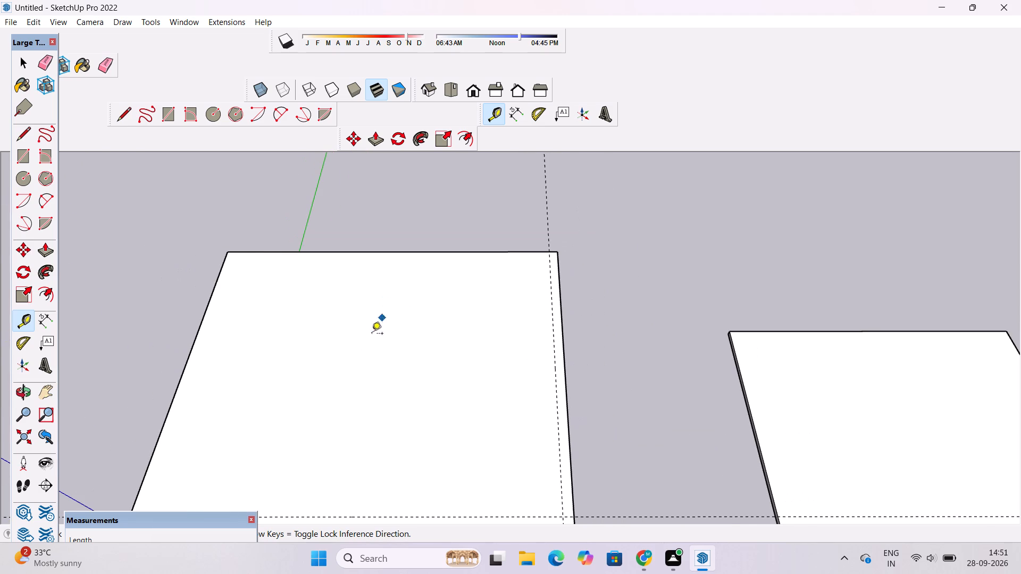
{"action": "scroll", "coordinate": [372, 334], "scroll_direction": "down", "scroll_amount": 6}
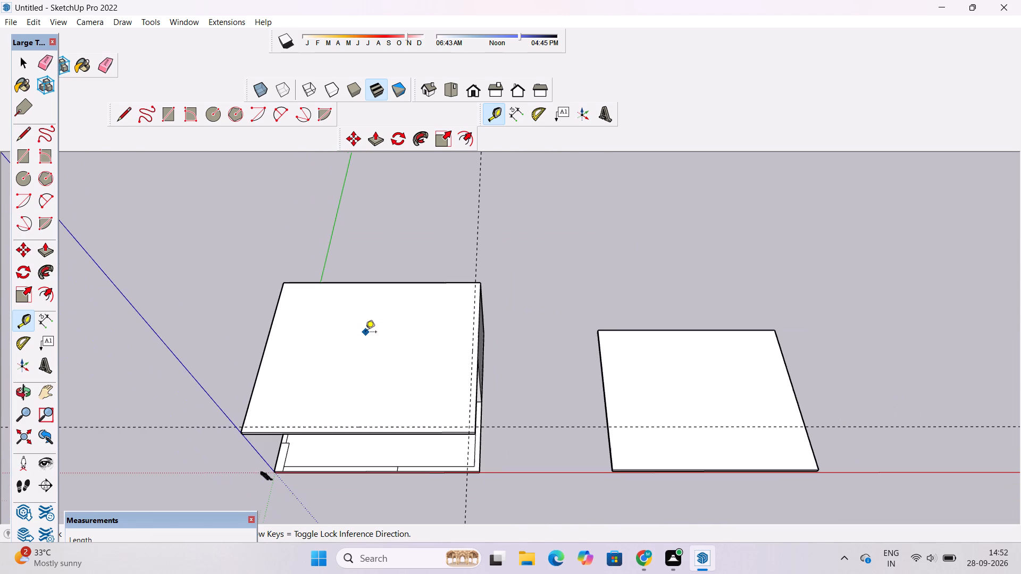
{"action": "scroll", "coordinate": [365, 333], "scroll_direction": "down", "scroll_amount": 2}
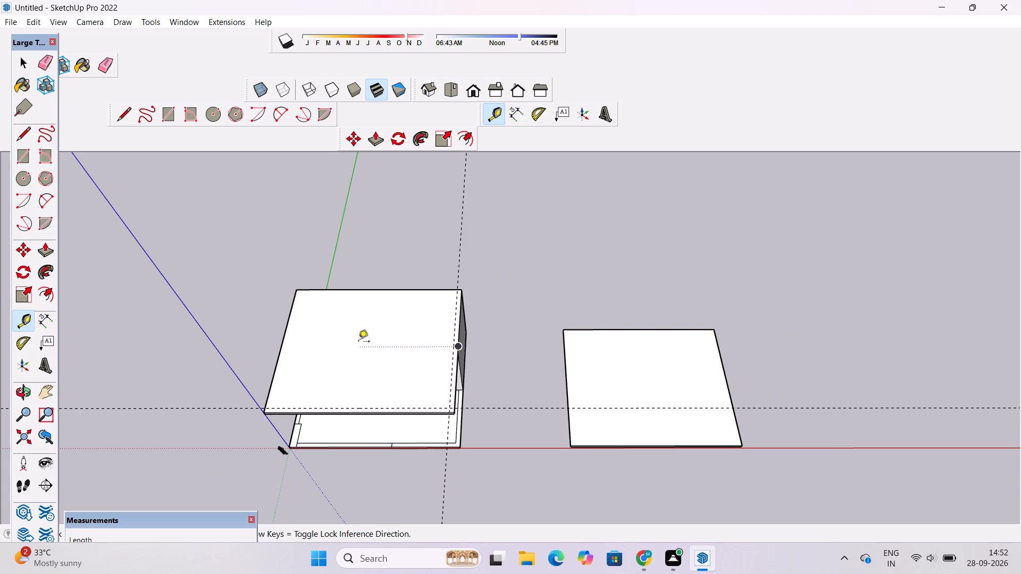
{"action": "scroll", "coordinate": [358, 344], "scroll_direction": "down", "scroll_amount": 1}
{"action": "scroll", "coordinate": [362, 275], "scroll_direction": "up", "scroll_amount": 5}
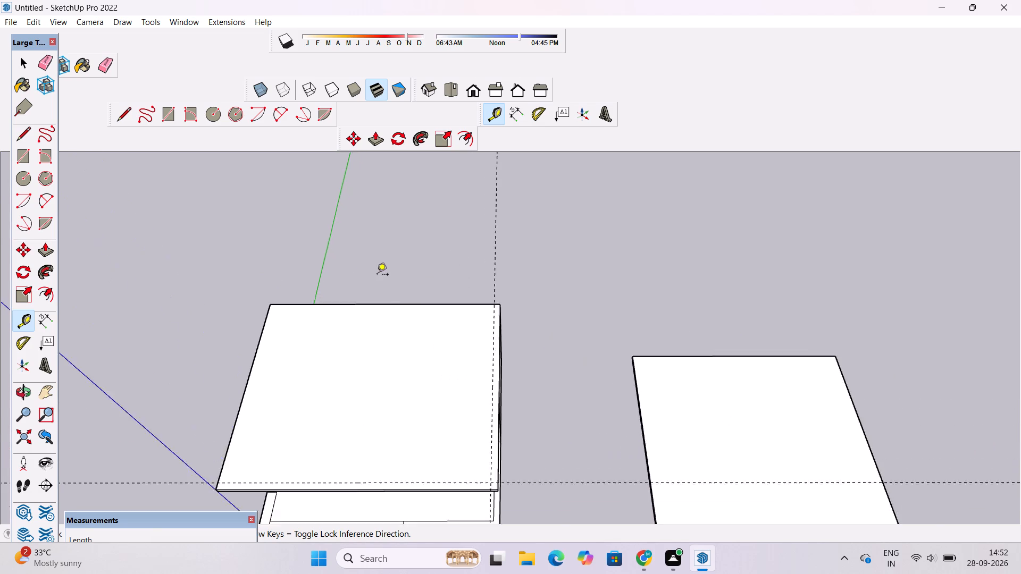
{"action": "scroll", "coordinate": [377, 275], "scroll_direction": "up", "scroll_amount": 4}
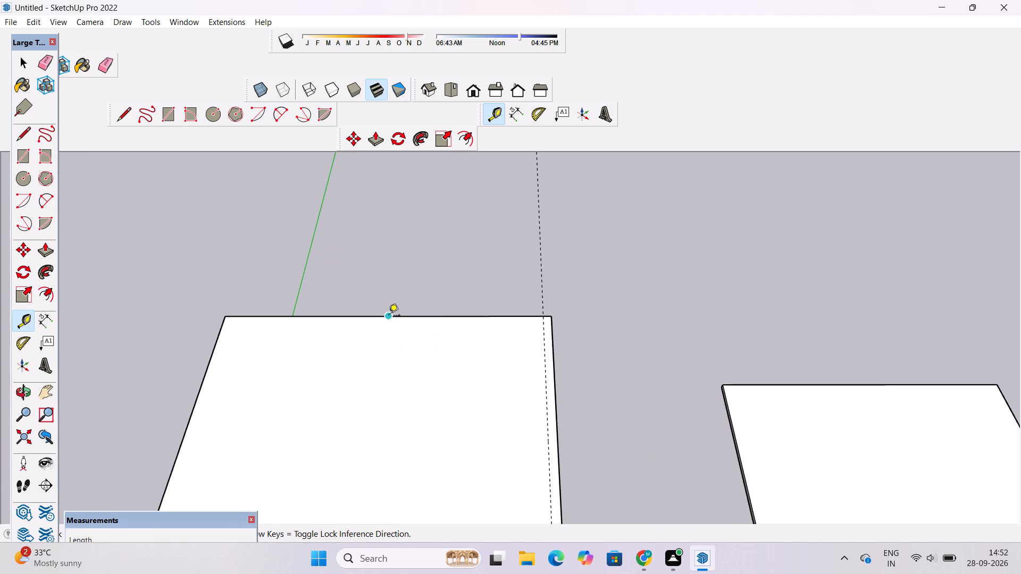
{"action": "left_click", "coordinate": [389, 316]}
{"action": "type", "text": "1."}
{"action": "key", "text": "5"}
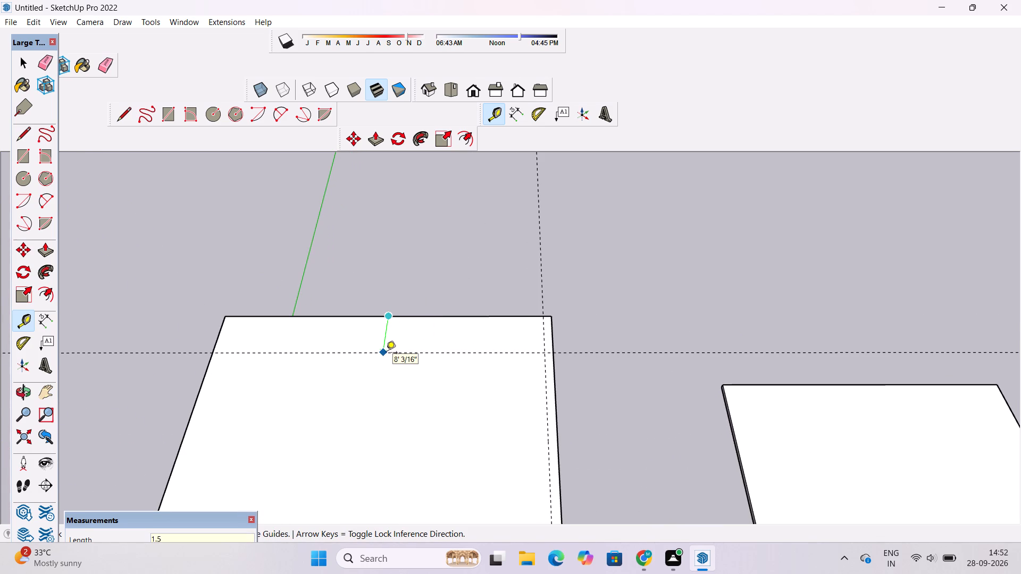
{"action": "key", "text": "apostrophe"}
{"action": "key", "text": "Return"}
Place a guide on the roof slab's top face, 1.5' in from the side edge facing away from the separate slab.
{"action": "scroll", "coordinate": [414, 281], "scroll_direction": "down", "scroll_amount": 4}
{"action": "scroll", "coordinate": [297, 337], "scroll_direction": "up", "scroll_amount": 4}
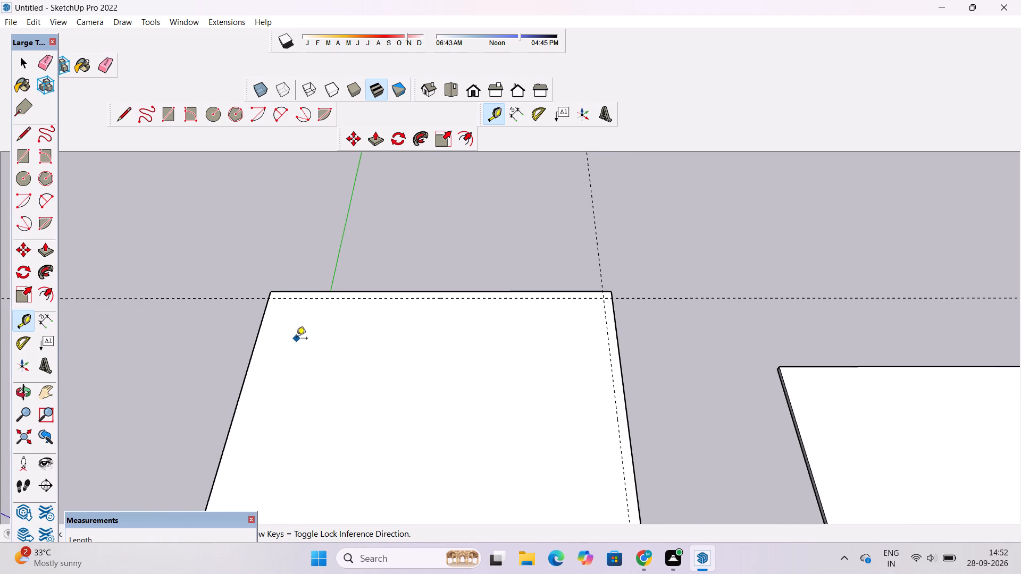
{"action": "scroll", "coordinate": [260, 347], "scroll_direction": "down", "scroll_amount": 5}
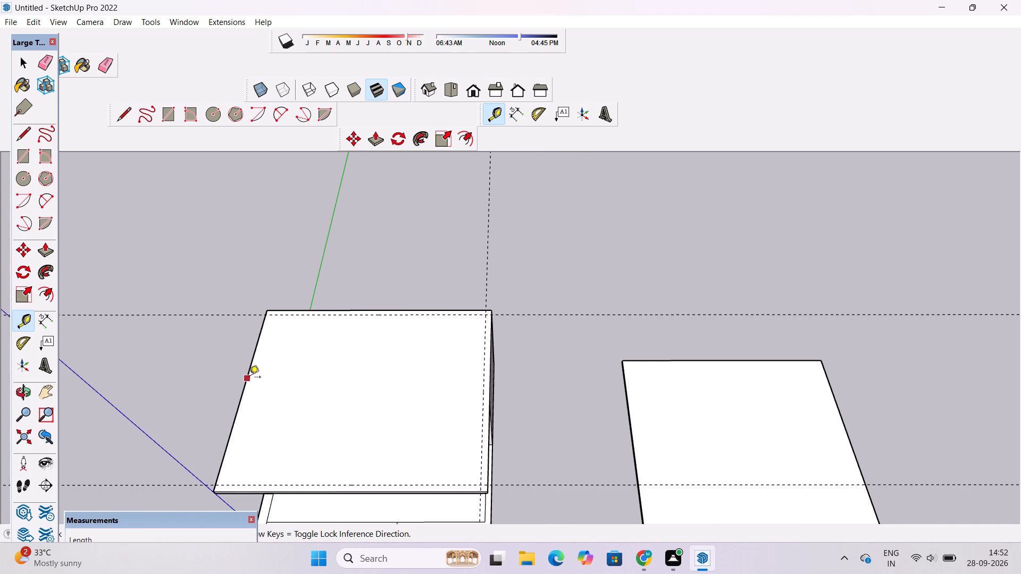
{"action": "scroll", "coordinate": [255, 353], "scroll_direction": "up", "scroll_amount": 10}
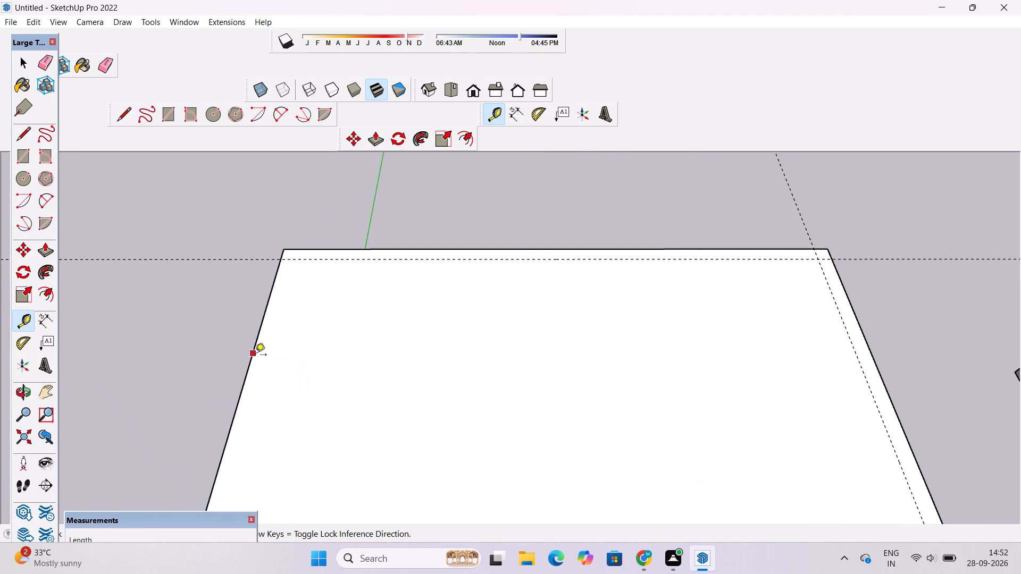
{"action": "scroll", "coordinate": [255, 357], "scroll_direction": "down", "scroll_amount": 4}
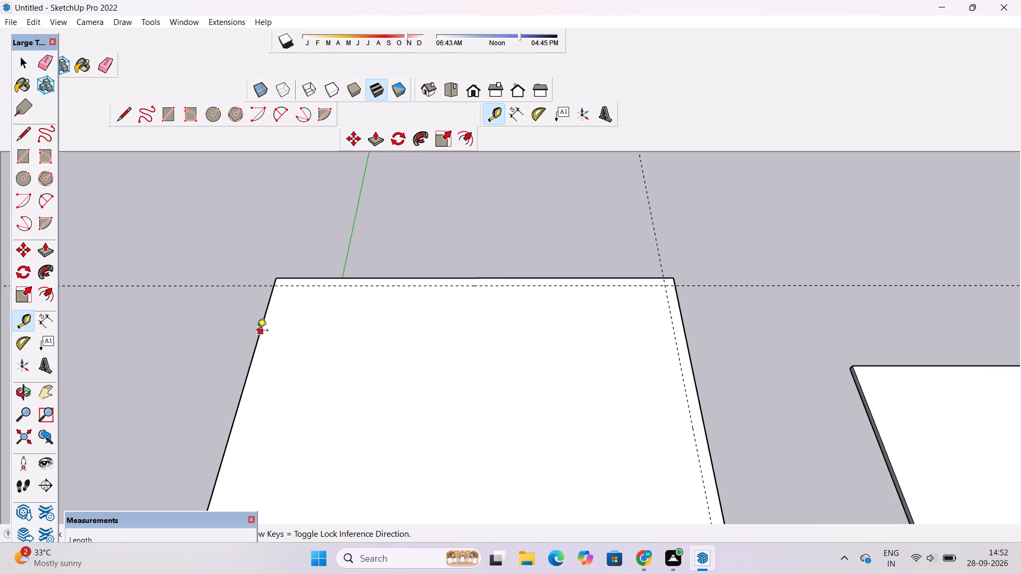
{"action": "scroll", "coordinate": [239, 375], "scroll_direction": "down", "scroll_amount": 6}
{"action": "scroll", "coordinate": [237, 411], "scroll_direction": "up", "scroll_amount": 4}
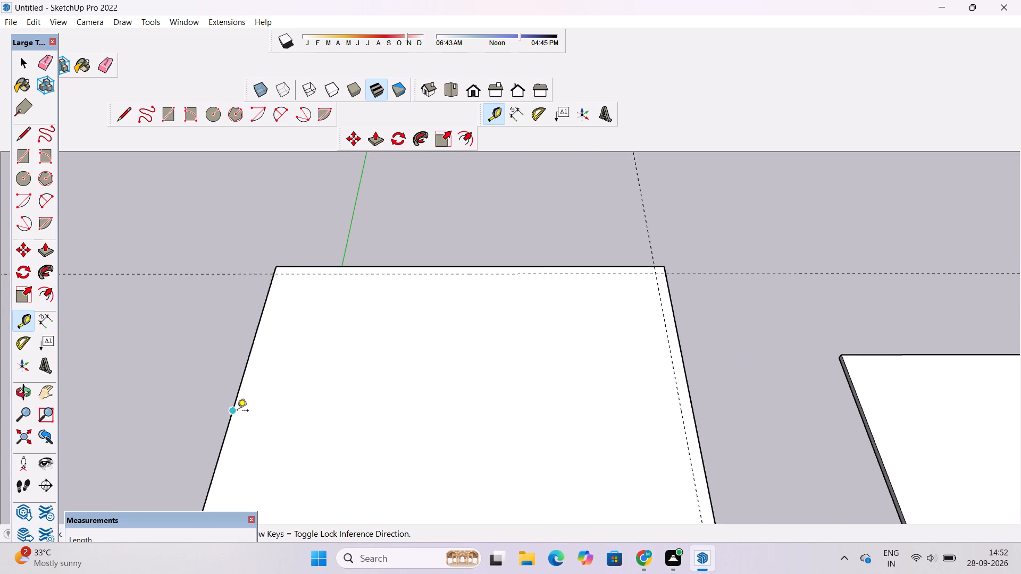
{"action": "left_click", "coordinate": [235, 412]}
{"action": "type", "text": "1.5'"}
{"action": "key", "text": "Return"}
{"action": "scroll", "coordinate": [265, 399], "scroll_direction": "down", "scroll_amount": 2}
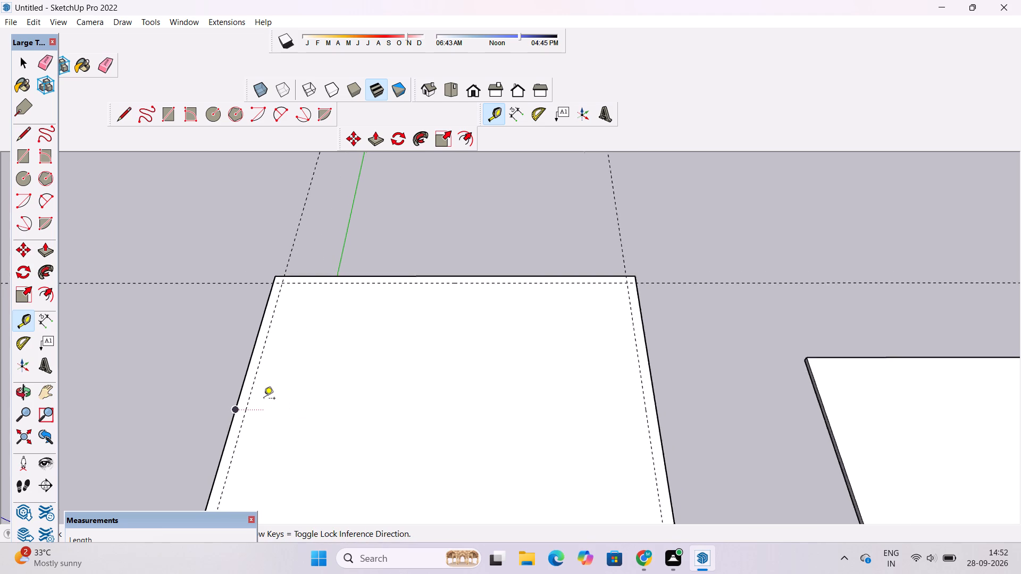
{"action": "scroll", "coordinate": [264, 399], "scroll_direction": "down", "scroll_amount": 7}
{"action": "key", "text": "space"}
Draw a 57' by 47' rectangle on the roof slab's top face between opposite intersections of the four guides.
{"action": "scroll", "coordinate": [264, 400], "scroll_direction": "up", "scroll_amount": 1}
{"action": "key", "text": "r"}
{"action": "scroll", "coordinate": [256, 363], "scroll_direction": "up", "scroll_amount": 2}
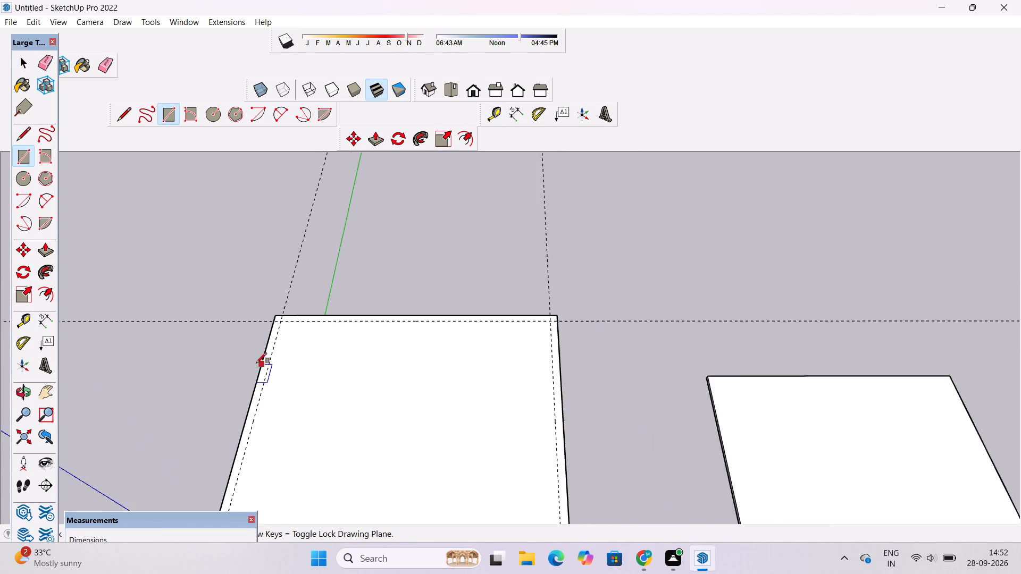
{"action": "scroll", "coordinate": [256, 363], "scroll_direction": "up", "scroll_amount": 7}
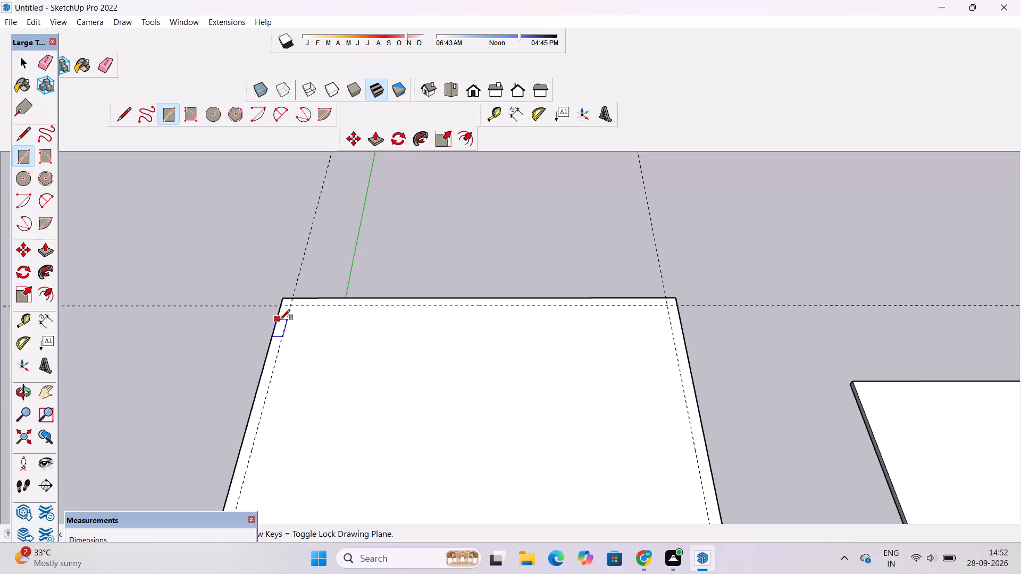
{"action": "scroll", "coordinate": [347, 314], "scroll_direction": "down", "scroll_amount": 1}
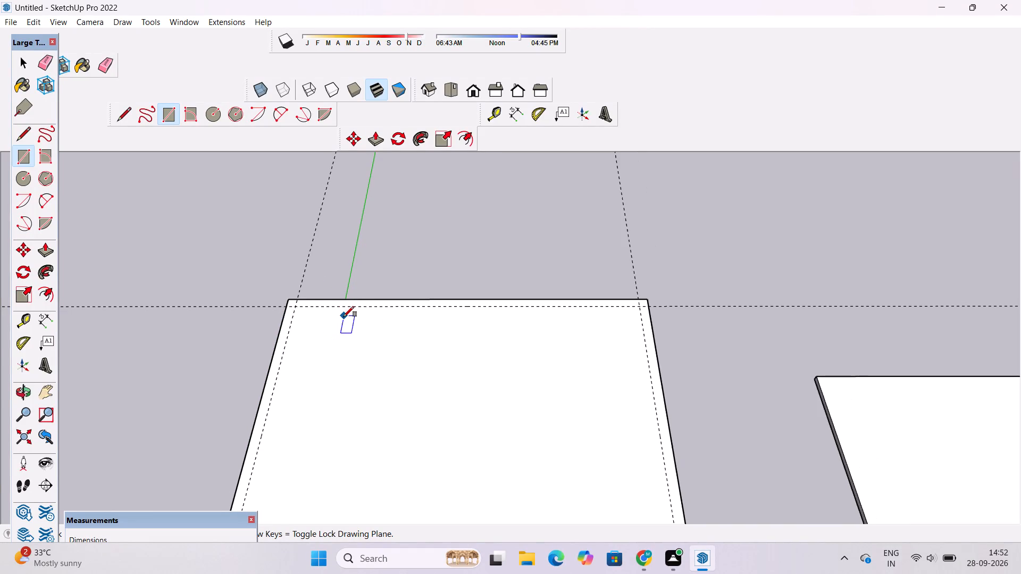
{"action": "scroll", "coordinate": [344, 317], "scroll_direction": "down", "scroll_amount": 3}
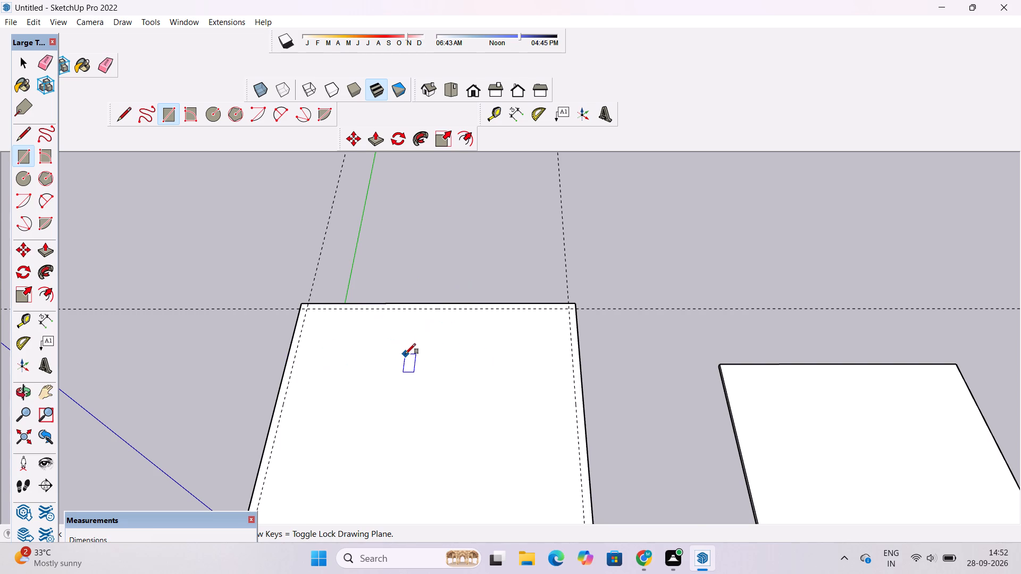
{"action": "scroll", "coordinate": [404, 356], "scroll_direction": "down", "scroll_amount": 5}
{"action": "scroll", "coordinate": [403, 358], "scroll_direction": "up", "scroll_amount": 5}
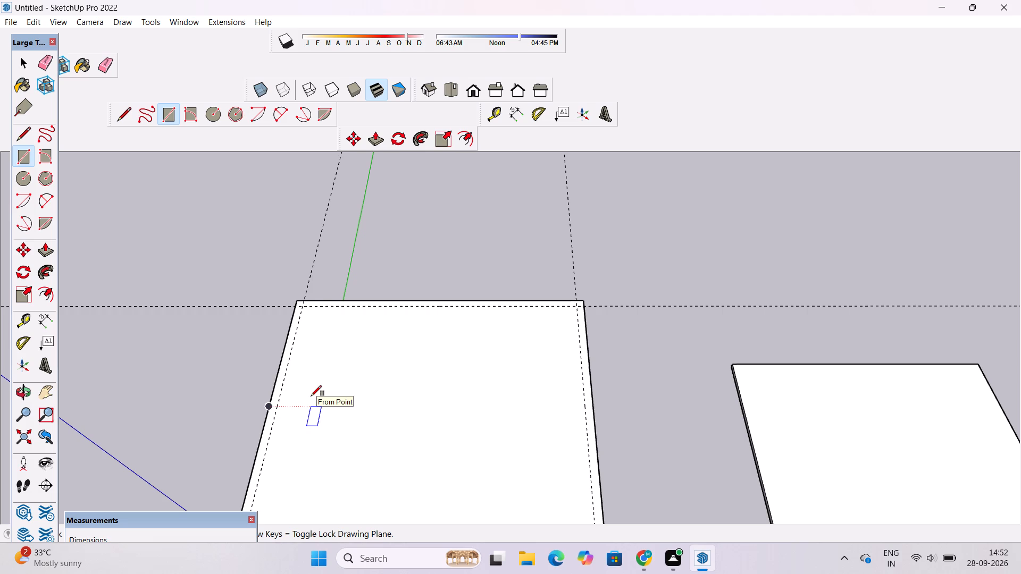
{"action": "scroll", "coordinate": [309, 418], "scroll_direction": "down", "scroll_amount": 2}
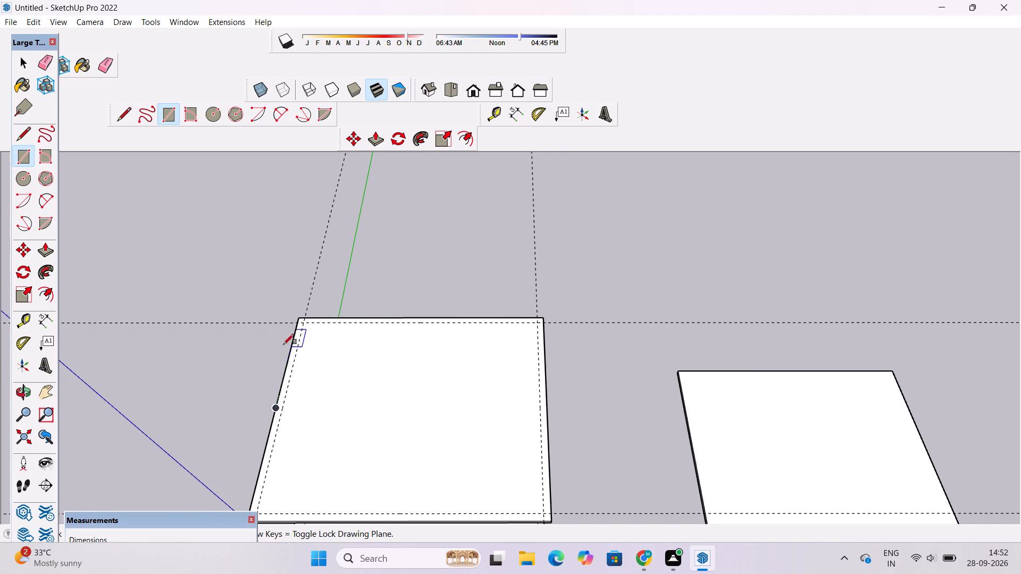
{"action": "scroll", "coordinate": [257, 311], "scroll_direction": "down", "scroll_amount": 1}
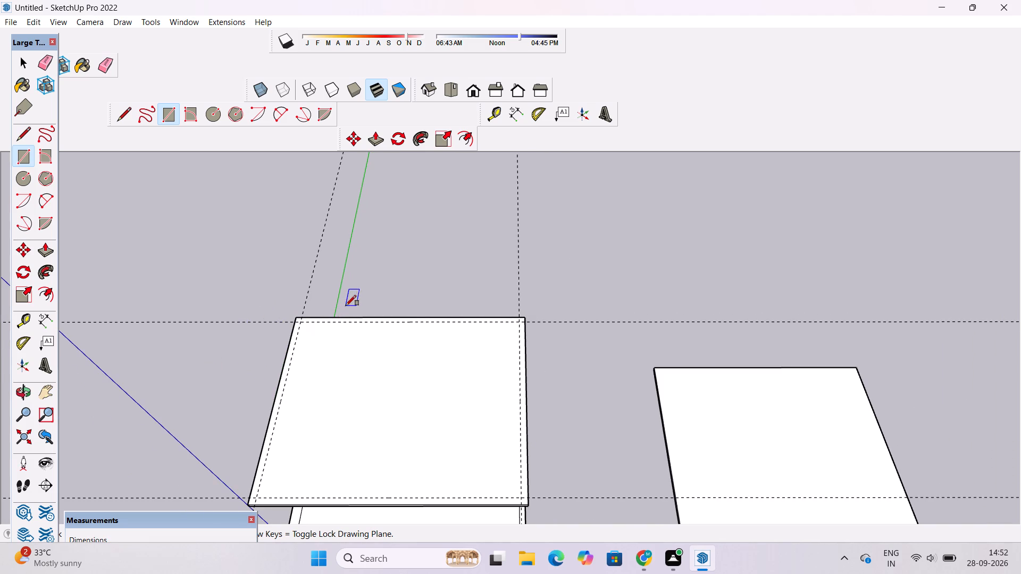
{"action": "scroll", "coordinate": [265, 381], "scroll_direction": "down", "scroll_amount": 2}
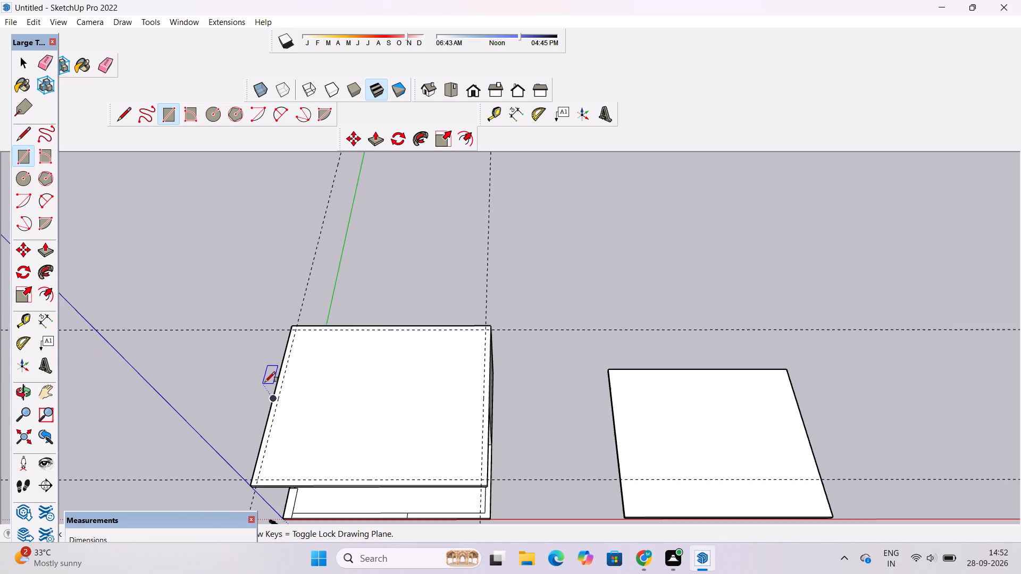
{"action": "scroll", "coordinate": [265, 382], "scroll_direction": "down", "scroll_amount": 1}
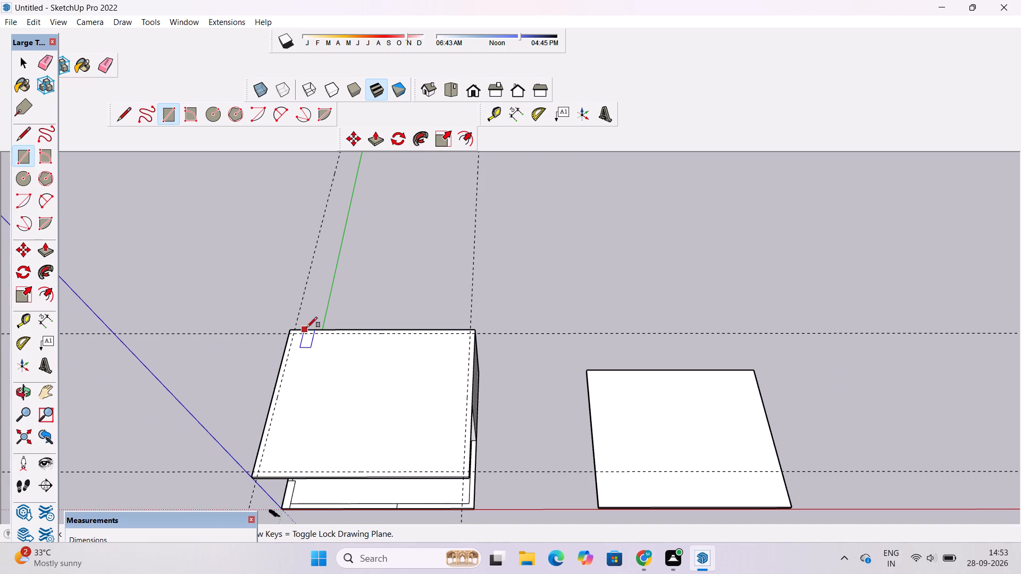
{"action": "scroll", "coordinate": [302, 330], "scroll_direction": "up", "scroll_amount": 14}
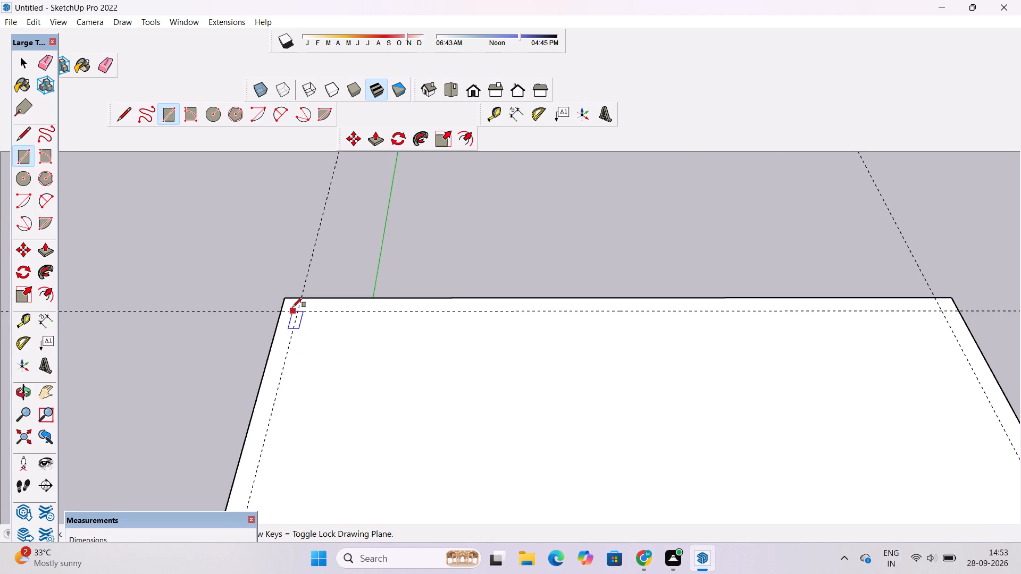
{"action": "left_click", "coordinate": [297, 310]}
{"action": "scroll", "coordinate": [302, 318], "scroll_direction": "down", "scroll_amount": 7}
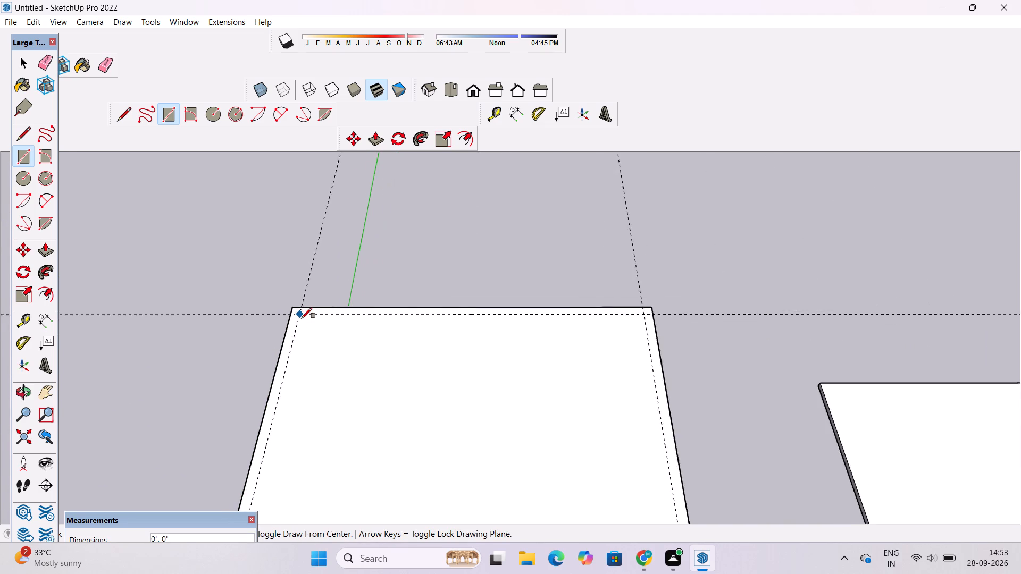
{"action": "scroll", "coordinate": [302, 318], "scroll_direction": "down", "scroll_amount": 7}
{"action": "scroll", "coordinate": [303, 341], "scroll_direction": "up", "scroll_amount": 2}
{"action": "scroll", "coordinate": [303, 341], "scroll_direction": "down", "scroll_amount": 4}
{"action": "scroll", "coordinate": [439, 409], "scroll_direction": "up", "scroll_amount": 5}
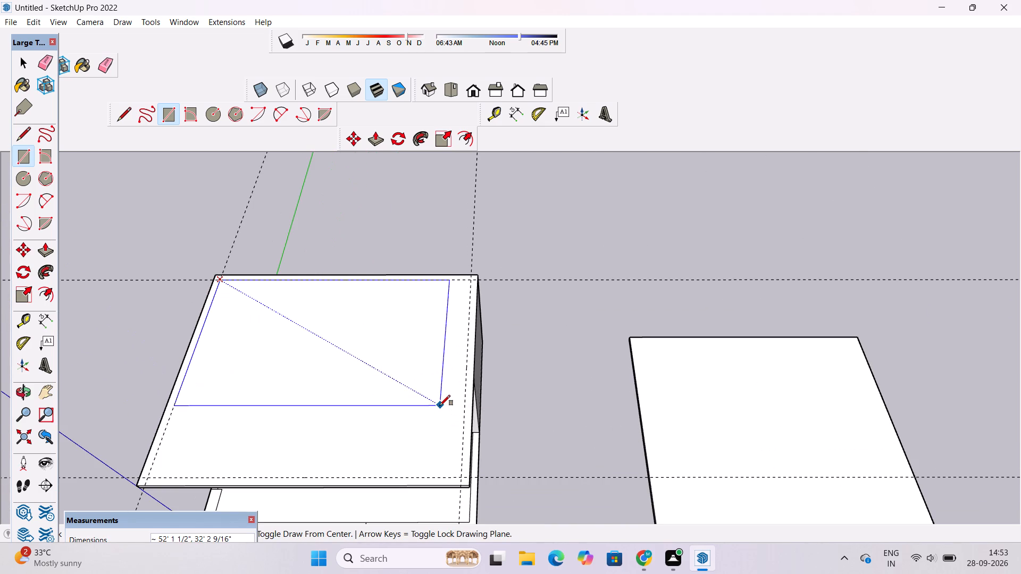
{"action": "scroll", "coordinate": [440, 406], "scroll_direction": "down", "scroll_amount": 3}
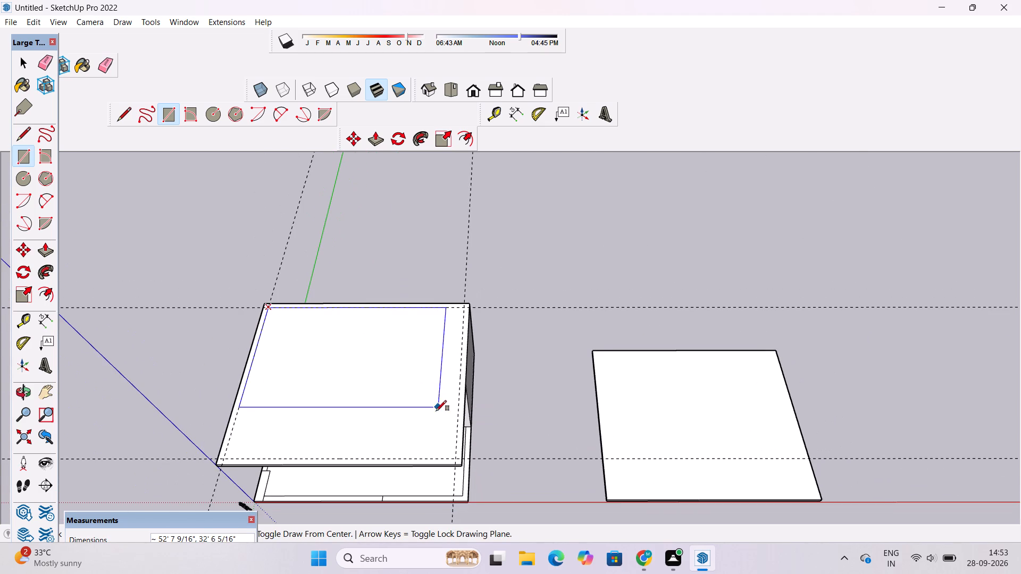
{"action": "scroll", "coordinate": [432, 409], "scroll_direction": "down", "scroll_amount": 2}
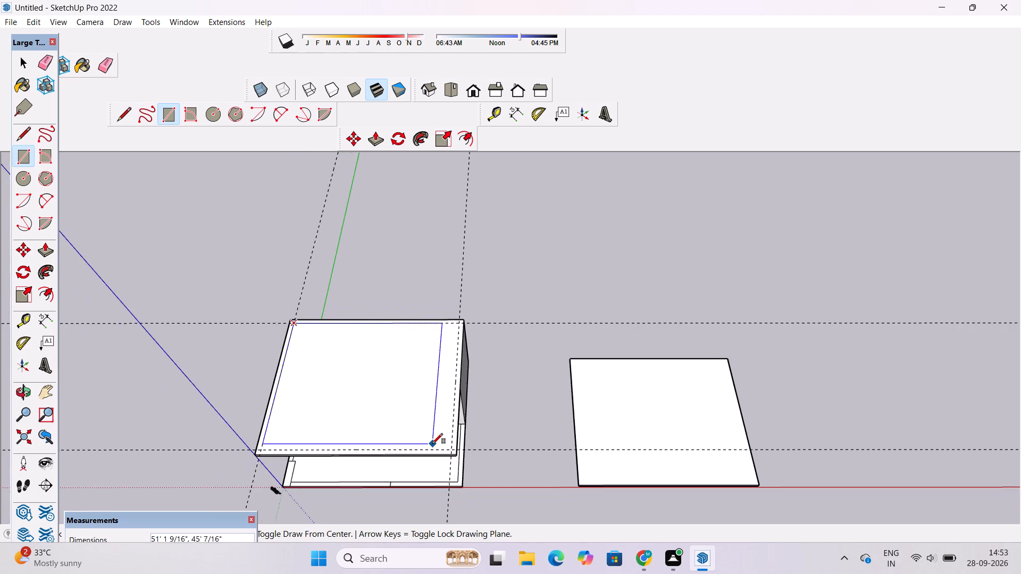
{"action": "scroll", "coordinate": [432, 444], "scroll_direction": "up", "scroll_amount": 10}
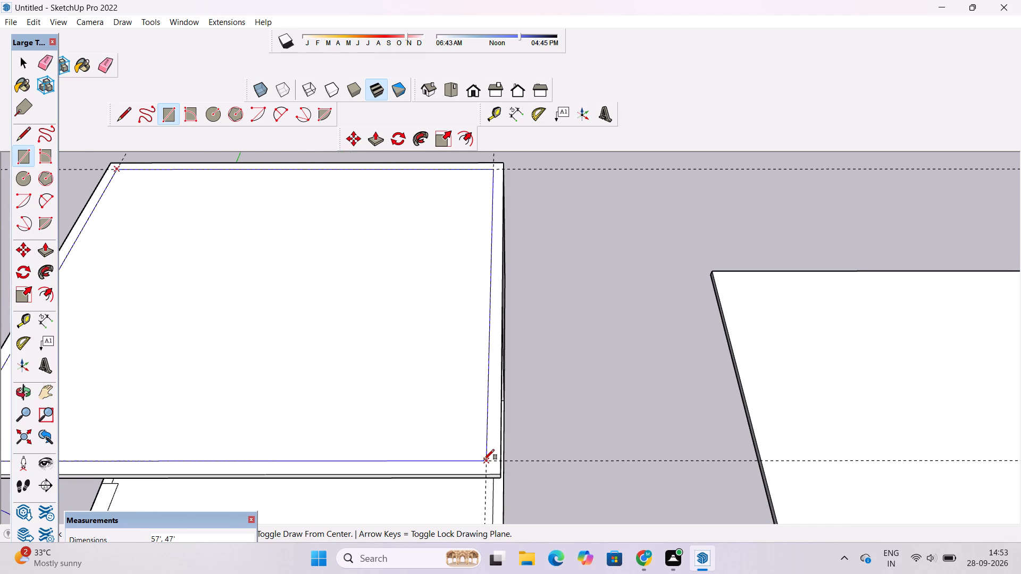
{"action": "left_click", "coordinate": [486, 458]}
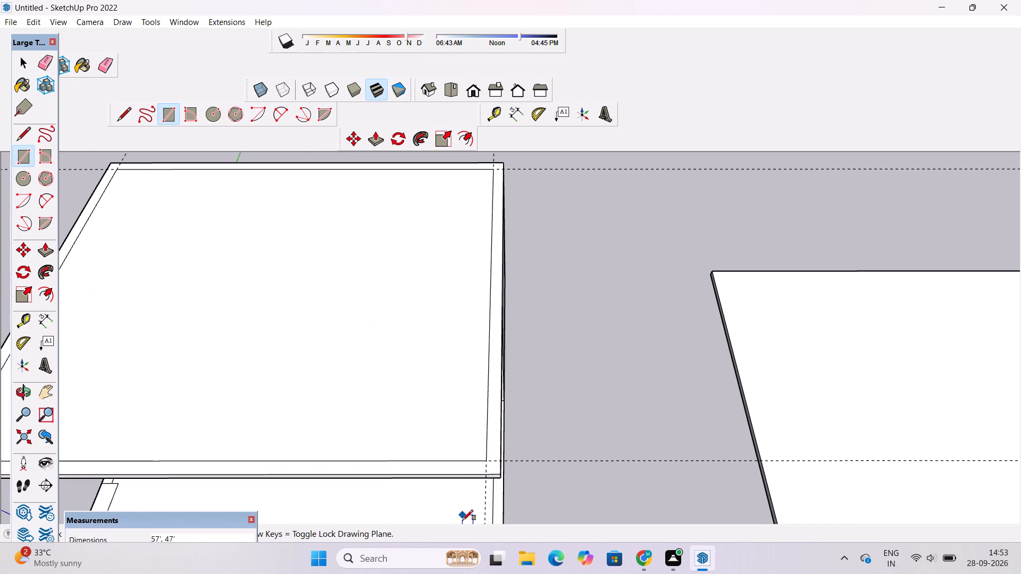
{"action": "key", "text": "space"}
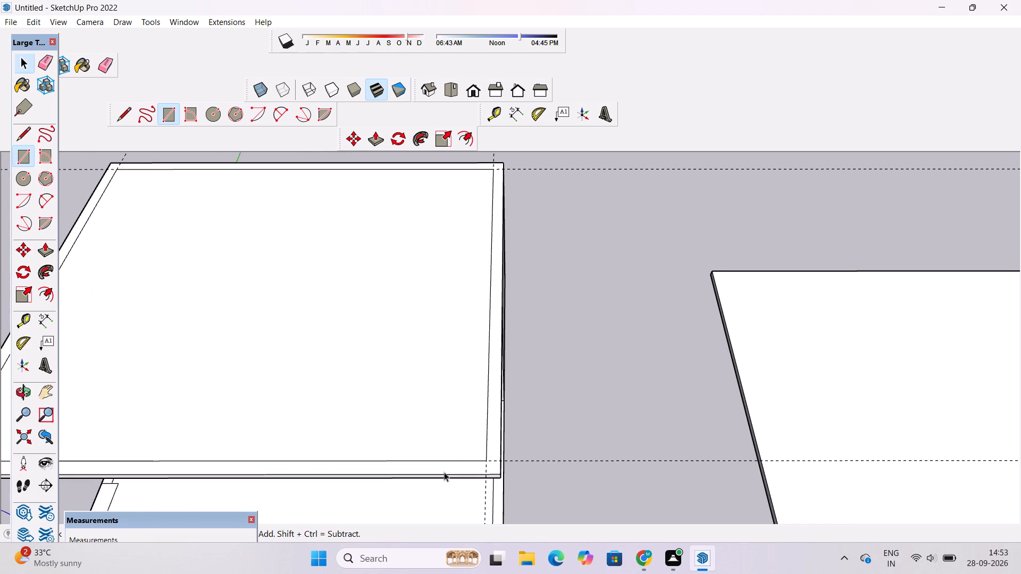
Erase the four construction guides around the roof slab, keeping the inset rectangle.
{"action": "key", "text": "e"}
{"action": "scroll", "coordinate": [445, 471], "scroll_direction": "down", "scroll_amount": 6}
{"action": "left_click_drag", "start_coordinate": [593, 423], "coordinate": [599, 475]}
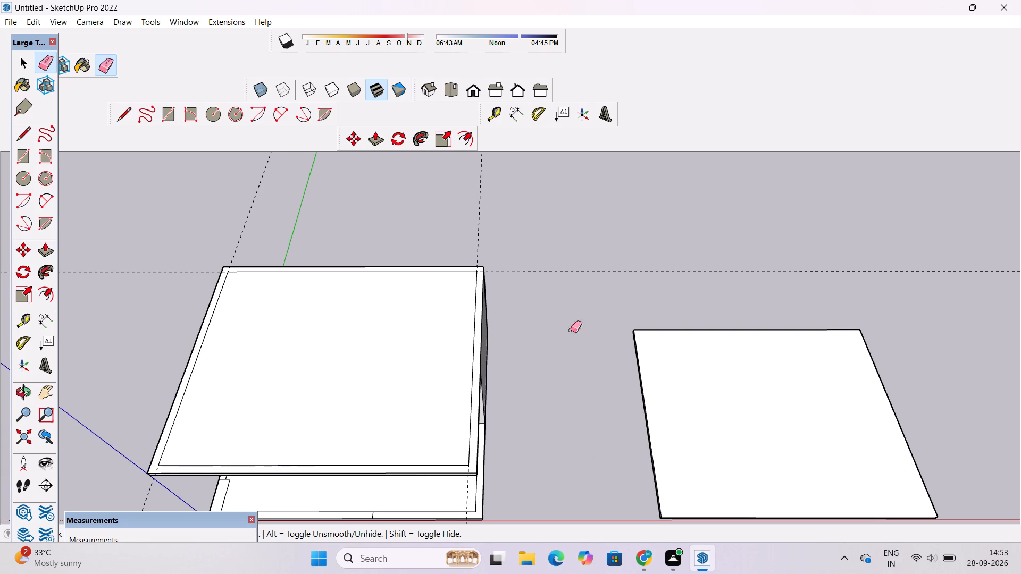
{"action": "left_click_drag", "start_coordinate": [554, 254], "coordinate": [554, 275]}
{"action": "left_click_drag", "start_coordinate": [457, 218], "coordinate": [483, 233]}
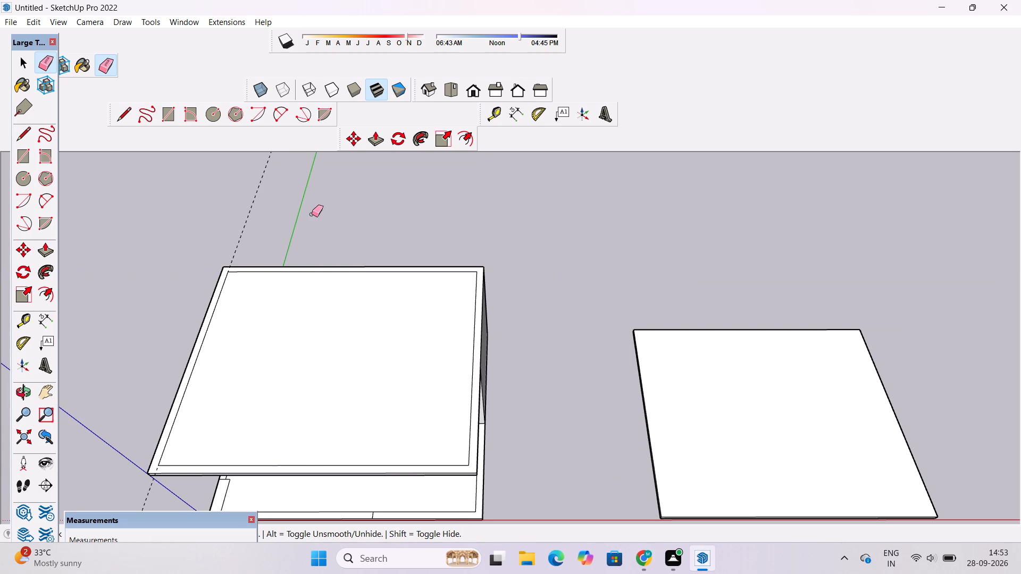
{"action": "left_click_drag", "start_coordinate": [236, 232], "coordinate": [242, 234]}
{"action": "key", "text": "space"}
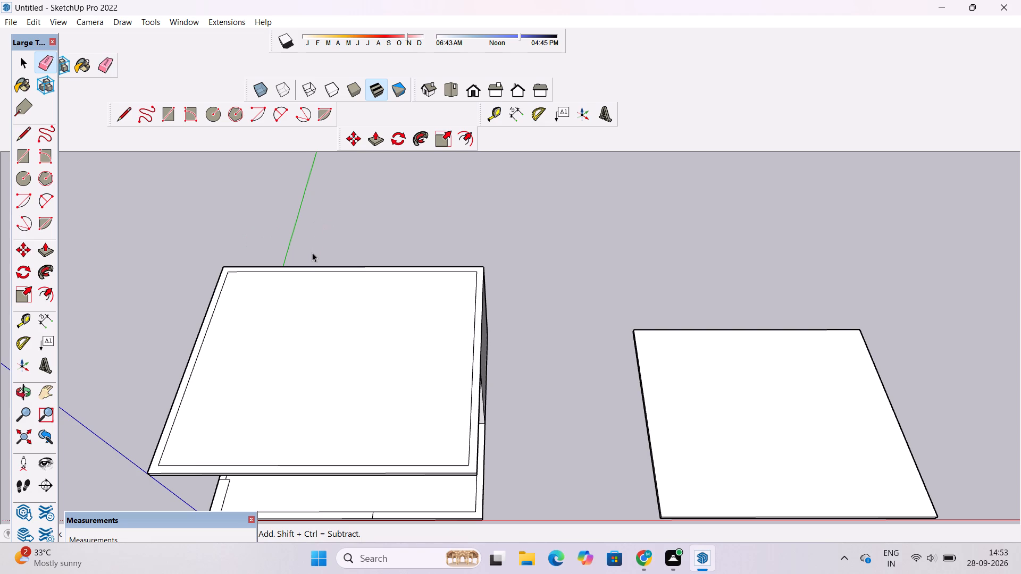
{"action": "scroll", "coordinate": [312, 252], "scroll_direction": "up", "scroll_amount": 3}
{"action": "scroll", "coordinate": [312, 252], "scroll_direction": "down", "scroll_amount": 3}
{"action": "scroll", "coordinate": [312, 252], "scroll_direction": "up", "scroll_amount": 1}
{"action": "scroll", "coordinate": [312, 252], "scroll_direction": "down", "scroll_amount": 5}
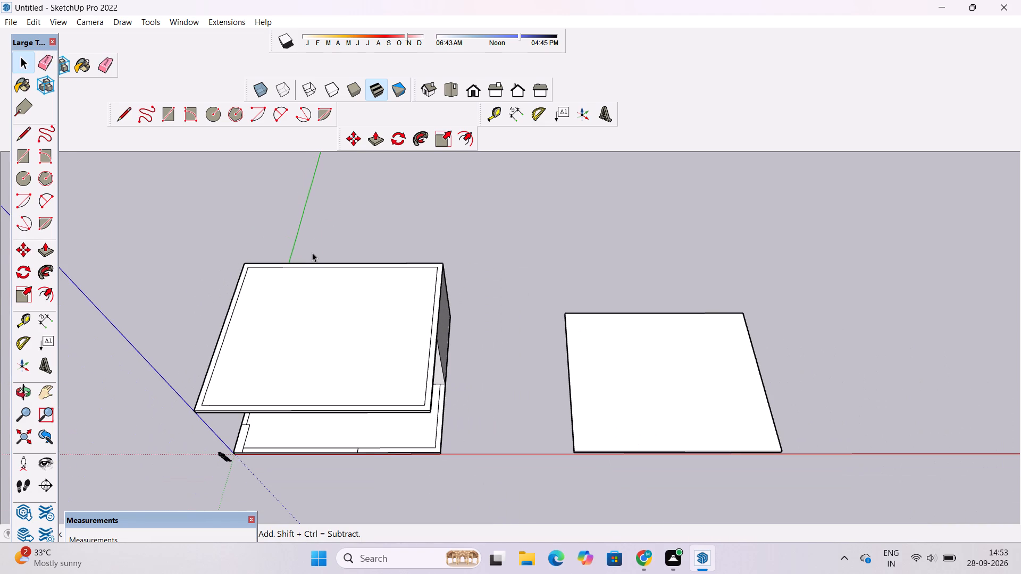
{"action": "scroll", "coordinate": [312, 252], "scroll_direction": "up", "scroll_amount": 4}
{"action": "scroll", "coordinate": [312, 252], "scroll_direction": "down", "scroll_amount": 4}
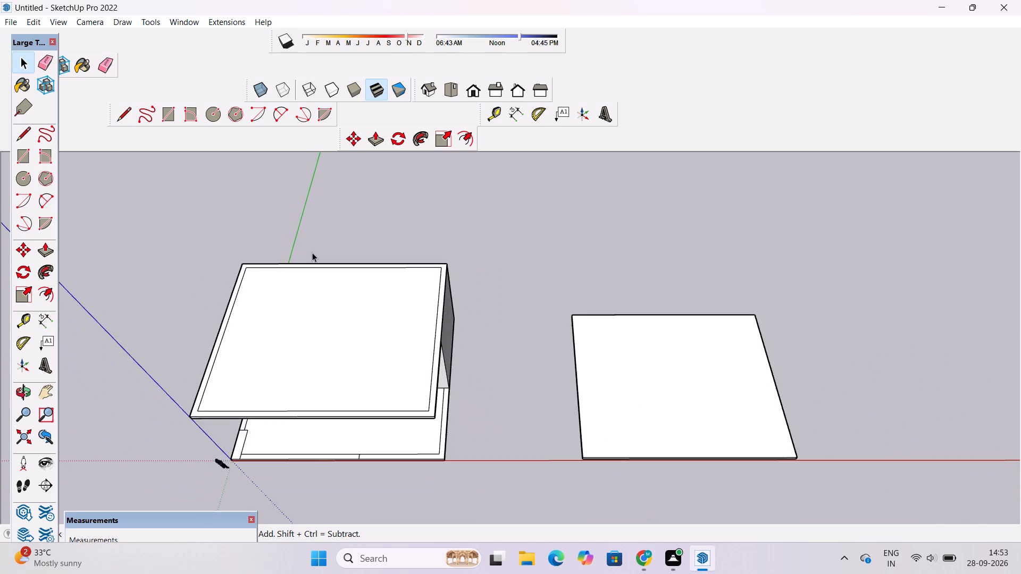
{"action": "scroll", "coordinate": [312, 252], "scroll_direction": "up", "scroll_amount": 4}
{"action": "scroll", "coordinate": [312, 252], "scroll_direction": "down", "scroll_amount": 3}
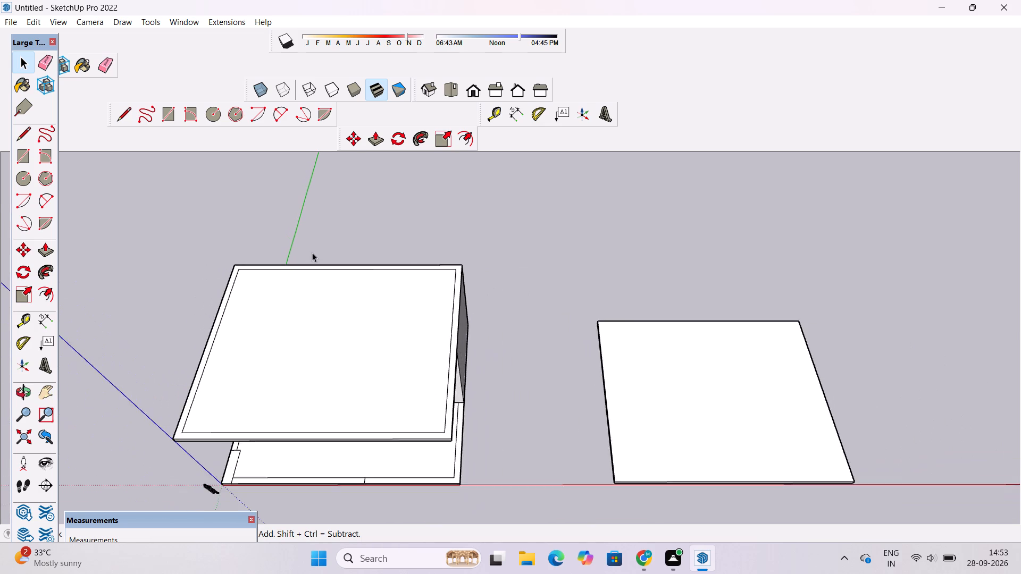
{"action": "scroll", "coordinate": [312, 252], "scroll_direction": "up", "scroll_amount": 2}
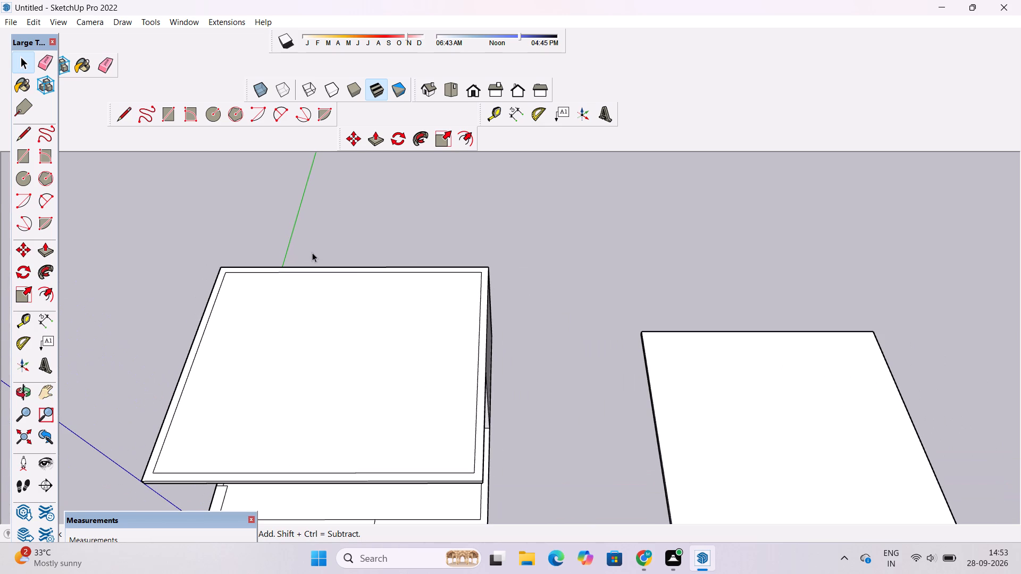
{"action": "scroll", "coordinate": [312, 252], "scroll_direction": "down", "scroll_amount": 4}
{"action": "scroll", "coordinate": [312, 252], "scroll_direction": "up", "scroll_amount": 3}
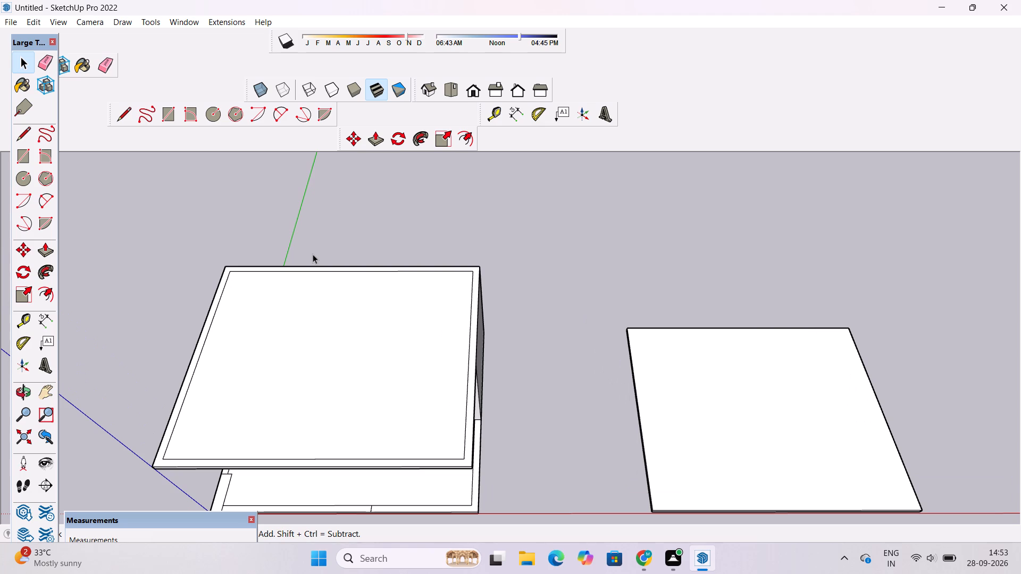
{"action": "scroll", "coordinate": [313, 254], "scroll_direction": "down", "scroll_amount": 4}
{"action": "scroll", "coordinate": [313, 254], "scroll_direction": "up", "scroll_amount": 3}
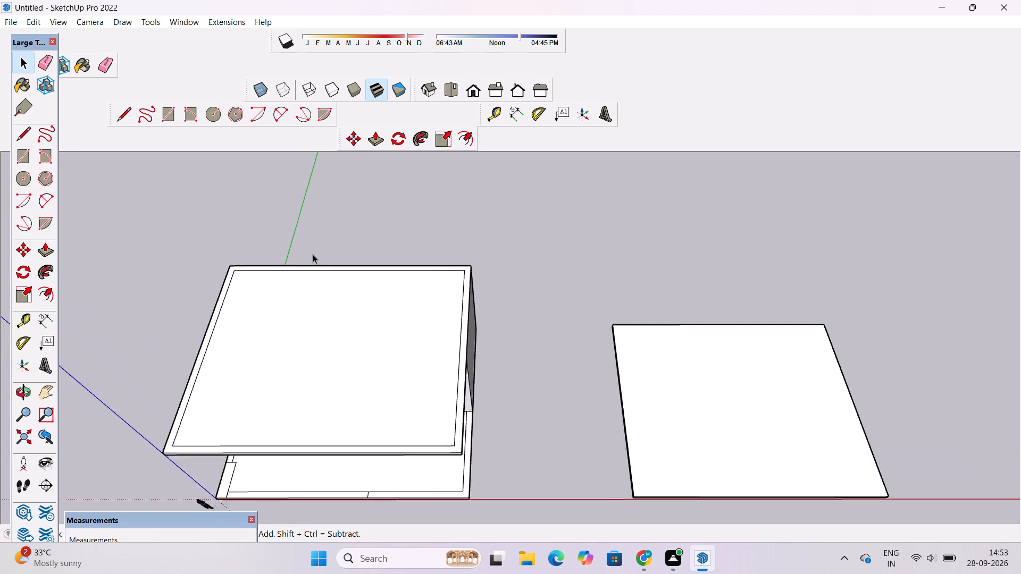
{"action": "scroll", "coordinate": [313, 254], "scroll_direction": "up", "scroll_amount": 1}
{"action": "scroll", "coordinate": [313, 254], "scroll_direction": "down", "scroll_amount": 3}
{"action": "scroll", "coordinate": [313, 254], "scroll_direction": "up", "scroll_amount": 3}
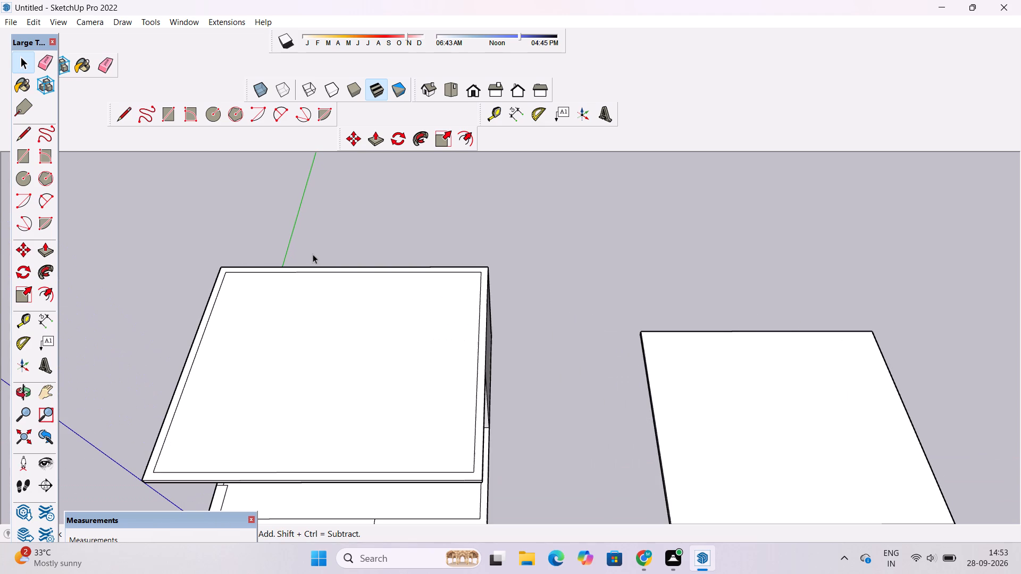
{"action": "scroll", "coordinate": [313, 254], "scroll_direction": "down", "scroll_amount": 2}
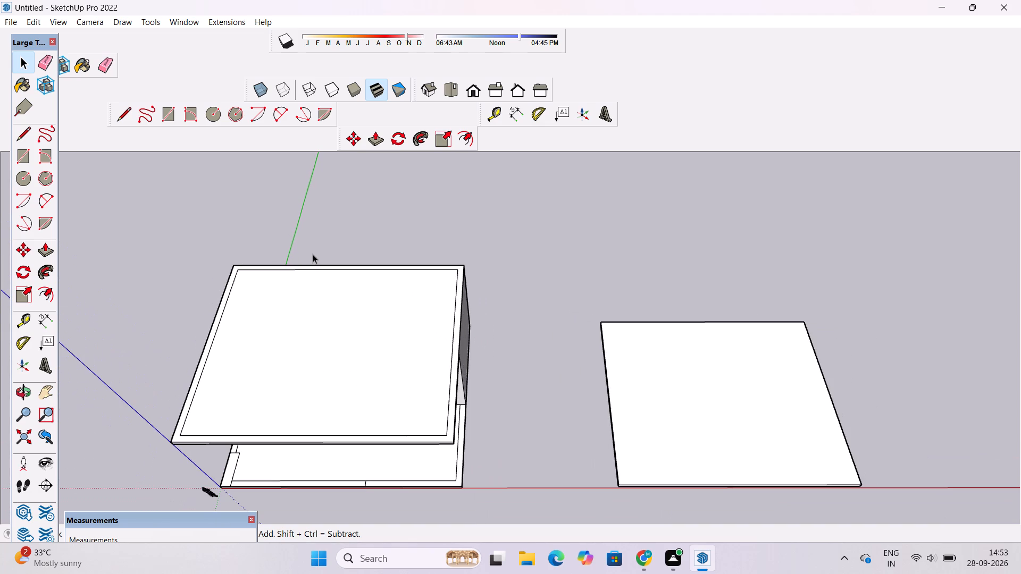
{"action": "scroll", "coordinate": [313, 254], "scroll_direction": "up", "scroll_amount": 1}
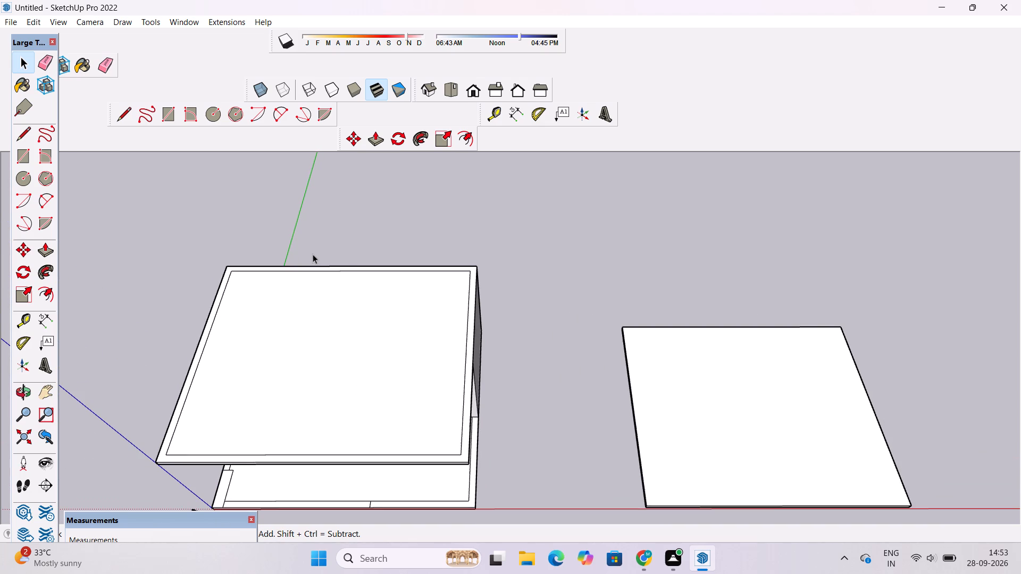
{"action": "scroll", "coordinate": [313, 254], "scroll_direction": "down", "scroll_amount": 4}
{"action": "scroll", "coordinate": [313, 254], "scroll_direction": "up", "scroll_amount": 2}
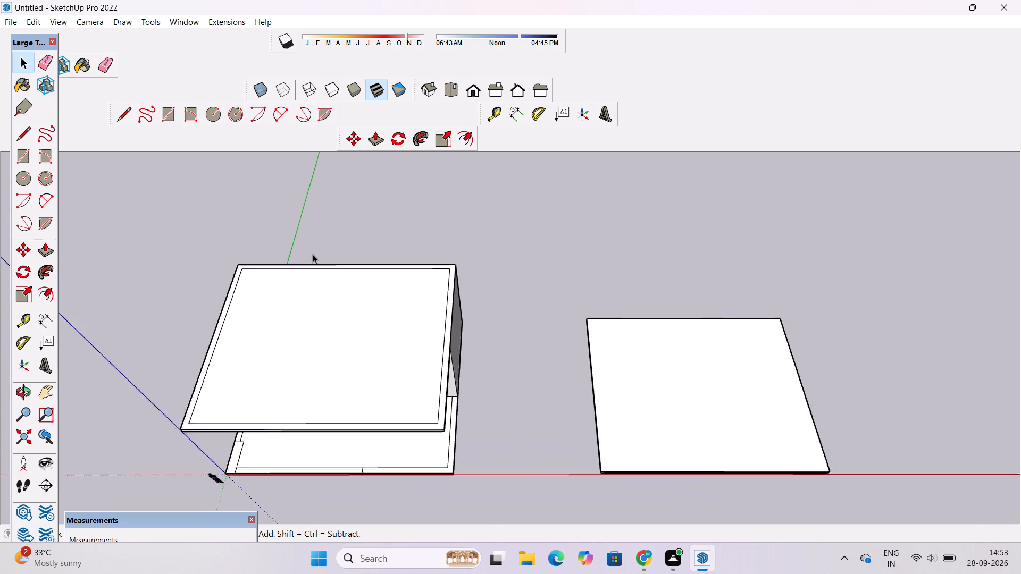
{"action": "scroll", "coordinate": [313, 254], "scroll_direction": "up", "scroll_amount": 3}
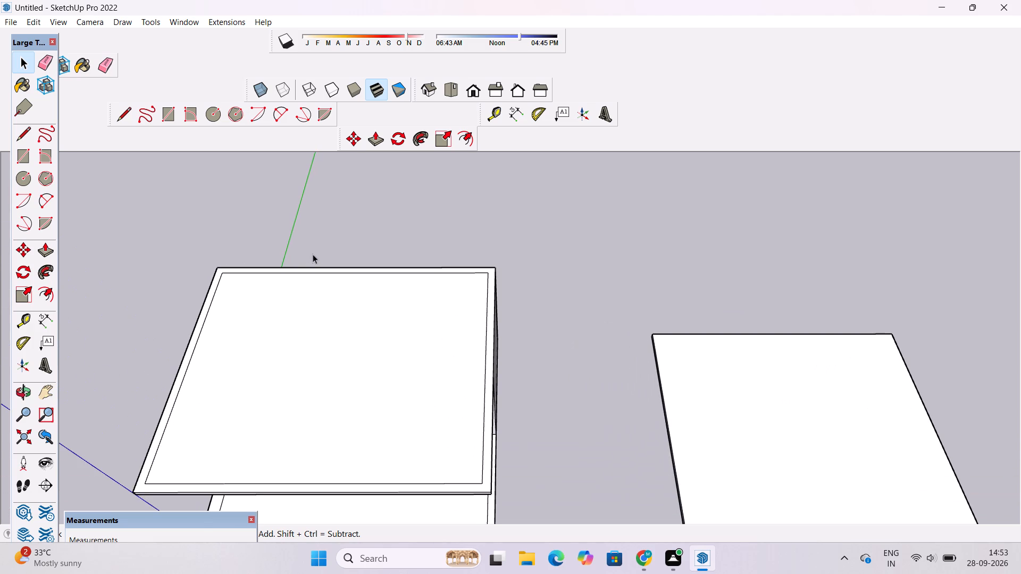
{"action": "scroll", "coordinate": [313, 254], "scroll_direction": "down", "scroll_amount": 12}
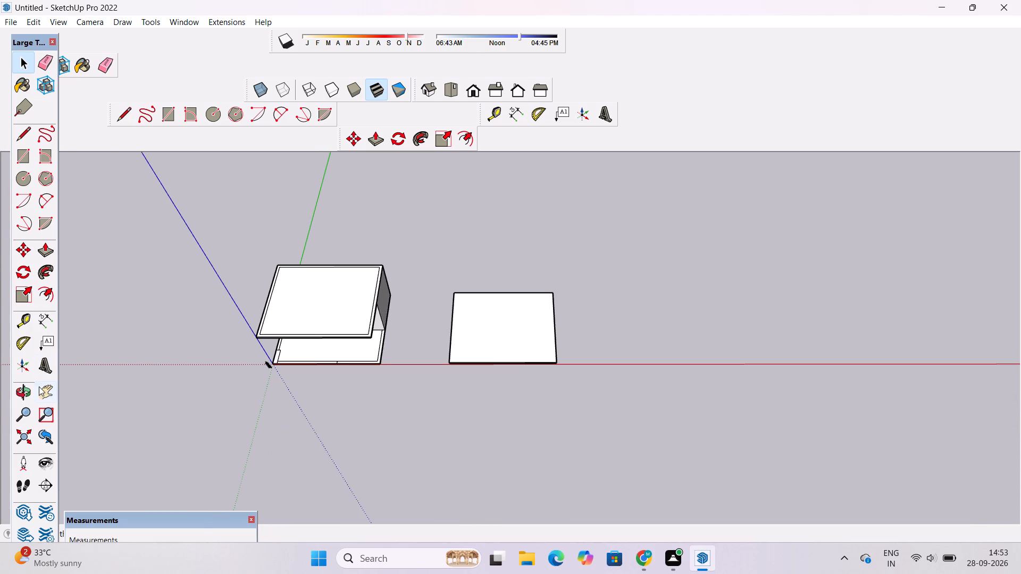
Examine the building from low front and higher angles, comparing its roof slab, rear block and base with the separate slab.
{"action": "left_click", "coordinate": [16, 390]}
{"action": "left_click_drag", "start_coordinate": [277, 351], "coordinate": [262, 255]}
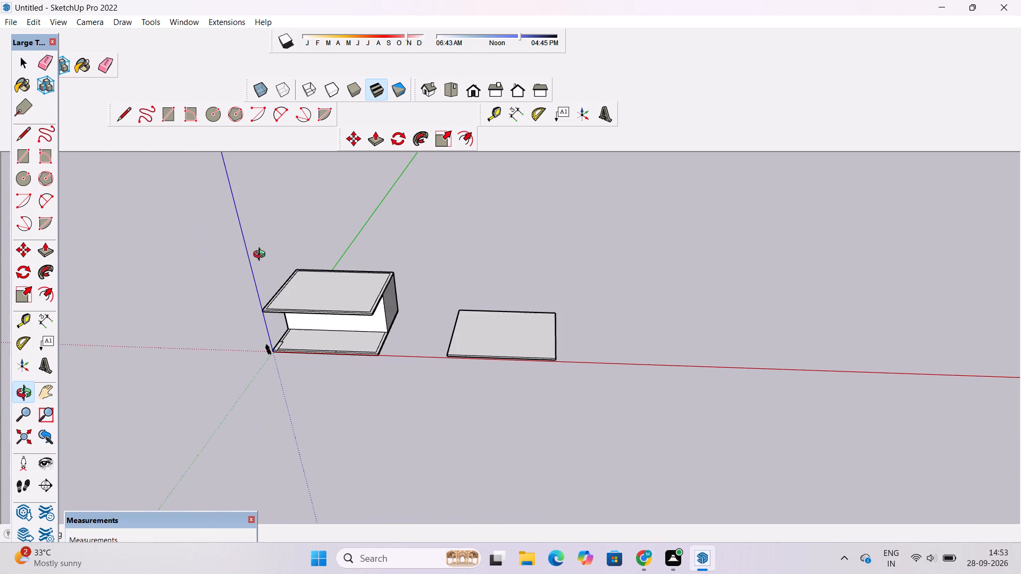
{"action": "scroll", "coordinate": [252, 241], "scroll_direction": "up", "scroll_amount": 4}
{"action": "scroll", "coordinate": [252, 241], "scroll_direction": "down", "scroll_amount": 3}
{"action": "left_click_drag", "start_coordinate": [268, 306], "coordinate": [254, 271]}
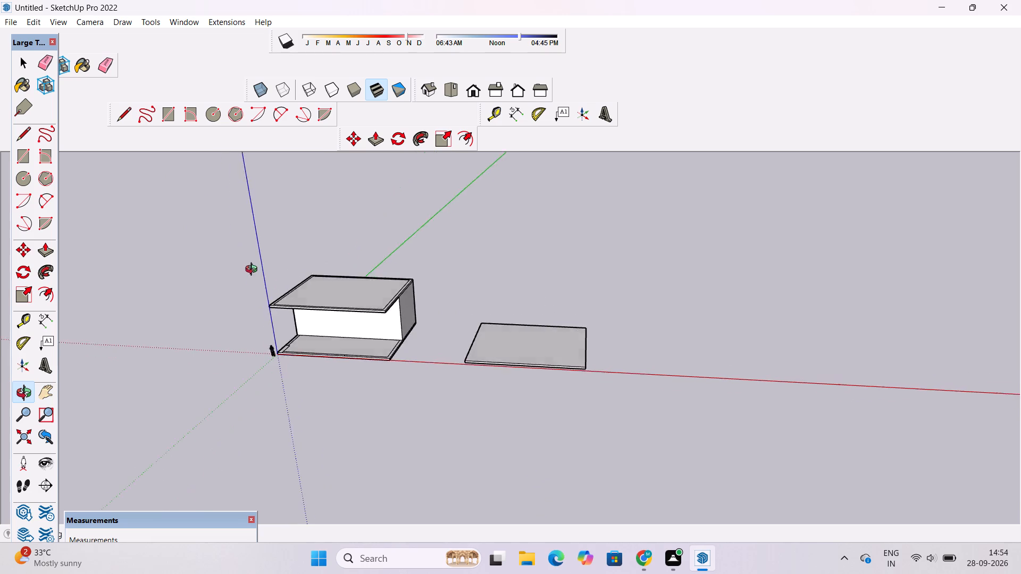
{"action": "left_click_drag", "start_coordinate": [254, 271], "coordinate": [270, 198]}
{"action": "scroll", "coordinate": [318, 323], "scroll_direction": "up", "scroll_amount": 9}
{"action": "left_click_drag", "start_coordinate": [250, 323], "coordinate": [295, 364]}
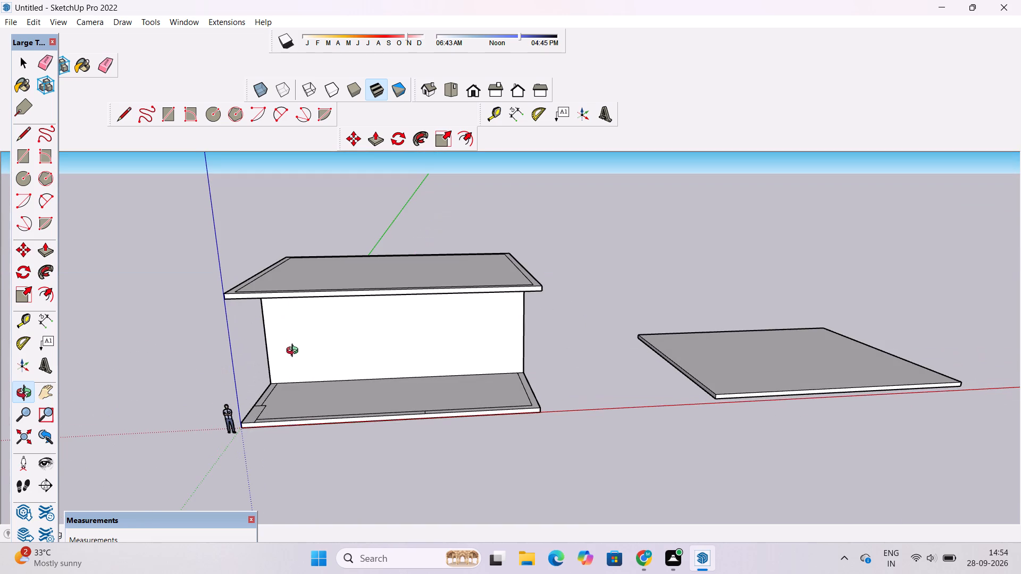
{"action": "scroll", "coordinate": [296, 336], "scroll_direction": "down", "scroll_amount": 2}
{"action": "left_click_drag", "start_coordinate": [335, 307], "coordinate": [336, 322]}
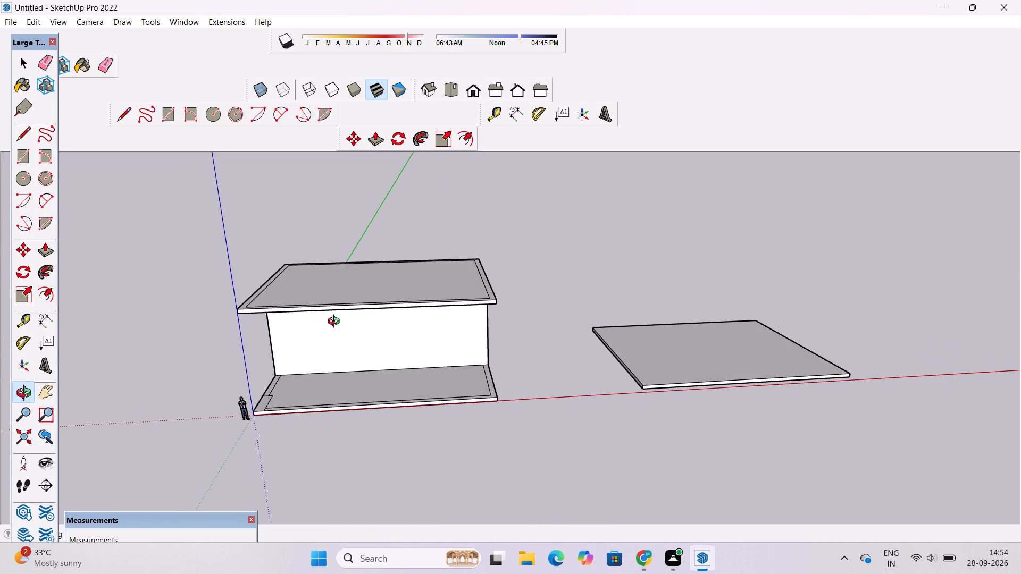
{"action": "scroll", "coordinate": [336, 323], "scroll_direction": "up", "scroll_amount": 2}
{"action": "scroll", "coordinate": [336, 323], "scroll_direction": "down", "scroll_amount": 2}
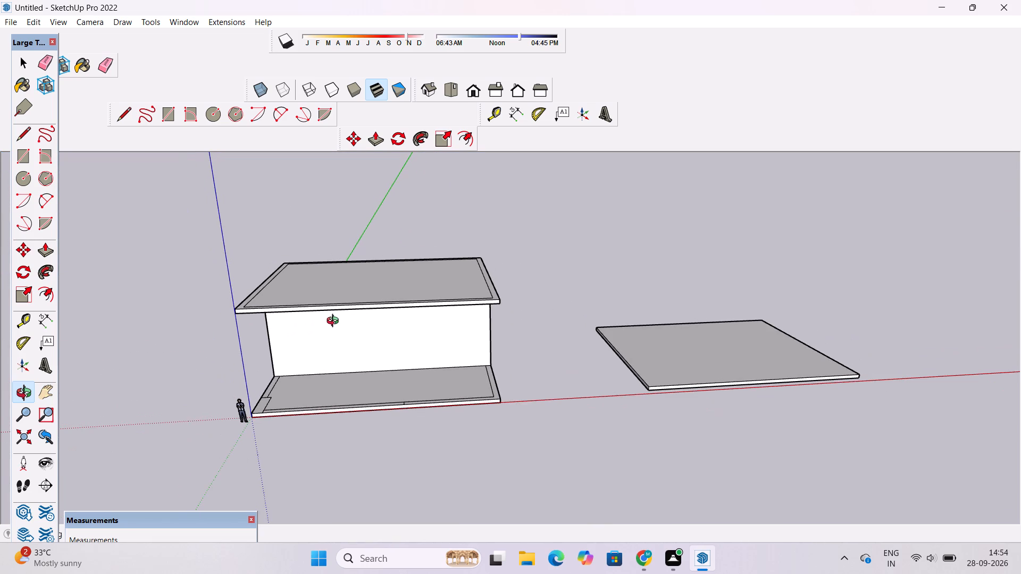
{"action": "scroll", "coordinate": [333, 321], "scroll_direction": "up", "scroll_amount": 1}
{"action": "scroll", "coordinate": [324, 325], "scroll_direction": "down", "scroll_amount": 2}
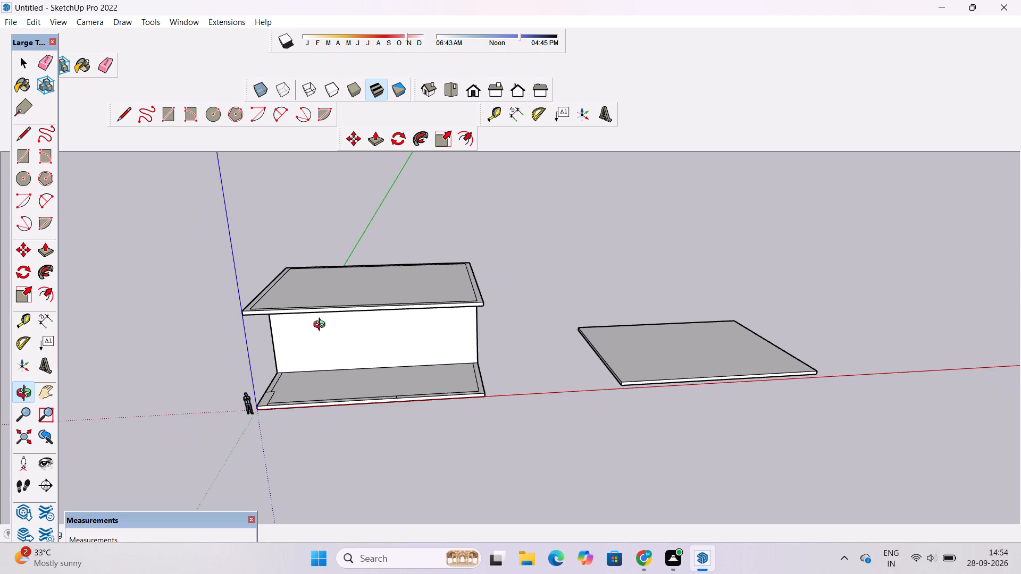
{"action": "scroll", "coordinate": [322, 326], "scroll_direction": "down", "scroll_amount": 3}
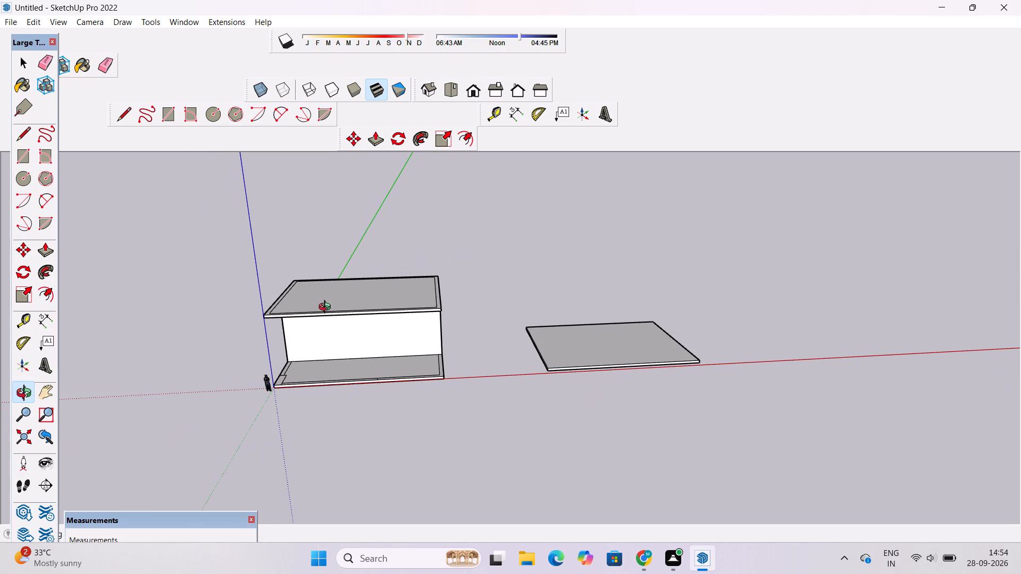
{"action": "scroll", "coordinate": [328, 308], "scroll_direction": "up", "scroll_amount": 2}
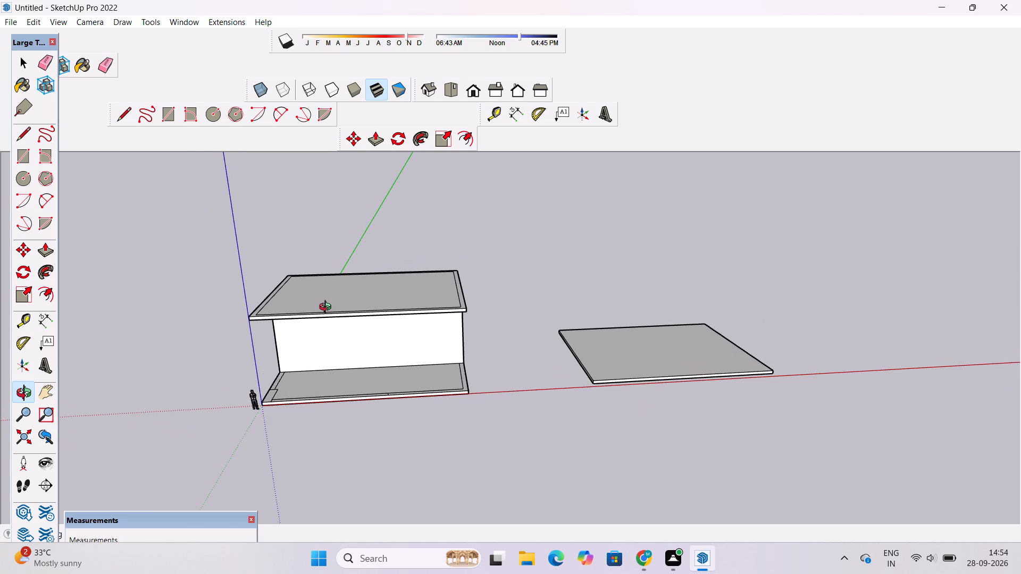
{"action": "scroll", "coordinate": [328, 308], "scroll_direction": "down", "scroll_amount": 2}
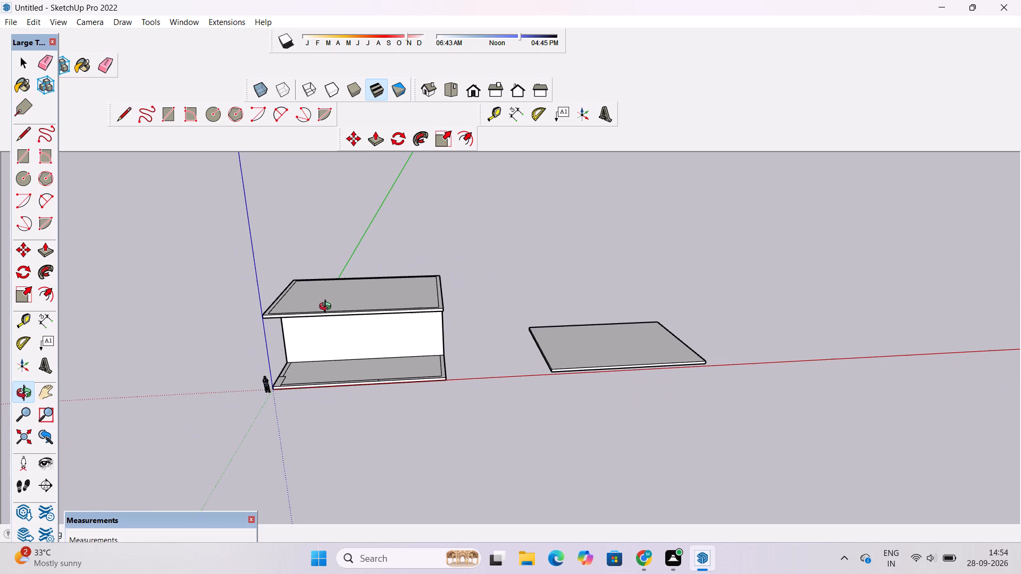
{"action": "scroll", "coordinate": [333, 303], "scroll_direction": "up", "scroll_amount": 2}
{"action": "scroll", "coordinate": [333, 303], "scroll_direction": "down", "scroll_amount": 3}
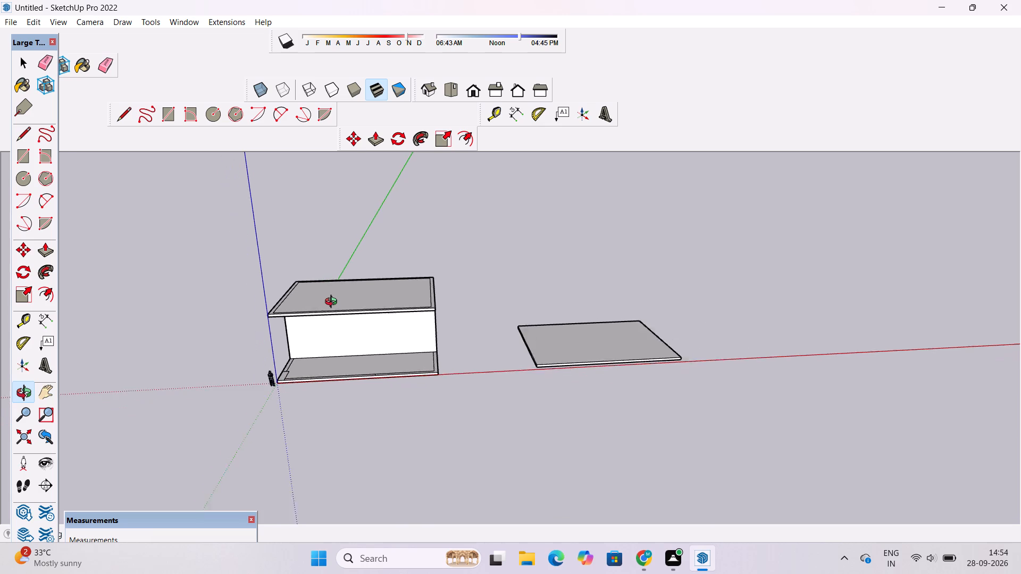
{"action": "scroll", "coordinate": [333, 303], "scroll_direction": "down", "scroll_amount": 1}
{"action": "scroll", "coordinate": [333, 303], "scroll_direction": "up", "scroll_amount": 4}
{"action": "scroll", "coordinate": [333, 303], "scroll_direction": "down", "scroll_amount": 3}
{"action": "left_click_drag", "start_coordinate": [334, 302], "coordinate": [335, 349]}
{"action": "scroll", "coordinate": [319, 342], "scroll_direction": "up", "scroll_amount": 2}
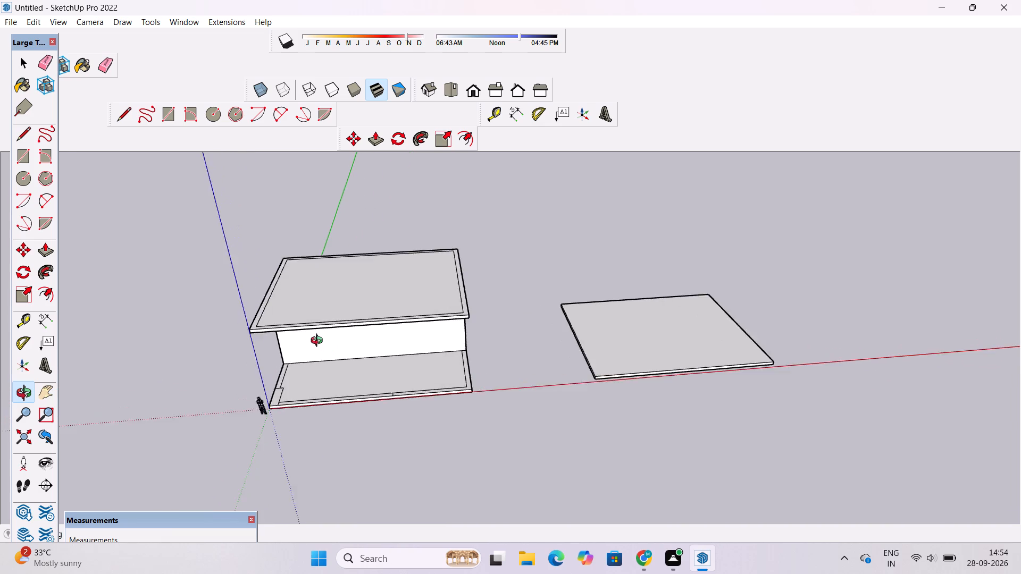
{"action": "scroll", "coordinate": [319, 342], "scroll_direction": "up", "scroll_amount": 2}
{"action": "scroll", "coordinate": [316, 345], "scroll_direction": "down", "scroll_amount": 4}
{"action": "scroll", "coordinate": [315, 341], "scroll_direction": "up", "scroll_amount": 4}
{"action": "scroll", "coordinate": [315, 341], "scroll_direction": "down", "scroll_amount": 3}
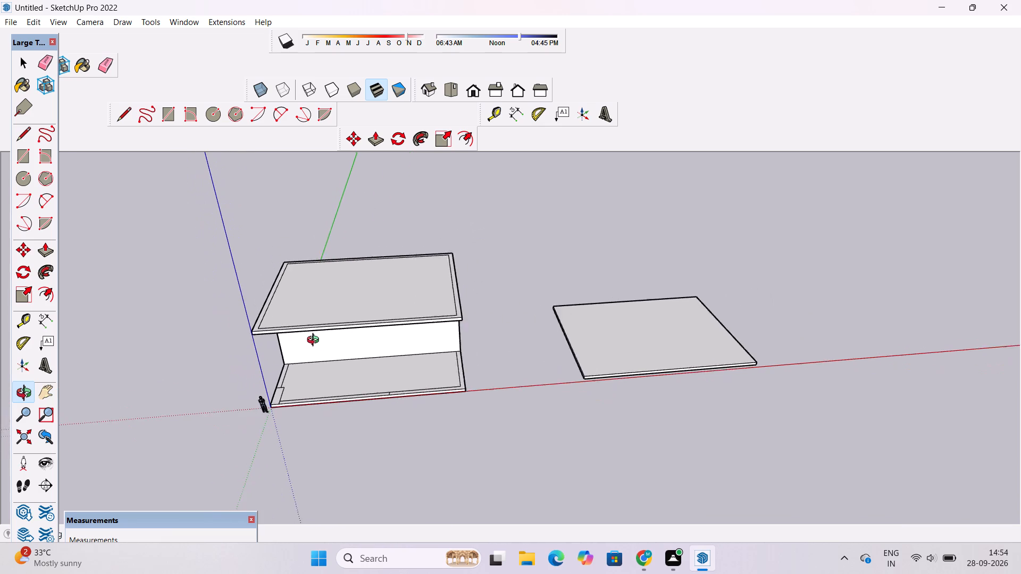
{"action": "scroll", "coordinate": [315, 341], "scroll_direction": "down", "scroll_amount": 1}
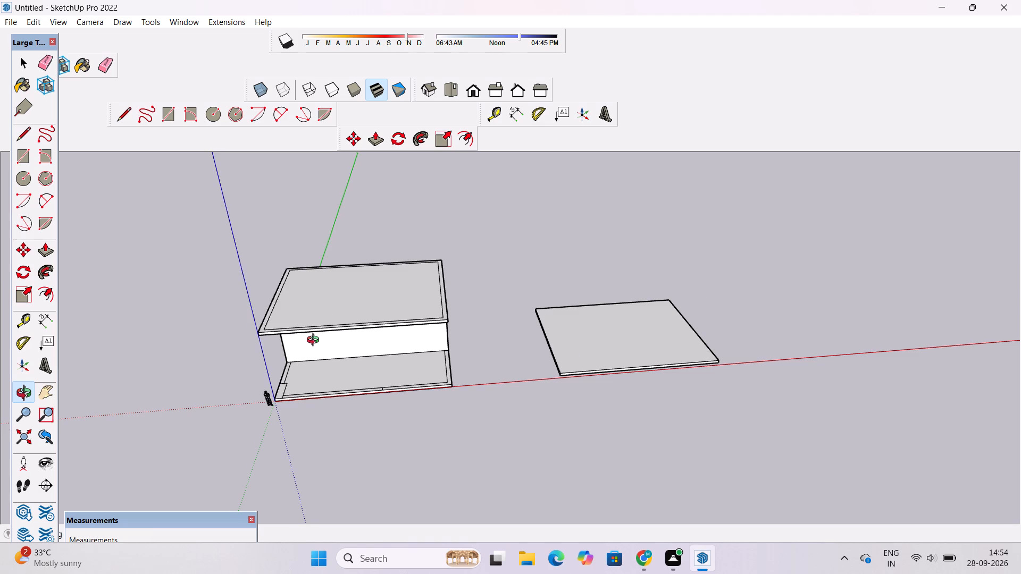
{"action": "scroll", "coordinate": [315, 341], "scroll_direction": "up", "scroll_amount": 4}
{"action": "scroll", "coordinate": [315, 341], "scroll_direction": "down", "scroll_amount": 5}
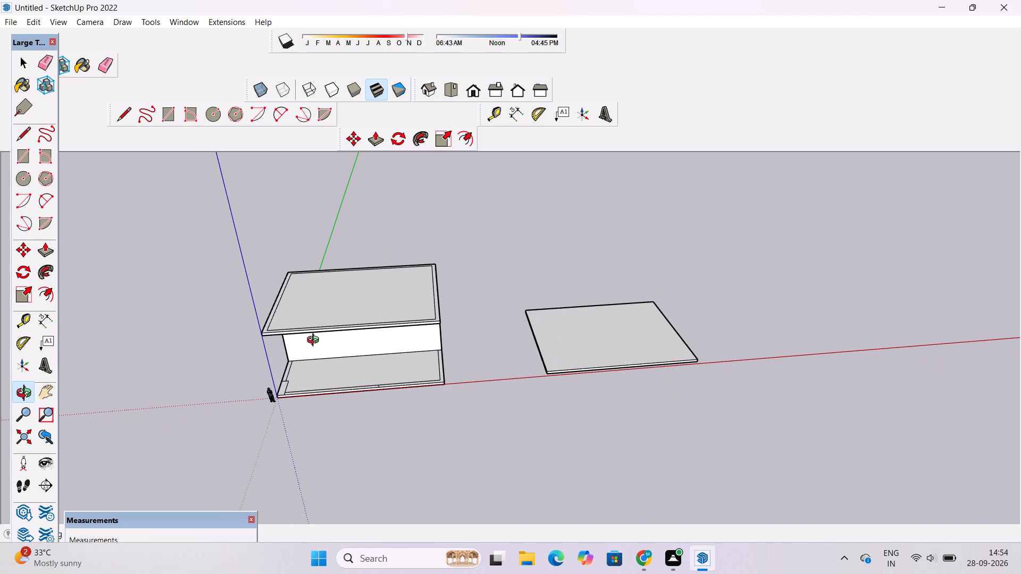
{"action": "scroll", "coordinate": [315, 341], "scroll_direction": "up", "scroll_amount": 5}
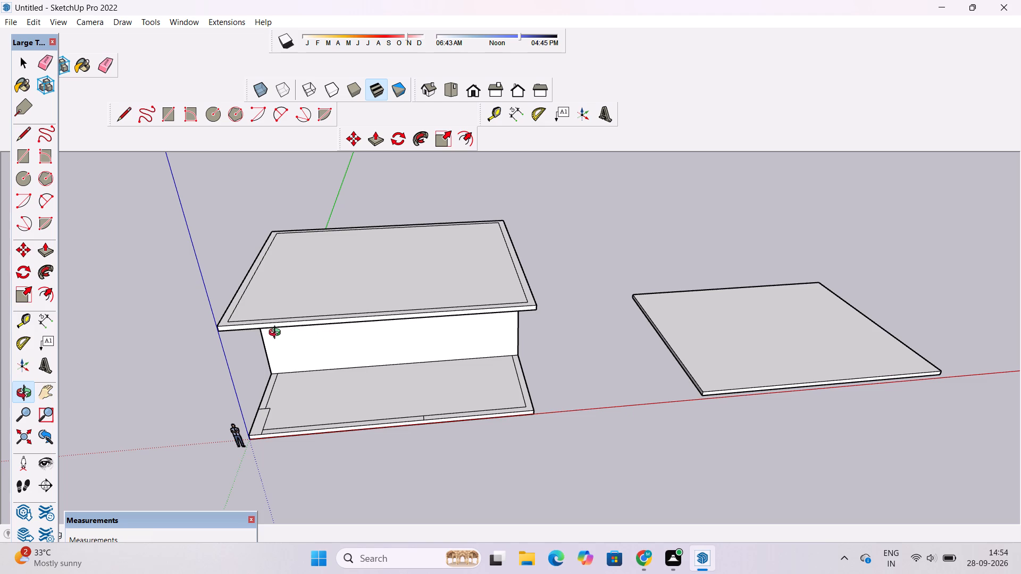
{"action": "scroll", "coordinate": [277, 334], "scroll_direction": "down", "scroll_amount": 4}
{"action": "left_click_drag", "start_coordinate": [329, 313], "coordinate": [317, 341]}
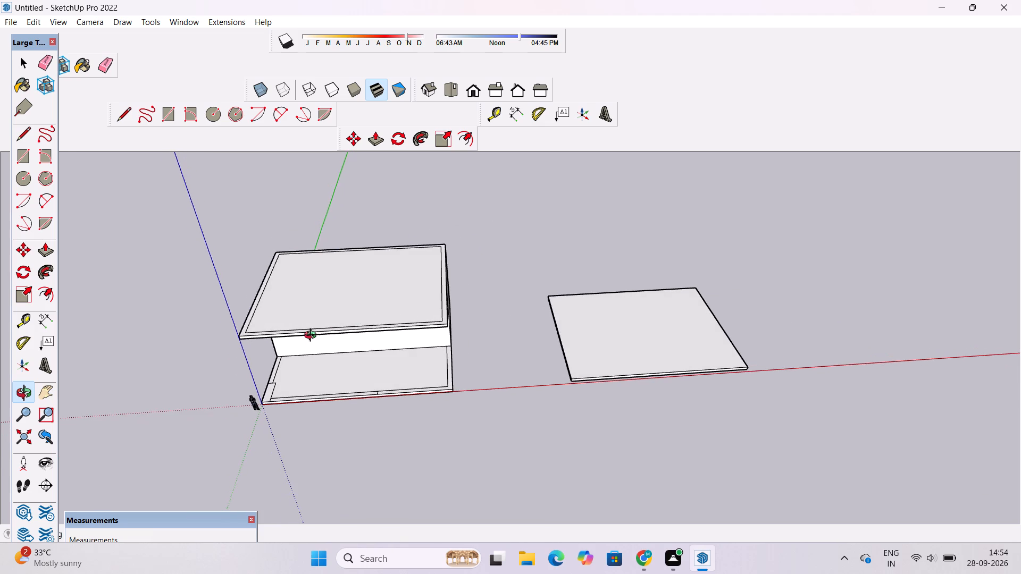
{"action": "scroll", "coordinate": [313, 336], "scroll_direction": "up", "scroll_amount": 3}
{"action": "left_click_drag", "start_coordinate": [305, 350], "coordinate": [304, 279]}
{"action": "left_click_drag", "start_coordinate": [313, 292], "coordinate": [316, 303], "text": "shift"}
{"action": "left_click_drag", "start_coordinate": [325, 326], "coordinate": [337, 368]}
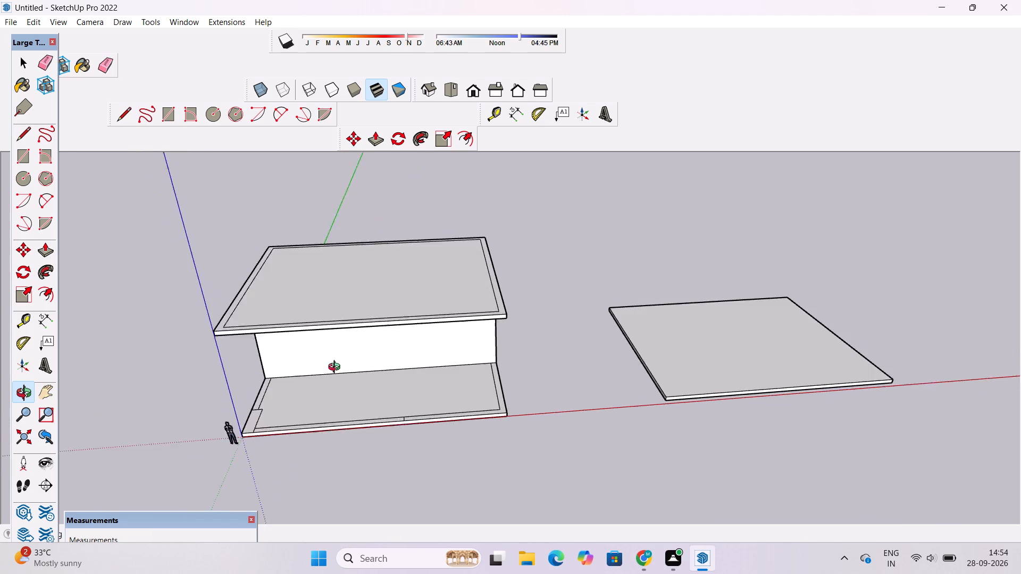
{"action": "left_click_drag", "start_coordinate": [337, 368], "coordinate": [345, 408]}
{"action": "left_click_drag", "start_coordinate": [436, 311], "coordinate": [360, 356]}
{"action": "left_click_drag", "start_coordinate": [357, 356], "coordinate": [435, 306]}
{"action": "left_click_drag", "start_coordinate": [432, 332], "coordinate": [497, 387]}
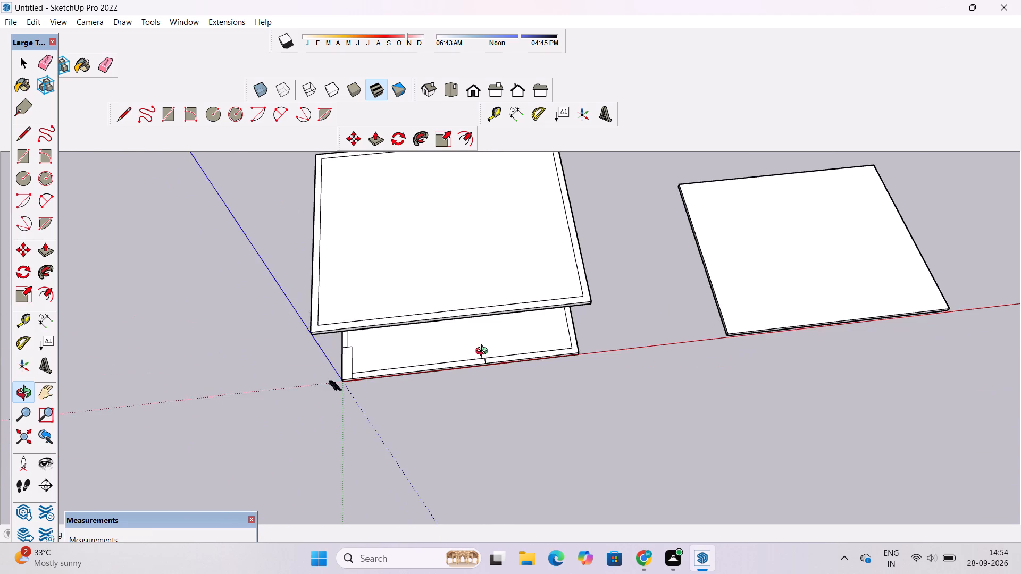
Inspect the base's outlined border strips and front corner piece beneath the roof slab up close.
{"action": "scroll", "coordinate": [484, 352], "scroll_direction": "up", "scroll_amount": 3}
{"action": "left_click_drag", "start_coordinate": [467, 340], "coordinate": [459, 320]}
{"action": "scroll", "coordinate": [381, 318], "scroll_direction": "up", "scroll_amount": 4}
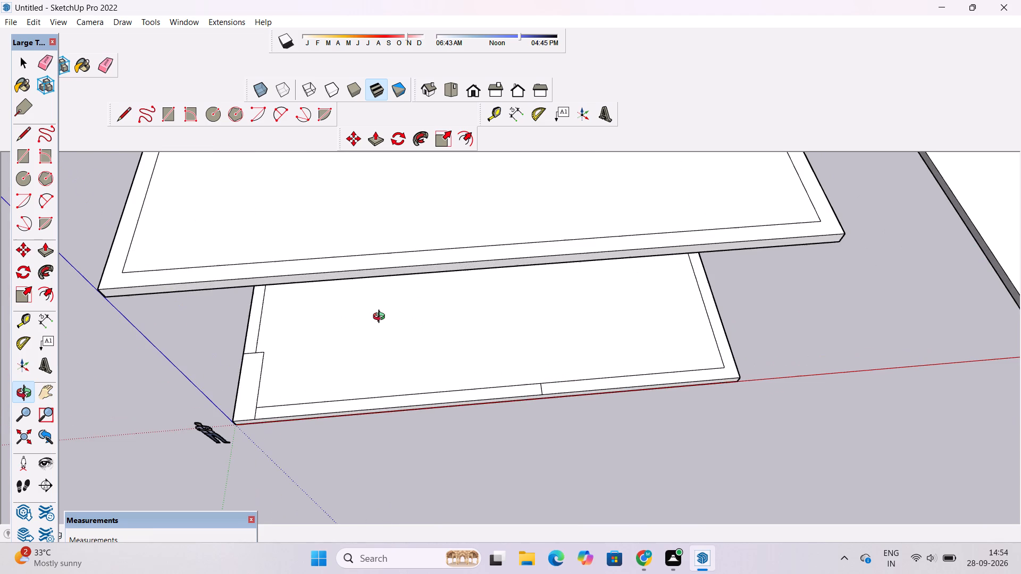
{"action": "scroll", "coordinate": [378, 313], "scroll_direction": "down", "scroll_amount": 2}
{"action": "scroll", "coordinate": [378, 314], "scroll_direction": "up", "scroll_amount": 2}
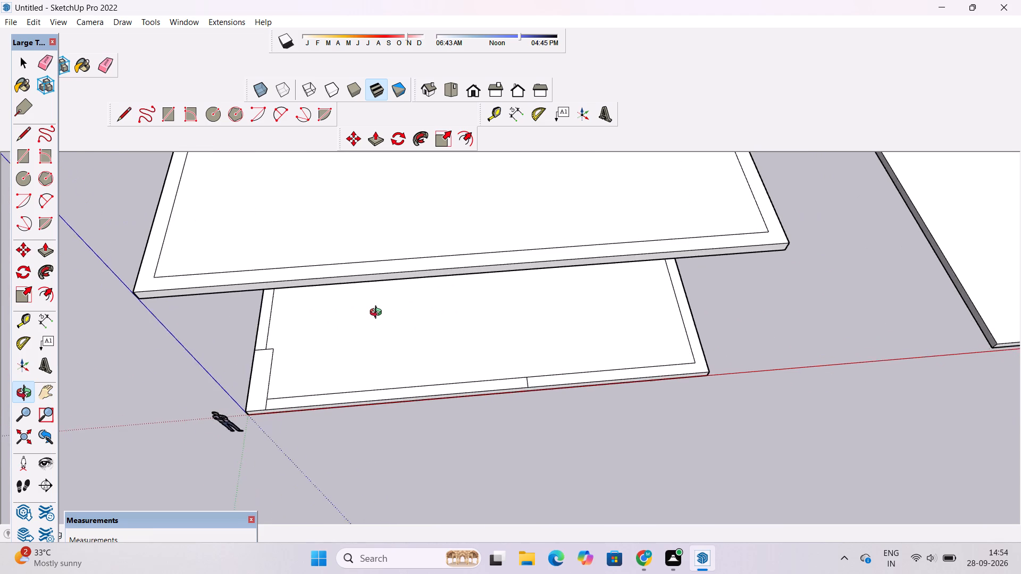
{"action": "scroll", "coordinate": [378, 314], "scroll_direction": "up", "scroll_amount": 1}
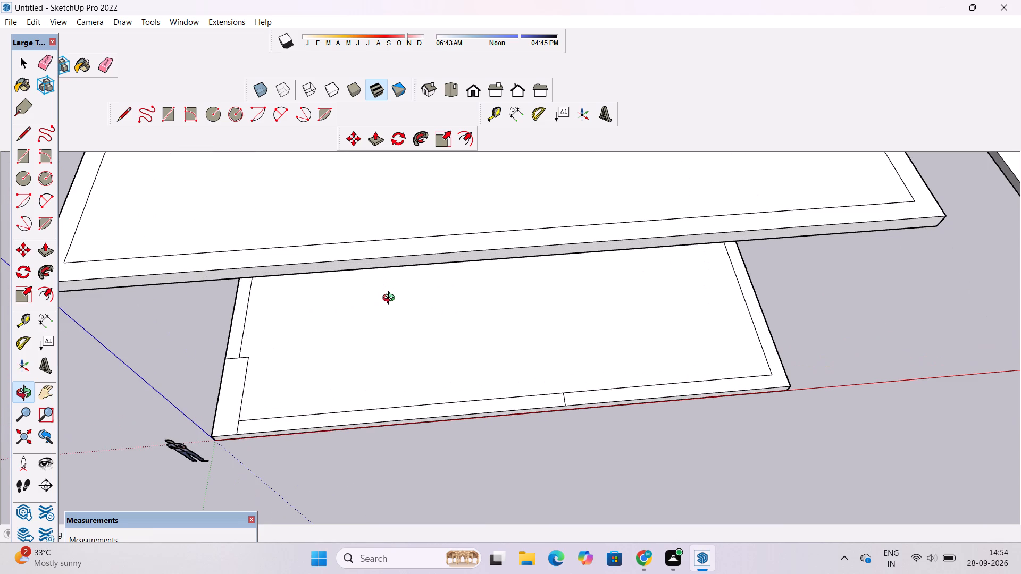
{"action": "scroll", "coordinate": [393, 301], "scroll_direction": "down", "scroll_amount": 3}
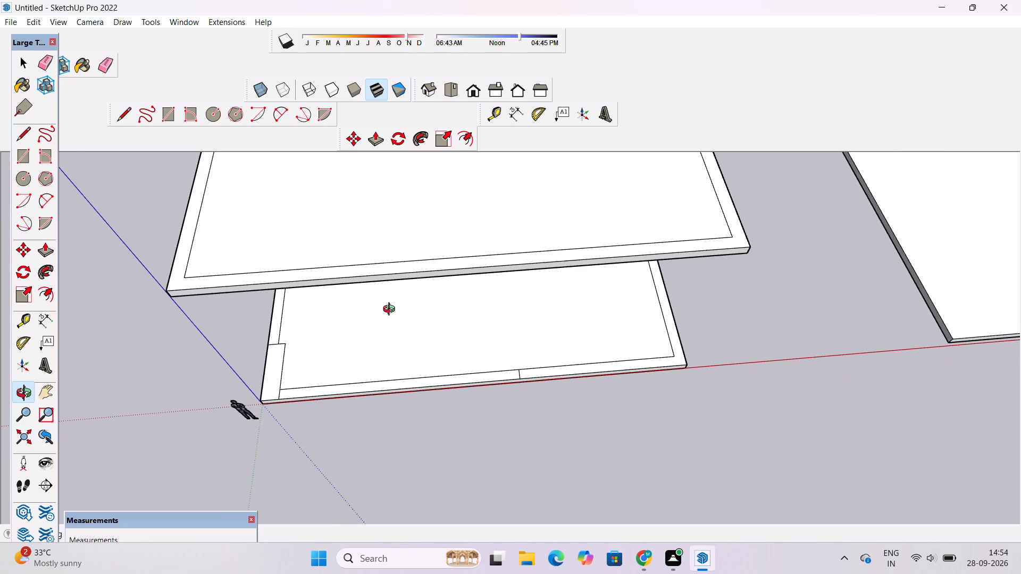
{"action": "scroll", "coordinate": [391, 310], "scroll_direction": "up", "scroll_amount": 2}
{"action": "scroll", "coordinate": [392, 310], "scroll_direction": "down", "scroll_amount": 2}
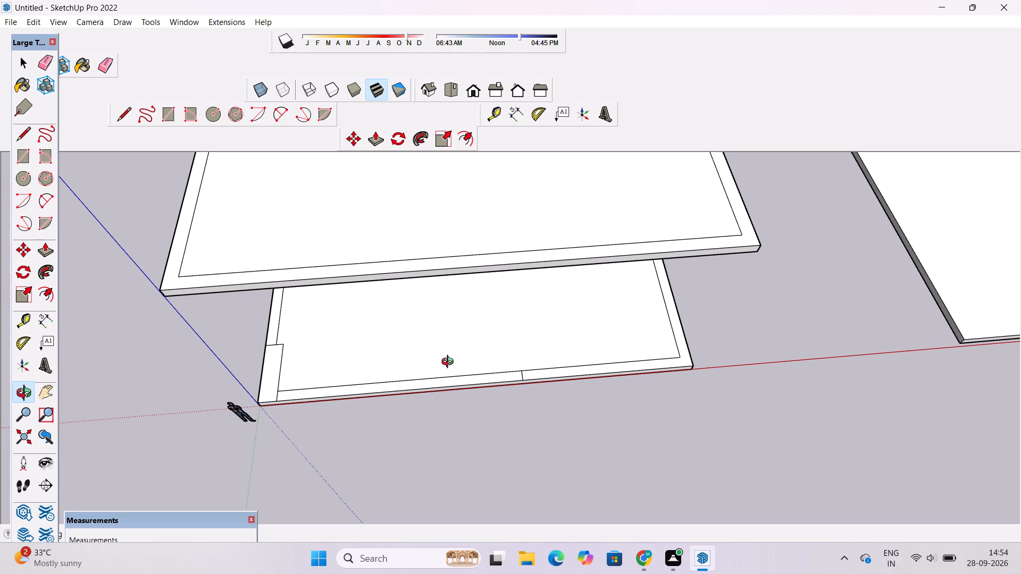
Examine the base's border strips and front edge beneath the roof slab from low front, side and high angles.
{"action": "scroll", "coordinate": [448, 355], "scroll_direction": "down", "scroll_amount": 3}
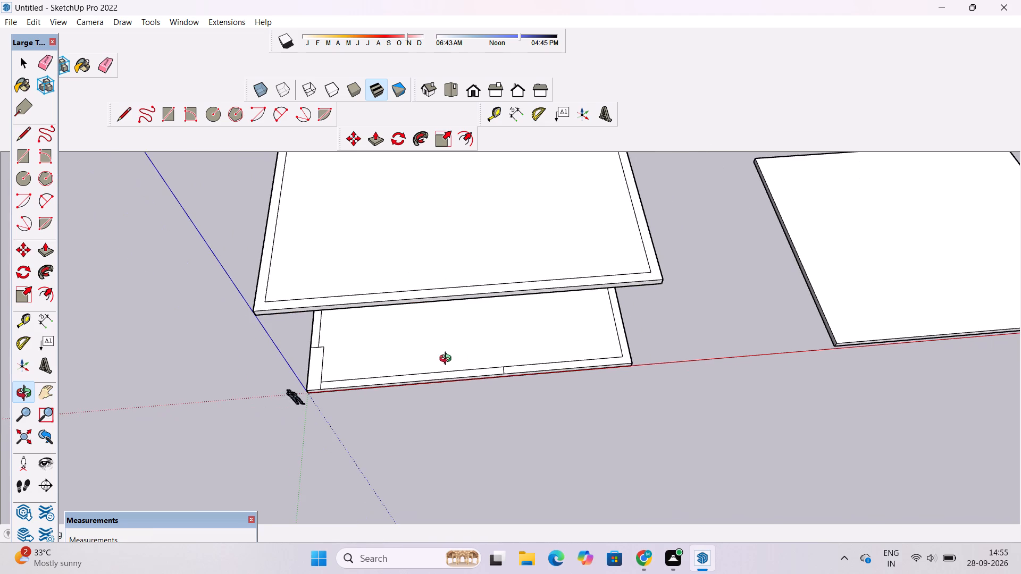
{"action": "left_click_drag", "start_coordinate": [466, 385], "coordinate": [459, 295]}
{"action": "left_click_drag", "start_coordinate": [456, 315], "coordinate": [473, 344], "text": "shift"}
{"action": "left_click_drag", "start_coordinate": [485, 384], "coordinate": [485, 382]}
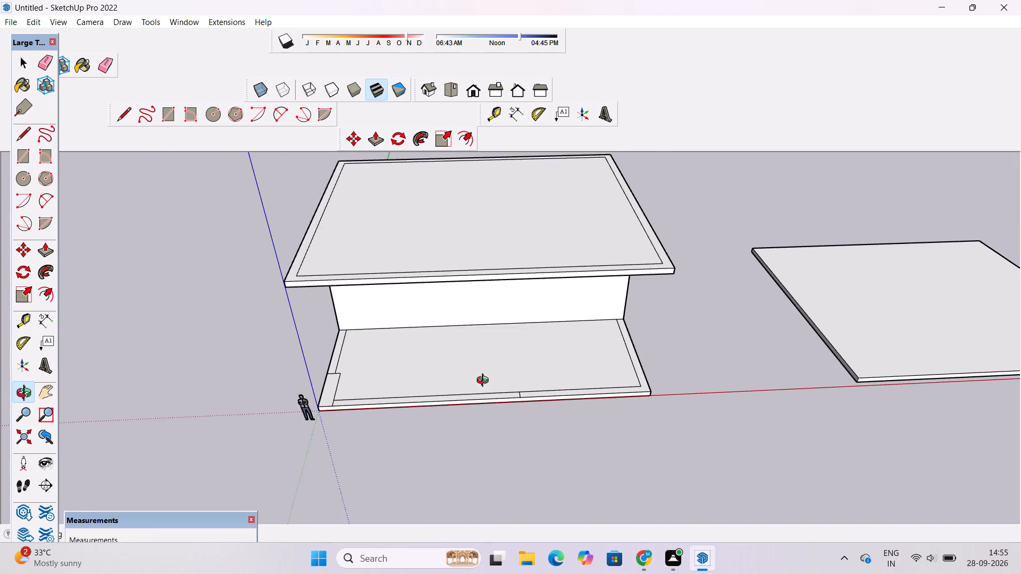
{"action": "left_click_drag", "start_coordinate": [485, 382], "coordinate": [473, 332]}
{"action": "scroll", "coordinate": [468, 323], "scroll_direction": "up", "scroll_amount": 5}
{"action": "left_click_drag", "start_coordinate": [465, 375], "coordinate": [454, 333]}
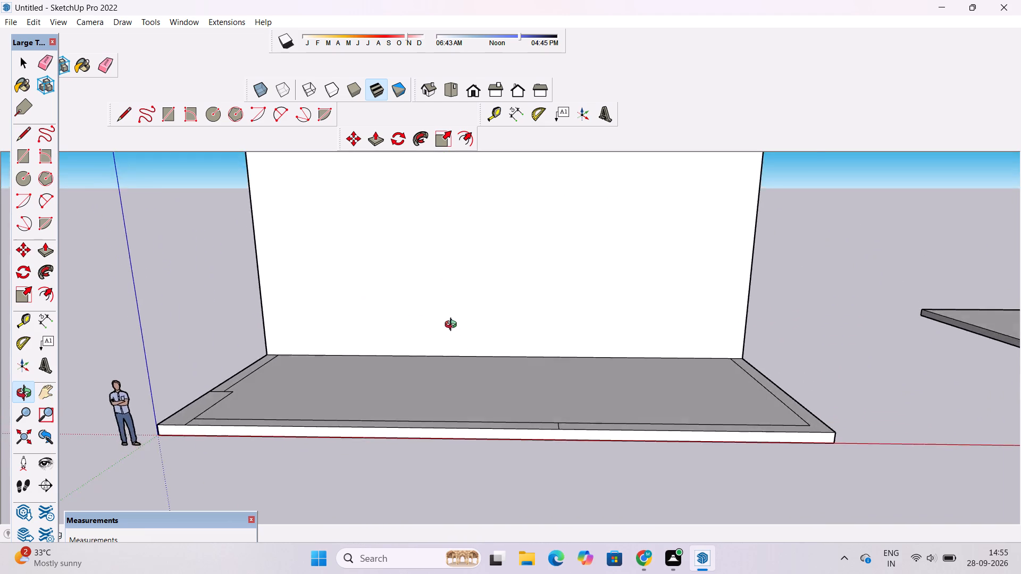
{"action": "scroll", "coordinate": [448, 315], "scroll_direction": "down", "scroll_amount": 7}
{"action": "left_click_drag", "start_coordinate": [448, 334], "coordinate": [461, 396]}
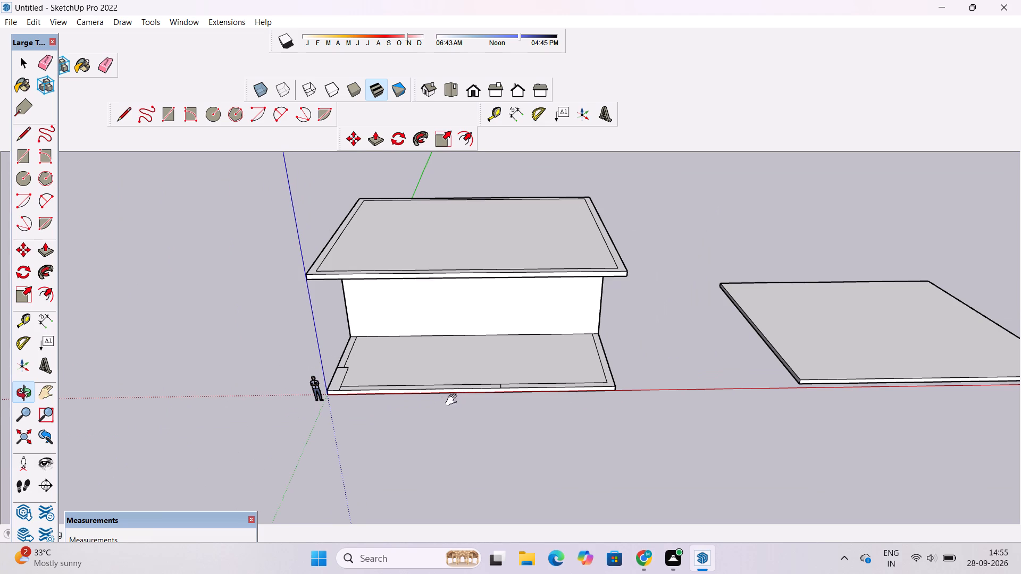
{"action": "left_click_drag", "start_coordinate": [449, 391], "coordinate": [448, 407], "text": "shift"}
{"action": "scroll", "coordinate": [440, 395], "scroll_direction": "up", "scroll_amount": 4}
{"action": "left_click_drag", "start_coordinate": [244, 410], "coordinate": [515, 411]}
{"action": "left_click_drag", "start_coordinate": [516, 414], "coordinate": [361, 420]}
{"action": "left_click_drag", "start_coordinate": [607, 426], "coordinate": [545, 426], "text": "shift"}
{"action": "left_click_drag", "start_coordinate": [539, 436], "coordinate": [439, 387]}
{"action": "scroll", "coordinate": [441, 382], "scroll_direction": "down", "scroll_amount": 6}
{"action": "left_click_drag", "start_coordinate": [467, 372], "coordinate": [479, 509]}
{"action": "scroll", "coordinate": [498, 423], "scroll_direction": "up", "scroll_amount": 6}
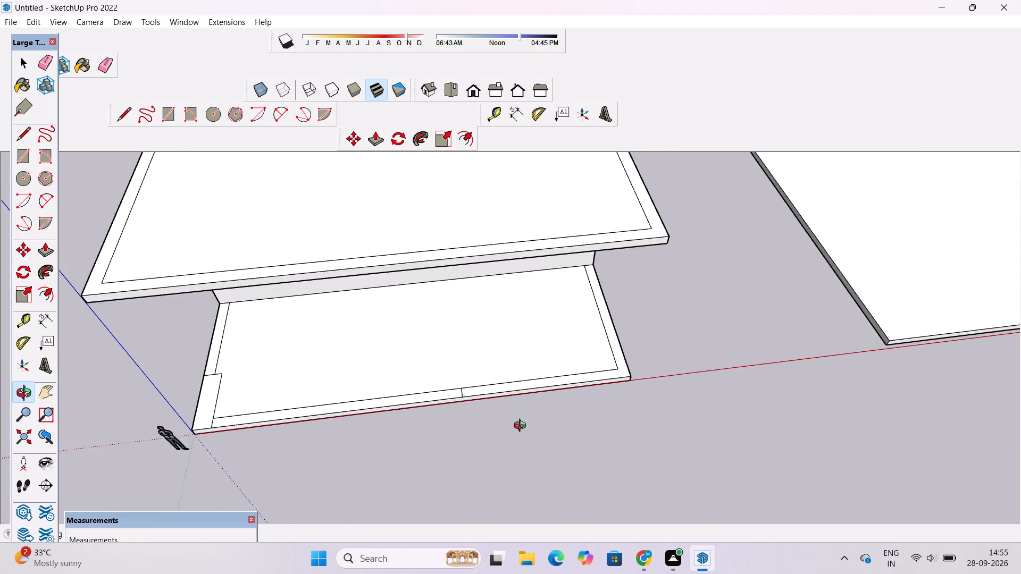
{"action": "left_click_drag", "start_coordinate": [522, 427], "coordinate": [438, 407]}
{"action": "scroll", "coordinate": [430, 409], "scroll_direction": "up", "scroll_amount": 3}
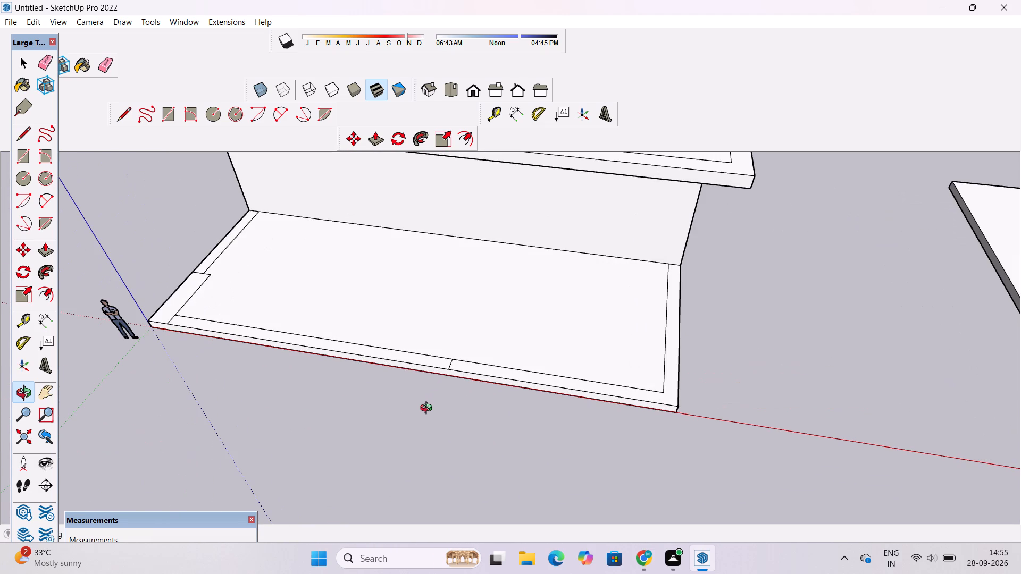
{"action": "scroll", "coordinate": [429, 409], "scroll_direction": "down", "scroll_amount": 2}
{"action": "left_click_drag", "start_coordinate": [438, 390], "coordinate": [446, 484]}
{"action": "scroll", "coordinate": [443, 432], "scroll_direction": "down", "scroll_amount": 5}
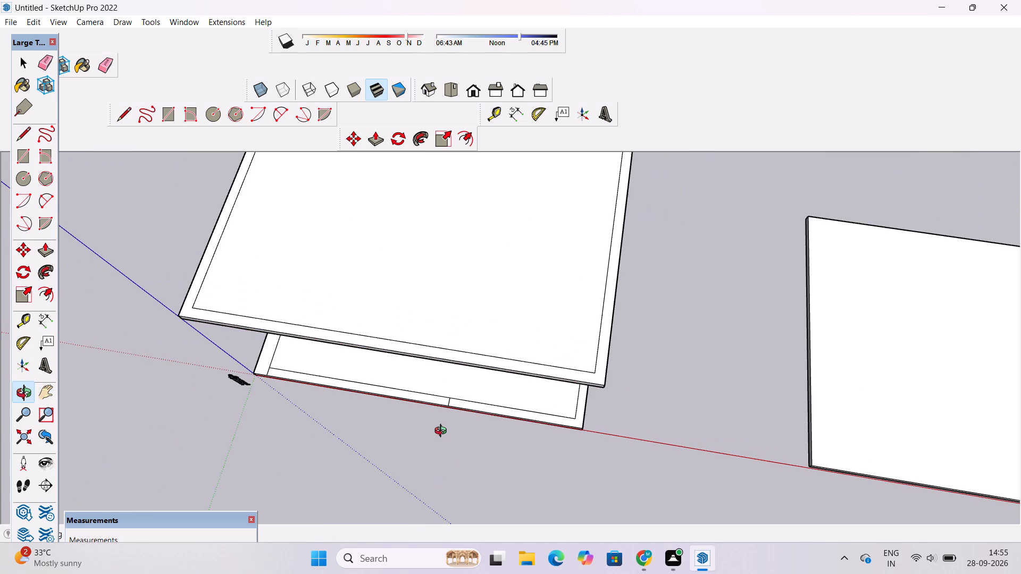
Place a guide 21' 6" behind the inset rectangle's front edge on the roof slab, aligned with the rear block's front corner.
{"action": "left_click", "coordinate": [16, 327]}
{"action": "scroll", "coordinate": [319, 335], "scroll_direction": "down", "scroll_amount": 5}
{"action": "scroll", "coordinate": [344, 339], "scroll_direction": "up", "scroll_amount": 4}
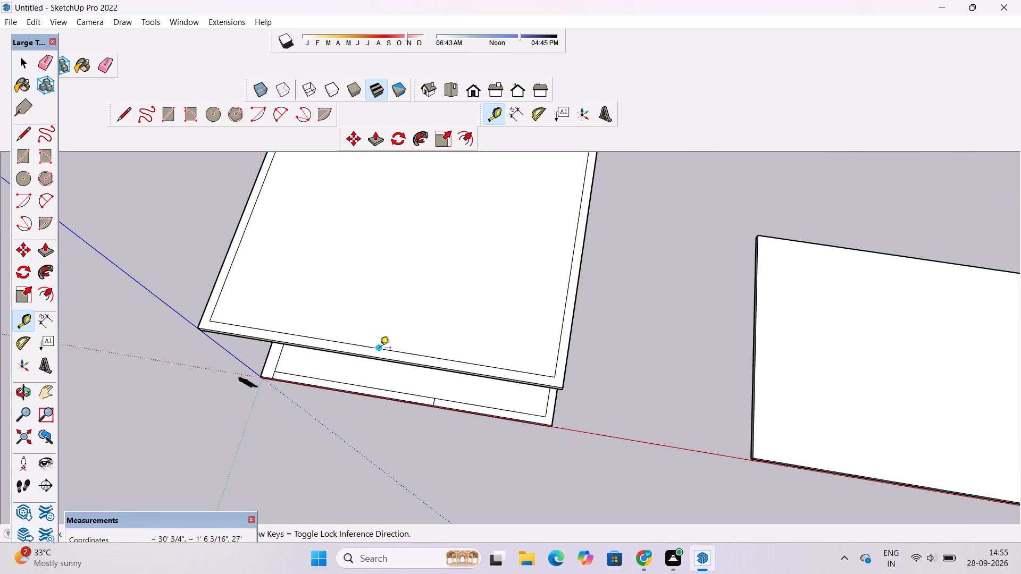
{"action": "left_click", "coordinate": [380, 349]}
{"action": "scroll", "coordinate": [393, 310], "scroll_direction": "down", "scroll_amount": 4}
{"action": "scroll", "coordinate": [404, 266], "scroll_direction": "up", "scroll_amount": 3}
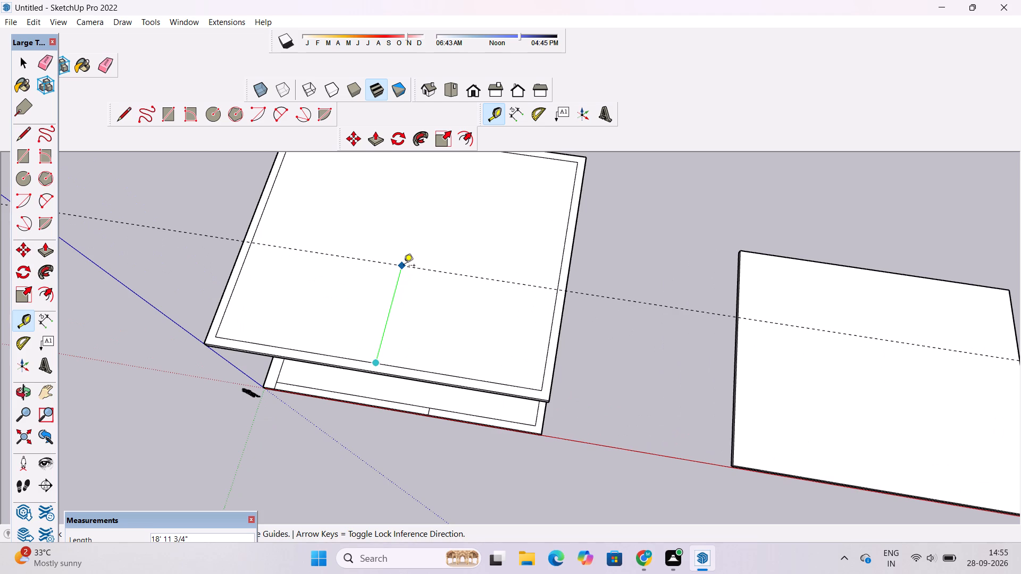
{"action": "scroll", "coordinate": [520, 299], "scroll_direction": "down", "scroll_amount": 5}
{"action": "scroll", "coordinate": [600, 331], "scroll_direction": "up", "scroll_amount": 5}
{"action": "scroll", "coordinate": [552, 337], "scroll_direction": "up", "scroll_amount": 4}
{"action": "scroll", "coordinate": [507, 315], "scroll_direction": "up", "scroll_amount": 3}
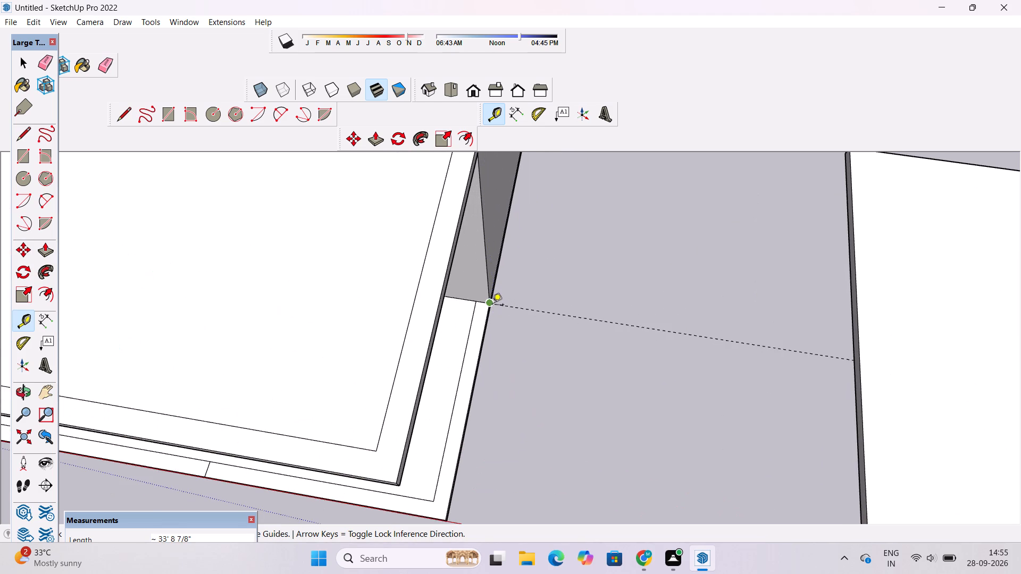
{"action": "scroll", "coordinate": [492, 305], "scroll_direction": "down", "scroll_amount": 9}
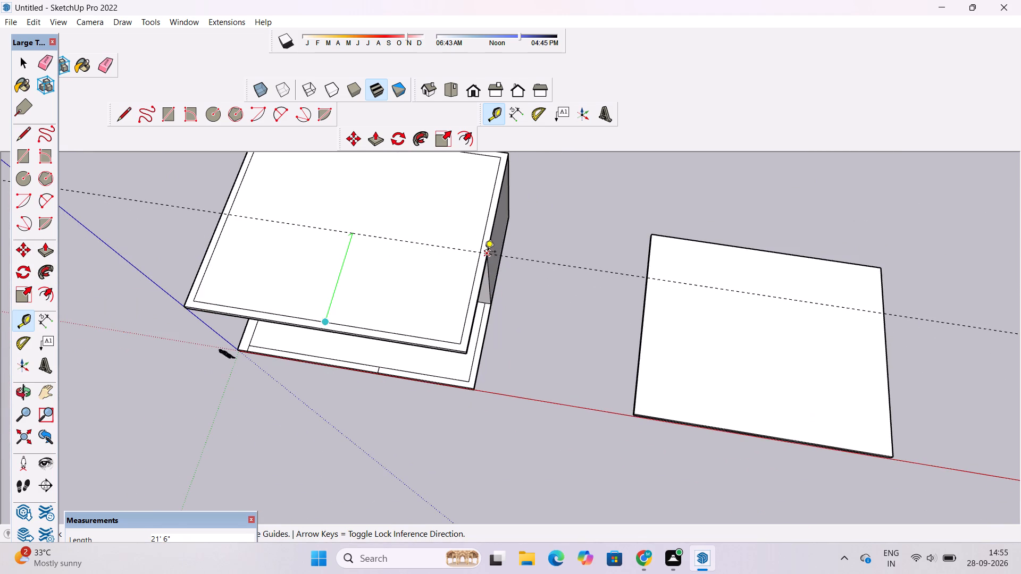
{"action": "left_click", "coordinate": [484, 252]}
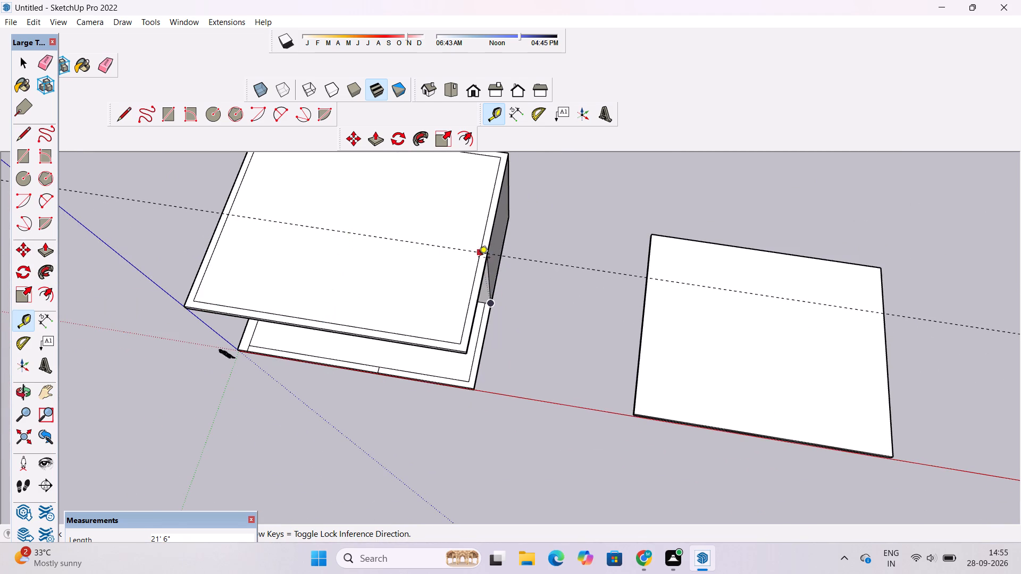
Place a second parallel guide 1.5' behind the first guide on the roof slab.
{"action": "scroll", "coordinate": [479, 262], "scroll_direction": "up", "scroll_amount": 3}
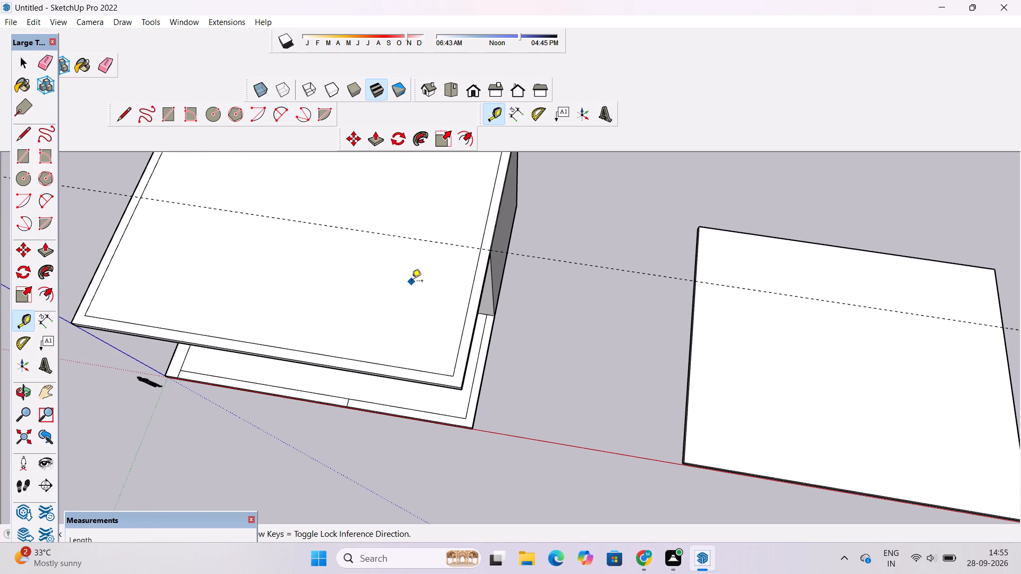
{"action": "scroll", "coordinate": [412, 282], "scroll_direction": "down", "scroll_amount": 3}
{"action": "scroll", "coordinate": [342, 277], "scroll_direction": "up", "scroll_amount": 4}
{"action": "left_click", "coordinate": [411, 228]}
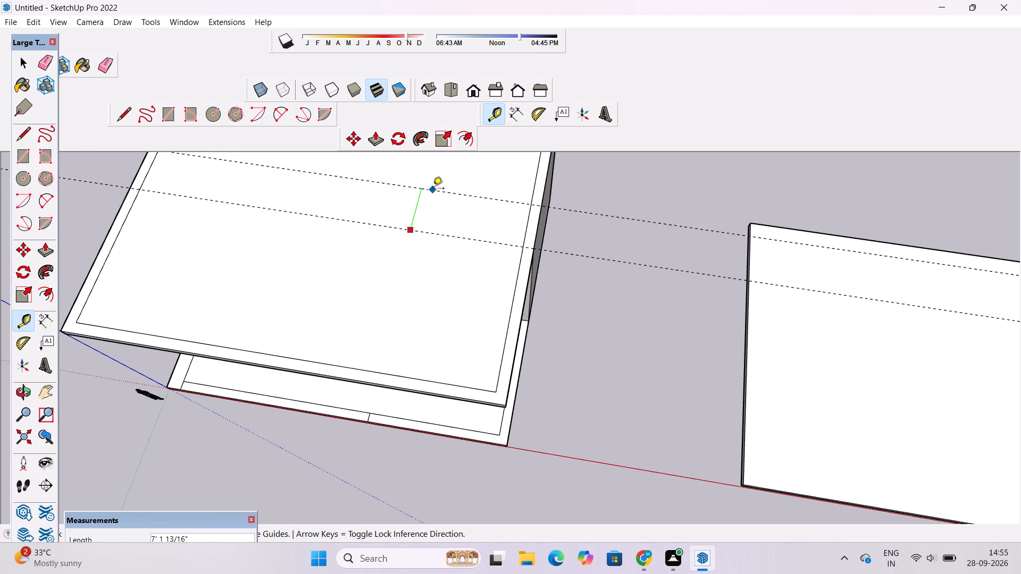
{"action": "type", "text": "1.5'"}
{"action": "key", "text": "Return"}
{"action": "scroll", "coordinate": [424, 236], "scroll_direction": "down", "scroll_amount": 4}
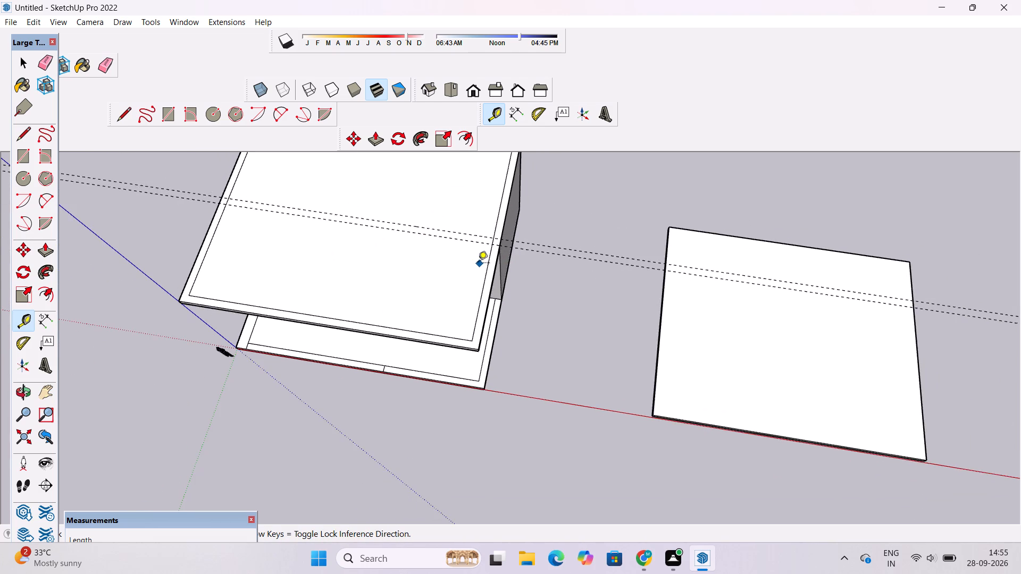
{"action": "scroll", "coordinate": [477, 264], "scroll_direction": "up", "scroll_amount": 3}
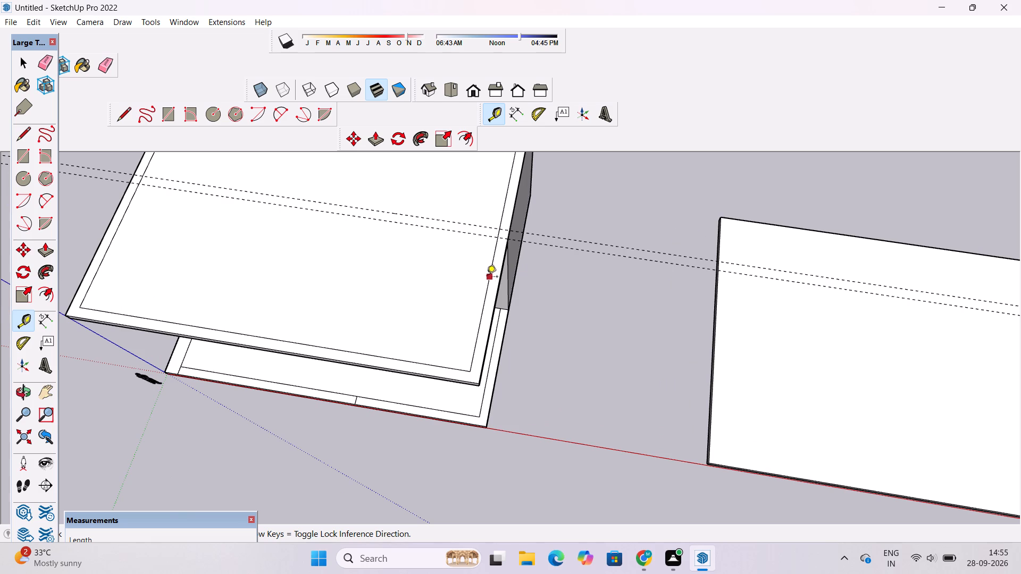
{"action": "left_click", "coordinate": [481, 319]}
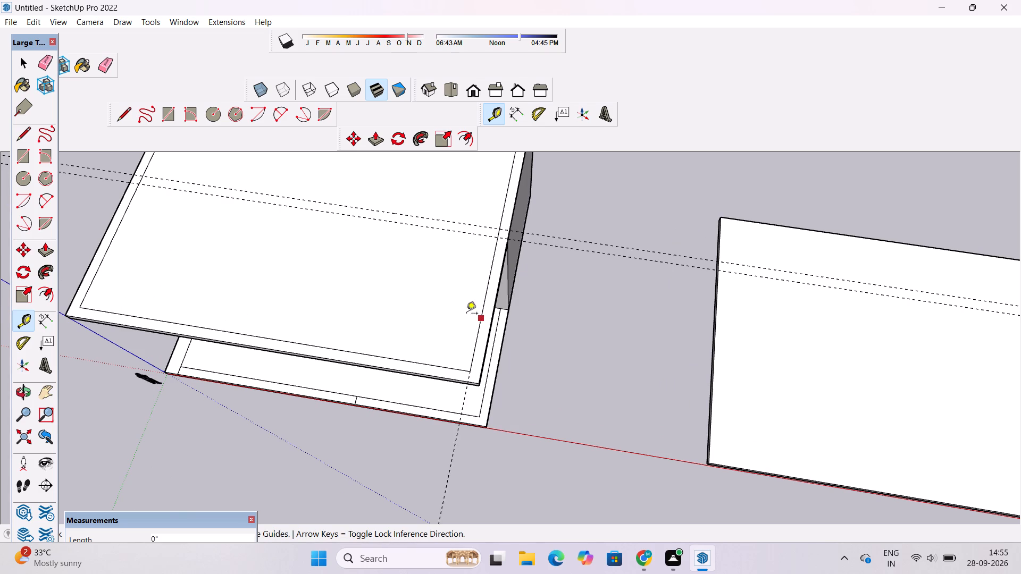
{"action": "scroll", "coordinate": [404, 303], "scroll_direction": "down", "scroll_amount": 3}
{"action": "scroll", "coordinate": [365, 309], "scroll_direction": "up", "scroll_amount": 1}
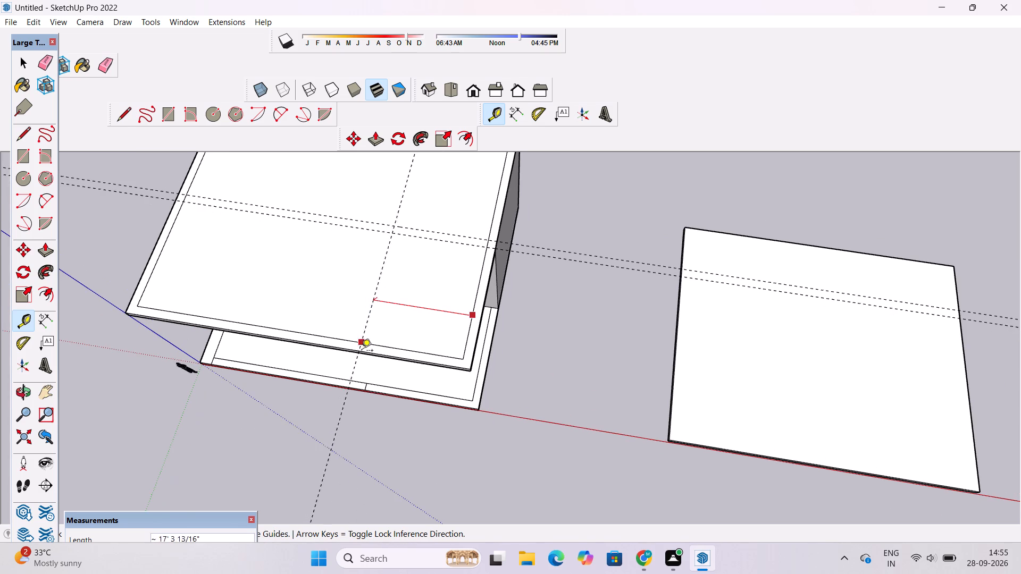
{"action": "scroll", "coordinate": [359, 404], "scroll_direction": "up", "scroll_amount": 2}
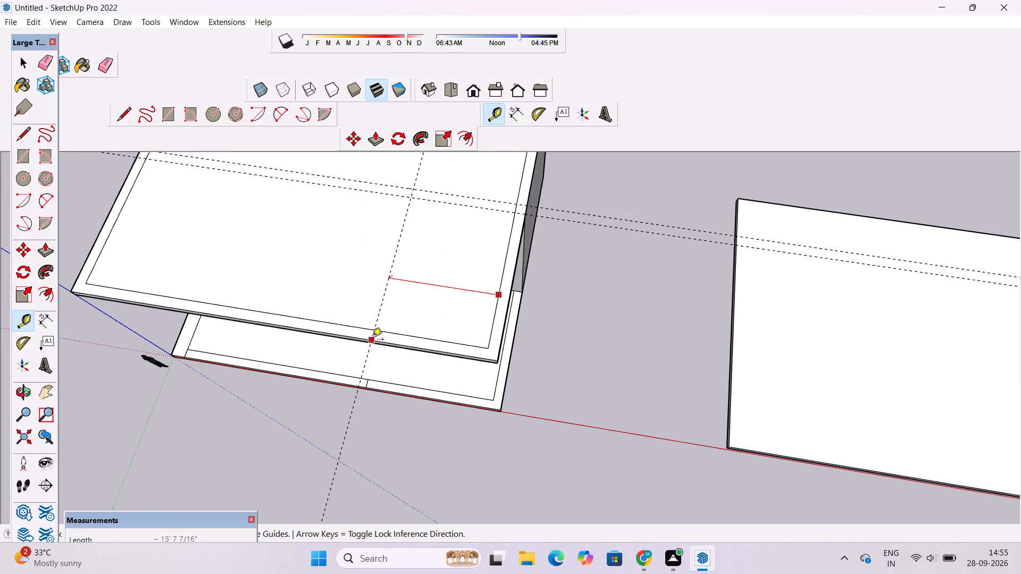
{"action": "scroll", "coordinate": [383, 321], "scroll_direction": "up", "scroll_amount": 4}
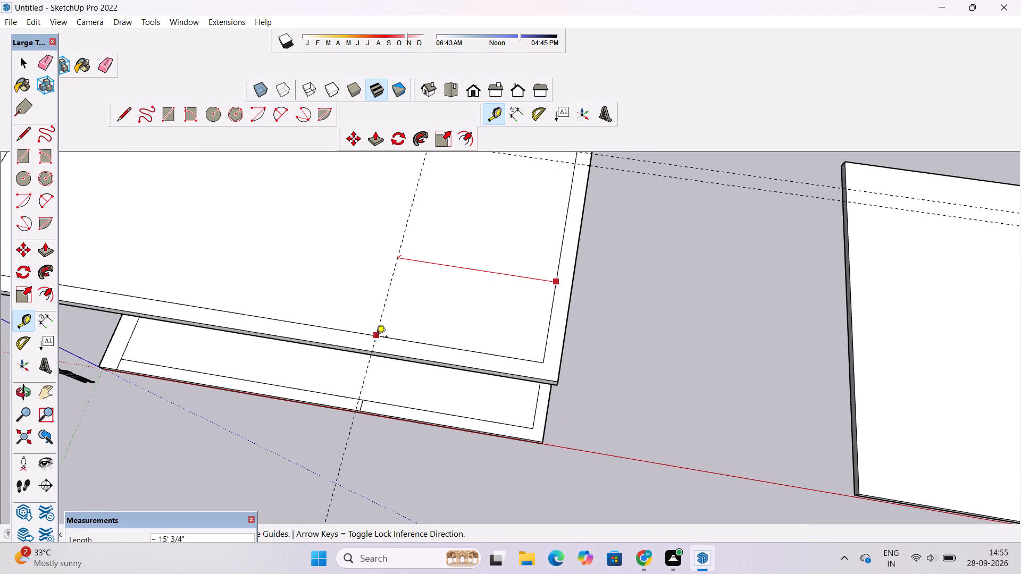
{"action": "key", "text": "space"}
Examine the roof slab with its two parallel guides against the base's border strips and corner piece from several high angles.
{"action": "key", "text": "o"}
{"action": "left_click_drag", "start_coordinate": [390, 376], "coordinate": [411, 315]}
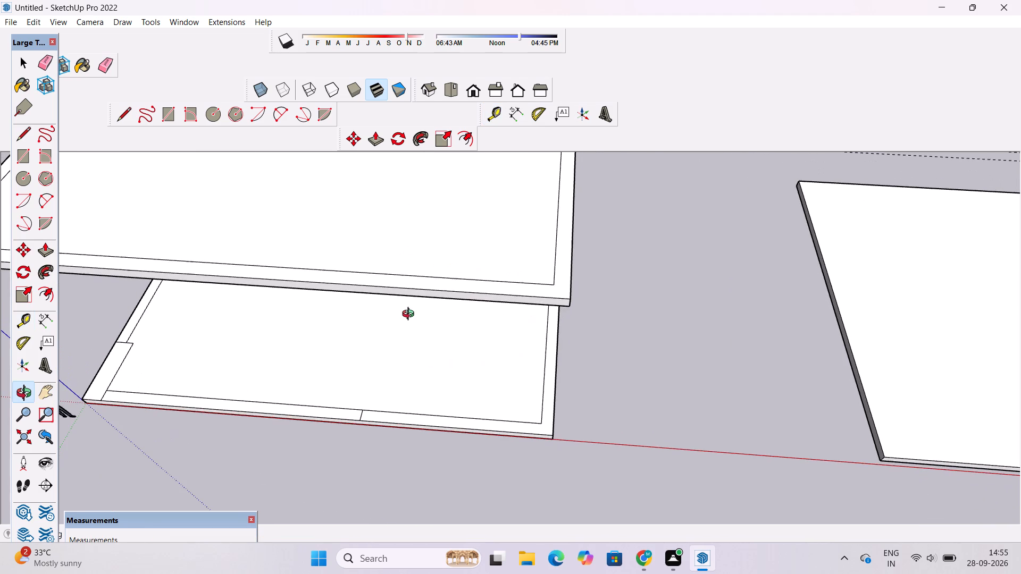
{"action": "scroll", "coordinate": [395, 338], "scroll_direction": "down", "scroll_amount": 3}
{"action": "left_click_drag", "start_coordinate": [312, 369], "coordinate": [399, 384]}
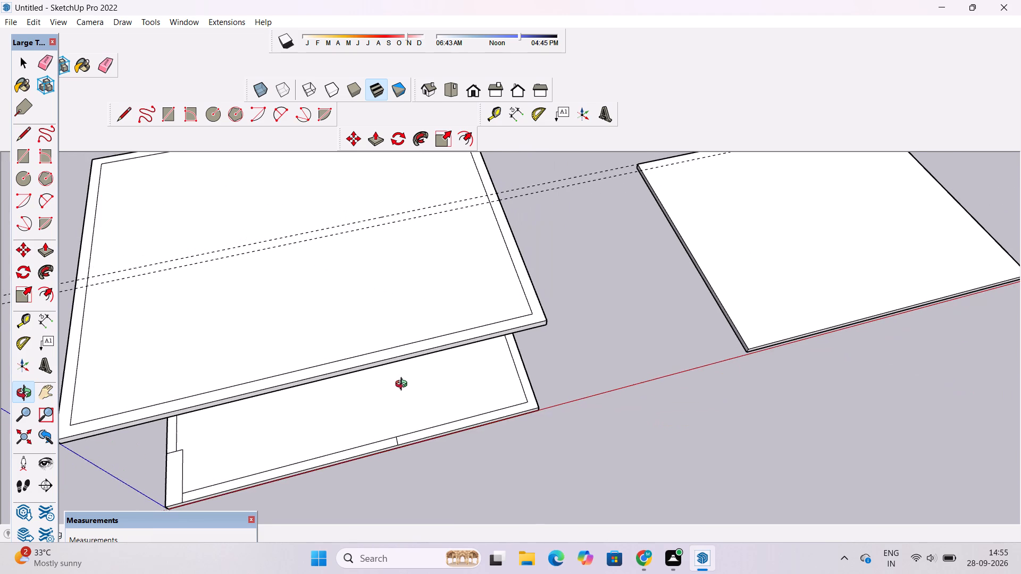
{"action": "scroll", "coordinate": [396, 360], "scroll_direction": "up", "scroll_amount": 1}
{"action": "left_click_drag", "start_coordinate": [325, 378], "coordinate": [366, 322]}
{"action": "left_click_drag", "start_coordinate": [358, 351], "coordinate": [365, 366]}
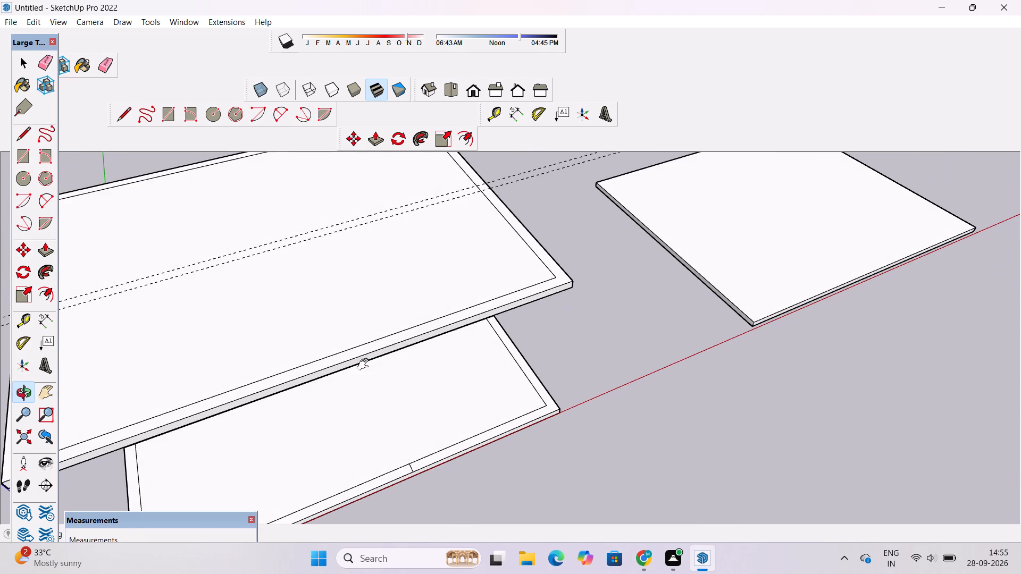
{"action": "left_click_drag", "start_coordinate": [364, 361], "coordinate": [365, 343], "text": "shift"}
{"action": "scroll", "coordinate": [366, 343], "scroll_direction": "down", "scroll_amount": 2}
{"action": "left_click_drag", "start_coordinate": [366, 343], "coordinate": [389, 373]}
{"action": "scroll", "coordinate": [347, 307], "scroll_direction": "down", "scroll_amount": 2}
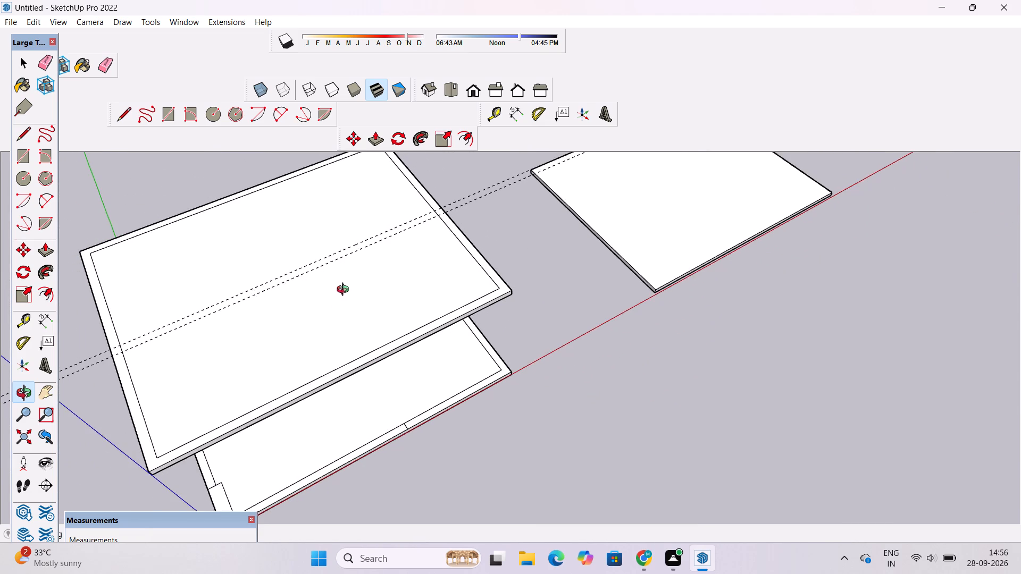
{"action": "left_click_drag", "start_coordinate": [333, 346], "coordinate": [338, 263]}
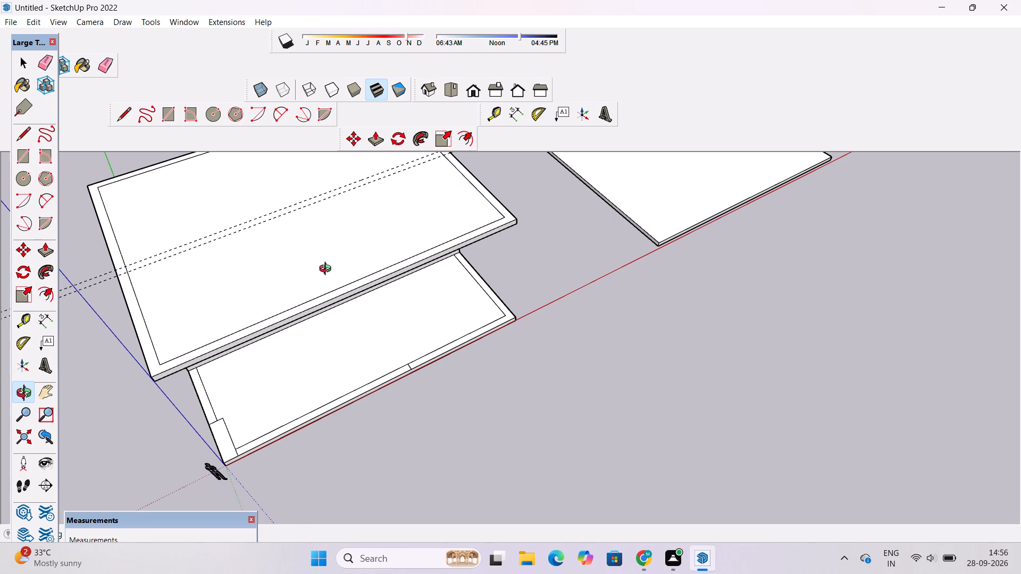
{"action": "scroll", "coordinate": [336, 269], "scroll_direction": "down", "scroll_amount": 3}
{"action": "left_click_drag", "start_coordinate": [357, 270], "coordinate": [376, 308]}
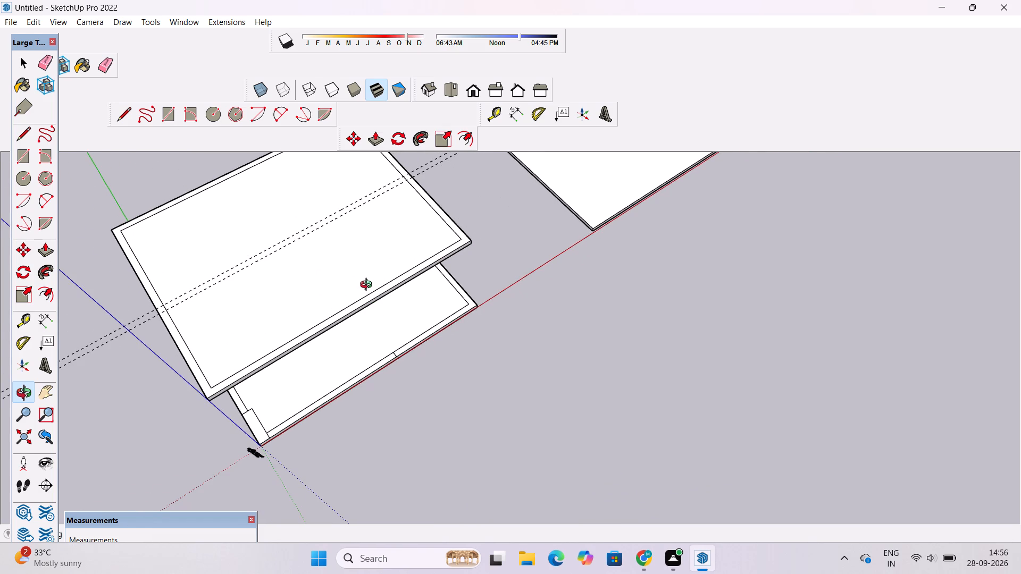
{"action": "left_click_drag", "start_coordinate": [352, 293], "coordinate": [349, 298]}
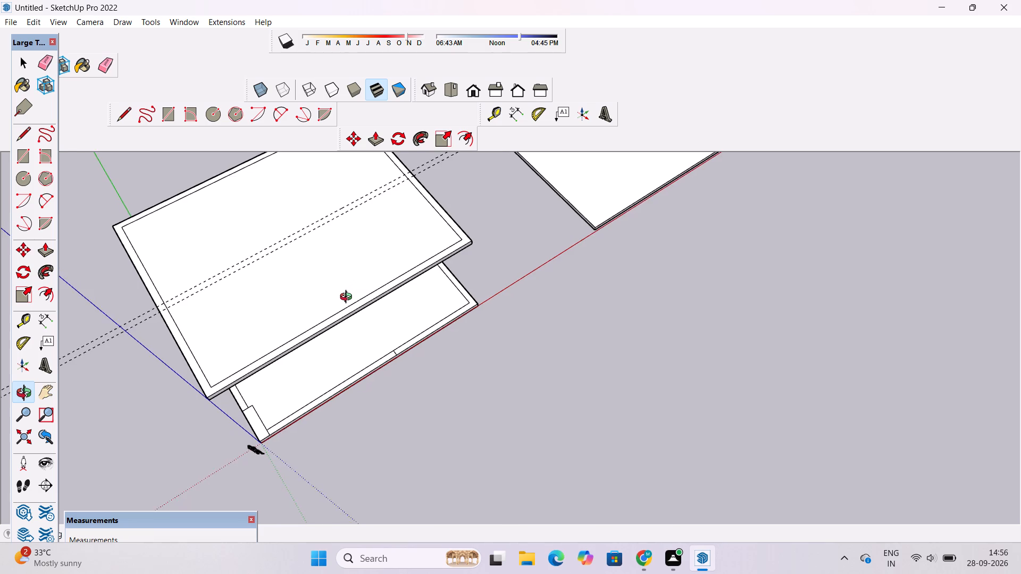
{"action": "left_click_drag", "start_coordinate": [342, 298], "coordinate": [332, 278]}
{"action": "left_click_drag", "start_coordinate": [331, 277], "coordinate": [321, 288], "text": "shift"}
{"action": "scroll", "coordinate": [323, 291], "scroll_direction": "up", "scroll_amount": 1}
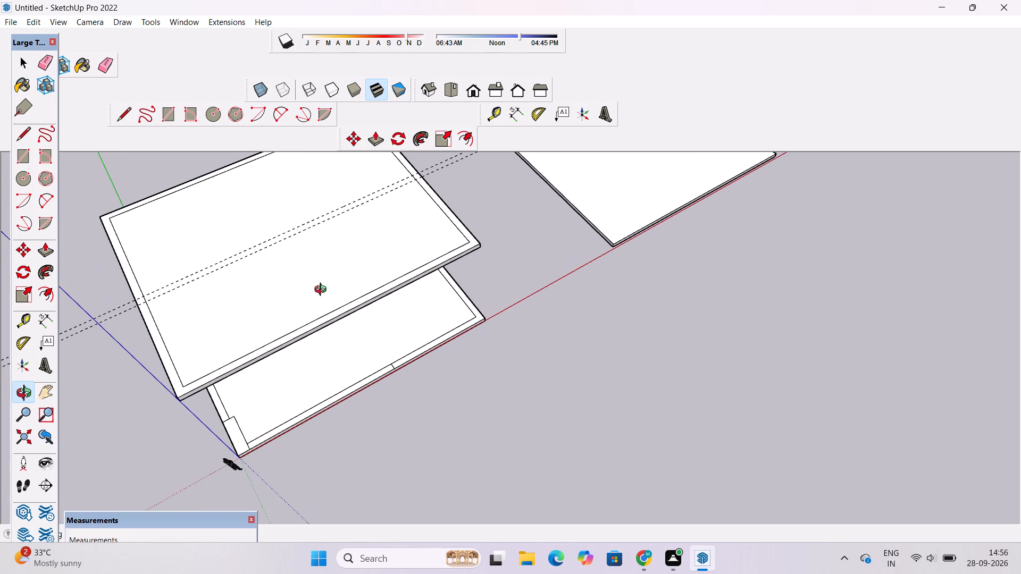
{"action": "left_click_drag", "start_coordinate": [329, 286], "coordinate": [327, 297], "text": "shift"}
Place a guide 22' 6" in from the inset rectangle's right side edge on the roof slab, parallel to that edge.
{"action": "key", "text": "t"}
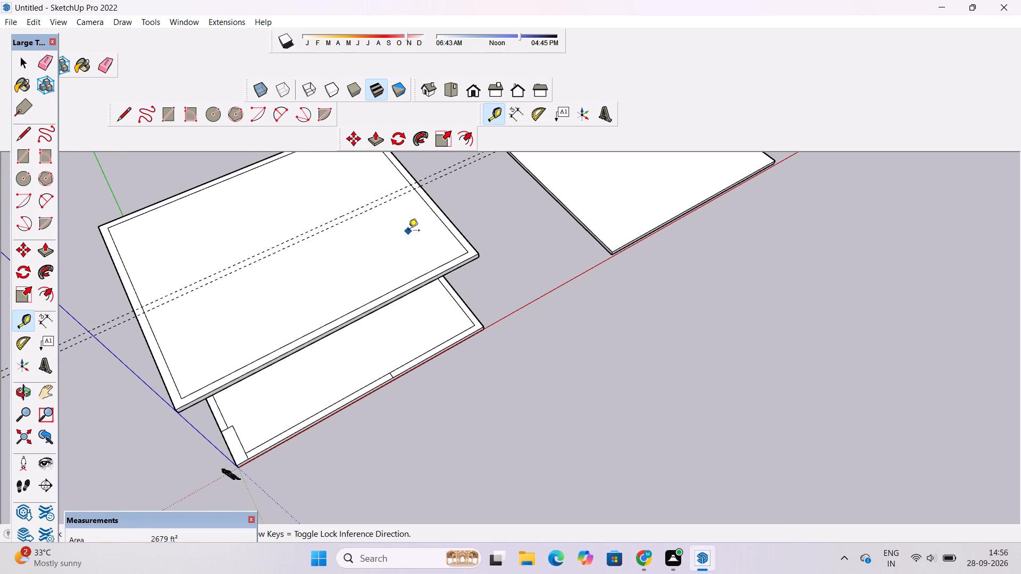
{"action": "scroll", "coordinate": [433, 226], "scroll_direction": "up", "scroll_amount": 4}
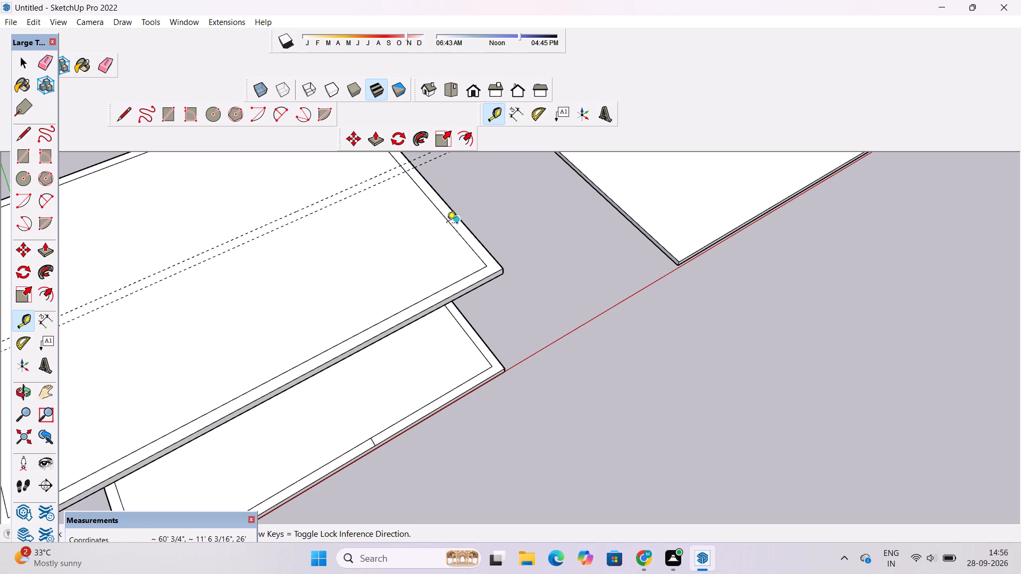
{"action": "scroll", "coordinate": [445, 224], "scroll_direction": "up", "scroll_amount": 10}
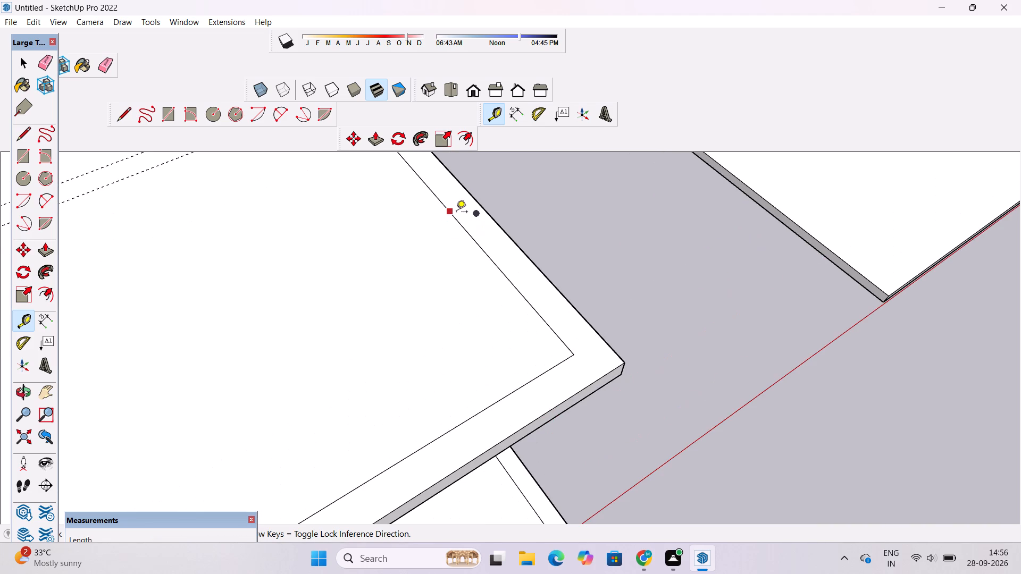
{"action": "scroll", "coordinate": [448, 229], "scroll_direction": "up", "scroll_amount": 3}
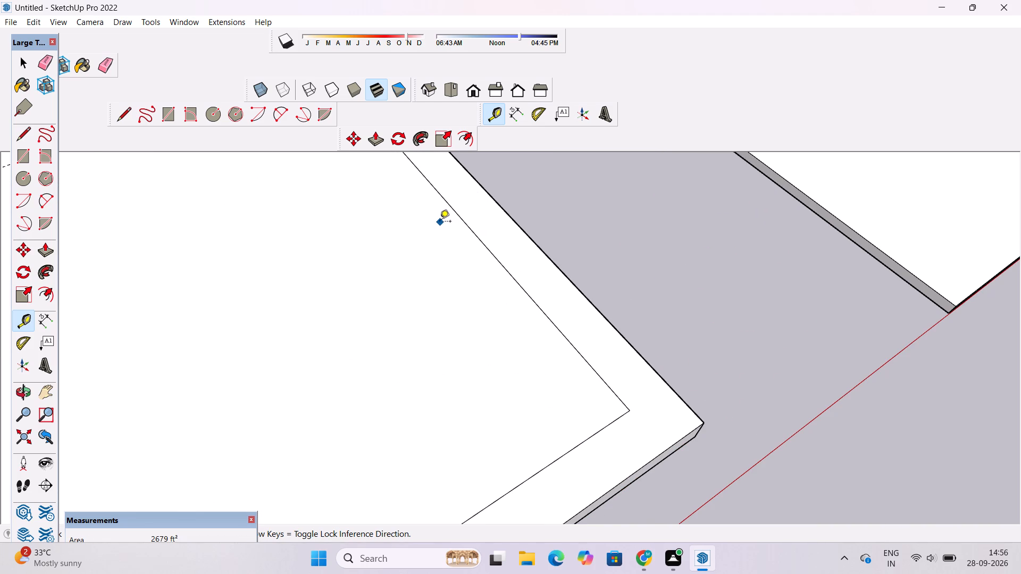
{"action": "scroll", "coordinate": [417, 243], "scroll_direction": "down", "scroll_amount": 10}
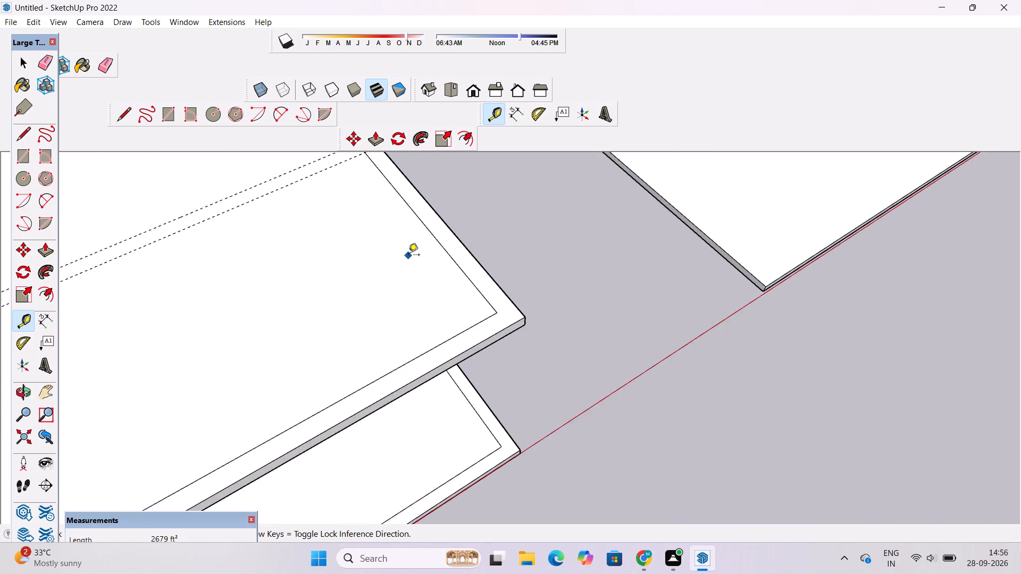
{"action": "scroll", "coordinate": [408, 256], "scroll_direction": "down", "scroll_amount": 6}
{"action": "scroll", "coordinate": [413, 246], "scroll_direction": "up", "scroll_amount": 5}
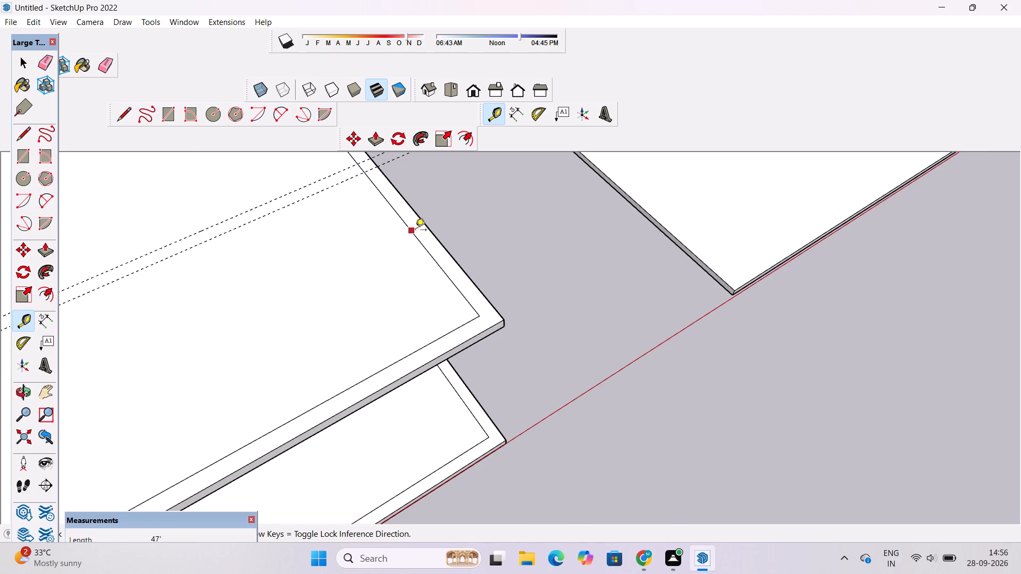
{"action": "left_click", "coordinate": [431, 250]}
{"action": "scroll", "coordinate": [348, 276], "scroll_direction": "down", "scroll_amount": 5}
{"action": "scroll", "coordinate": [355, 252], "scroll_direction": "up", "scroll_amount": 2}
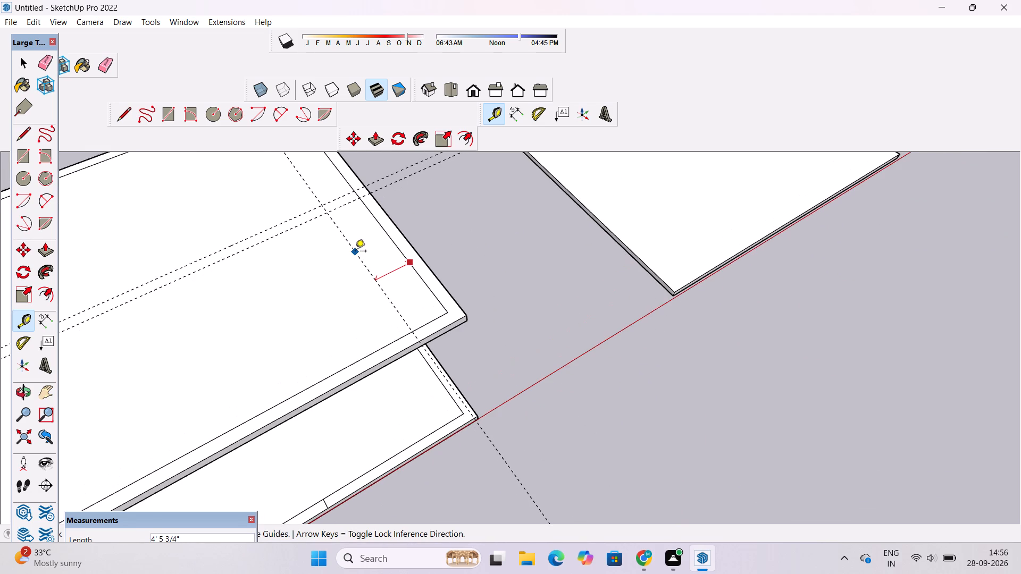
{"action": "scroll", "coordinate": [355, 252], "scroll_direction": "down", "scroll_amount": 1}
{"action": "scroll", "coordinate": [355, 252], "scroll_direction": "up", "scroll_amount": 1}
{"action": "scroll", "coordinate": [355, 252], "scroll_direction": "down", "scroll_amount": 4}
{"action": "scroll", "coordinate": [355, 252], "scroll_direction": "up", "scroll_amount": 2}
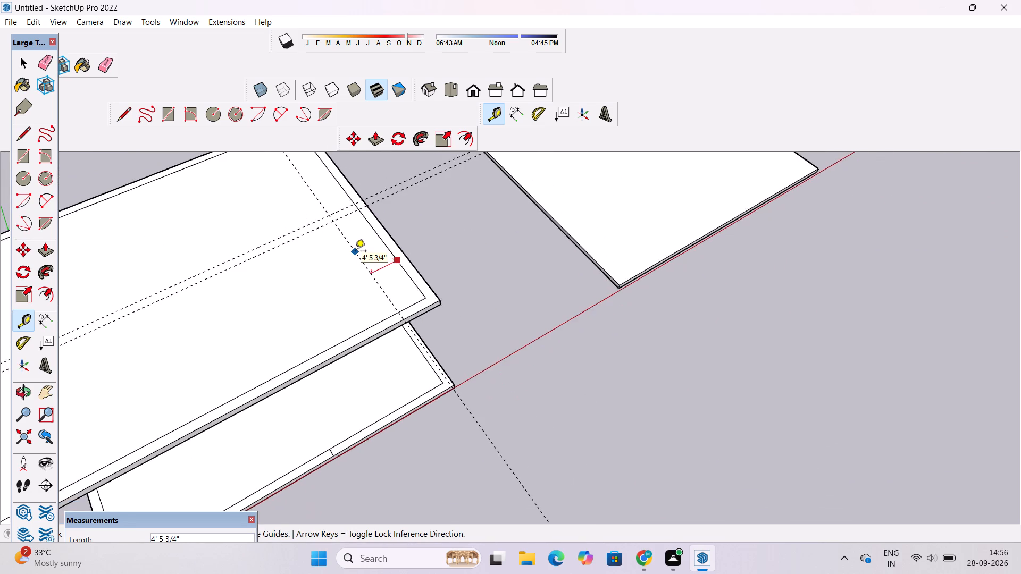
{"action": "scroll", "coordinate": [355, 252], "scroll_direction": "up", "scroll_amount": 1}
{"action": "scroll", "coordinate": [355, 252], "scroll_direction": "down", "scroll_amount": 3}
{"action": "scroll", "coordinate": [299, 368], "scroll_direction": "down", "scroll_amount": 5}
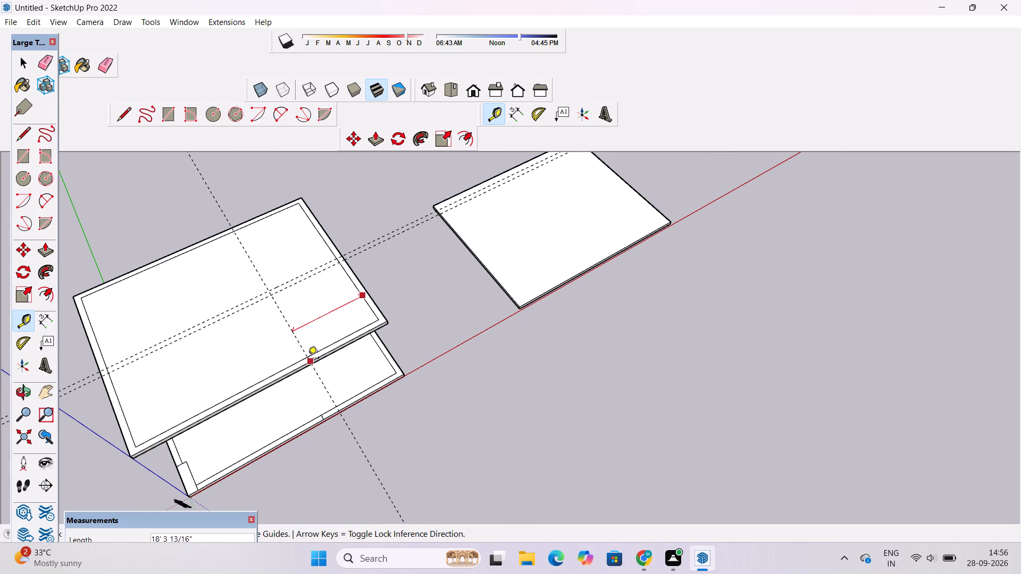
{"action": "double_click", "coordinate": [291, 361]}
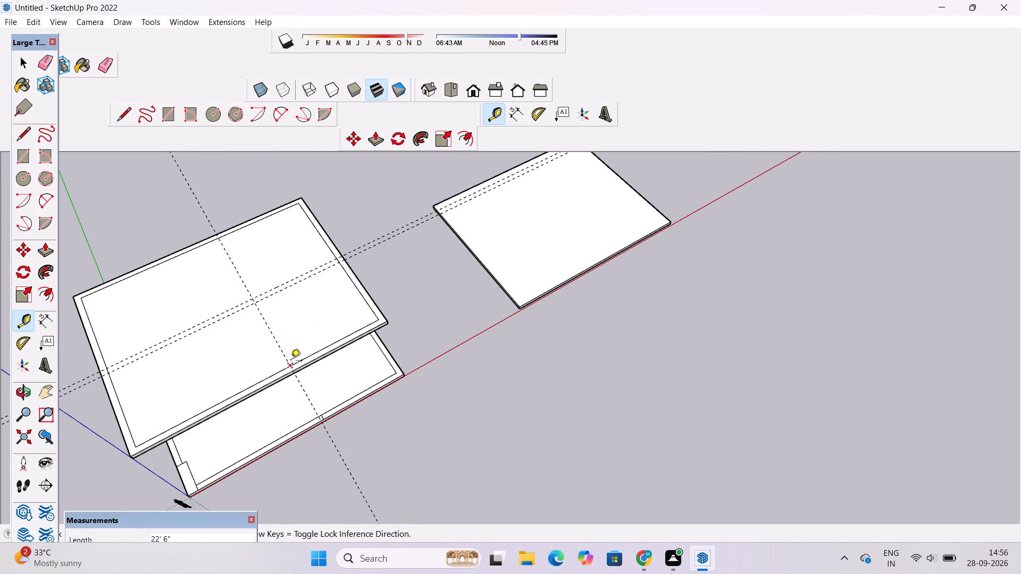
{"action": "scroll", "coordinate": [291, 361], "scroll_direction": "down", "scroll_amount": 5}
{"action": "scroll", "coordinate": [336, 296], "scroll_direction": "up", "scroll_amount": 5}
{"action": "key", "text": "space"}
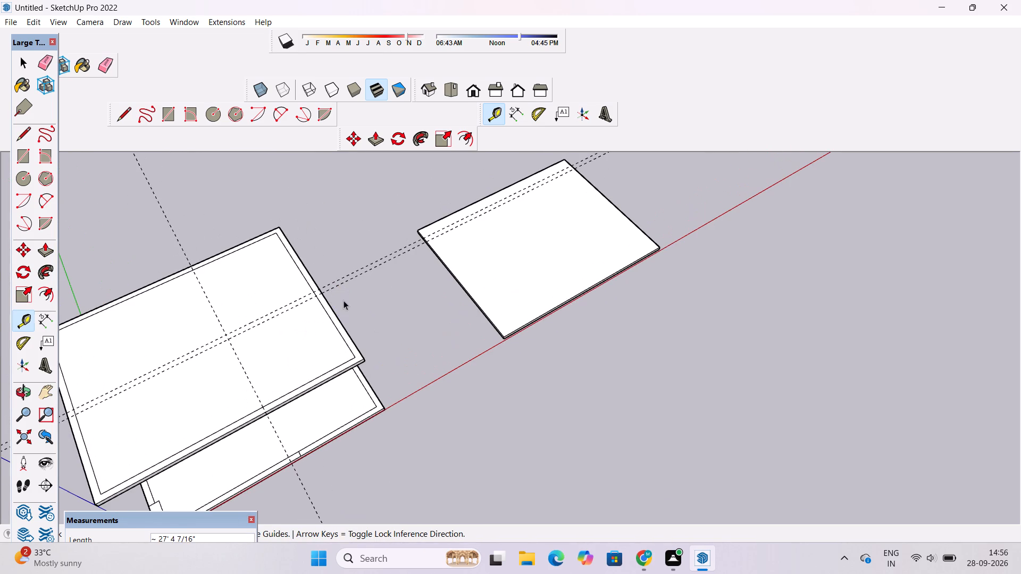
Place a second parallel guide 1.5' from the new front-to-back guide, on the side away from the slab's right edge.
{"action": "type", "text": "t"}
{"action": "scroll", "coordinate": [288, 334], "scroll_direction": "down", "scroll_amount": 5}
{"action": "scroll", "coordinate": [261, 369], "scroll_direction": "up", "scroll_amount": 10}
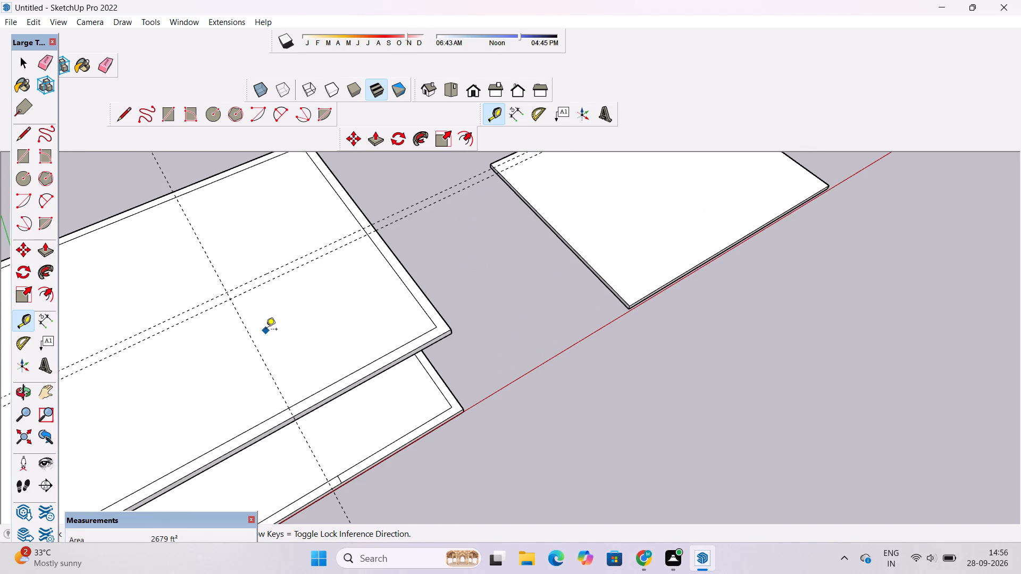
{"action": "scroll", "coordinate": [256, 344], "scroll_direction": "up", "scroll_amount": 2}
{"action": "left_click", "coordinate": [253, 337]}
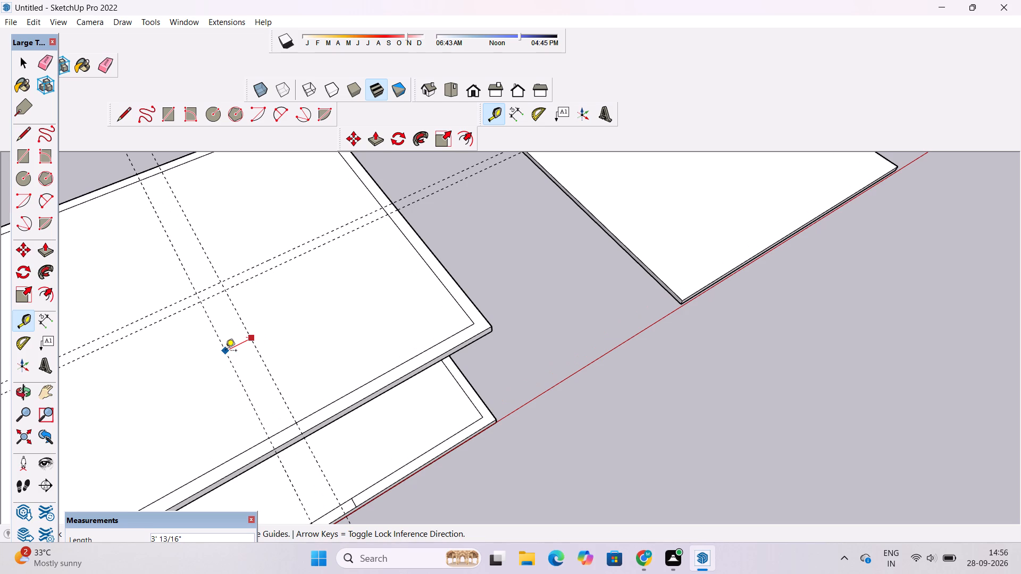
{"action": "scroll", "coordinate": [225, 351], "scroll_direction": "down", "scroll_amount": 2}
{"action": "scroll", "coordinate": [225, 351], "scroll_direction": "up", "scroll_amount": 3}
{"action": "scroll", "coordinate": [225, 351], "scroll_direction": "down", "scroll_amount": 2}
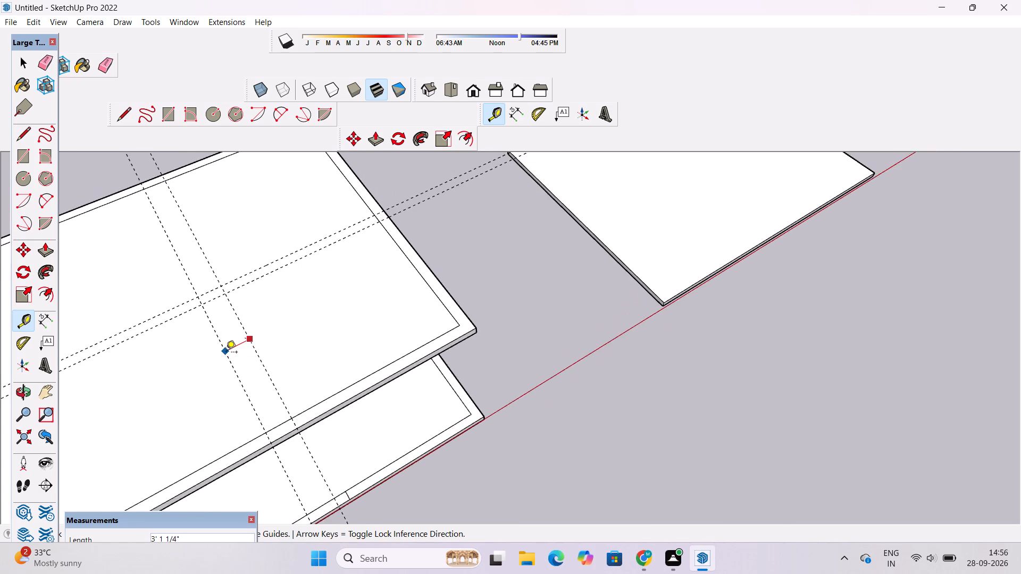
{"action": "scroll", "coordinate": [226, 353], "scroll_direction": "up", "scroll_amount": 2}
{"action": "type", "text": "1.5'"}
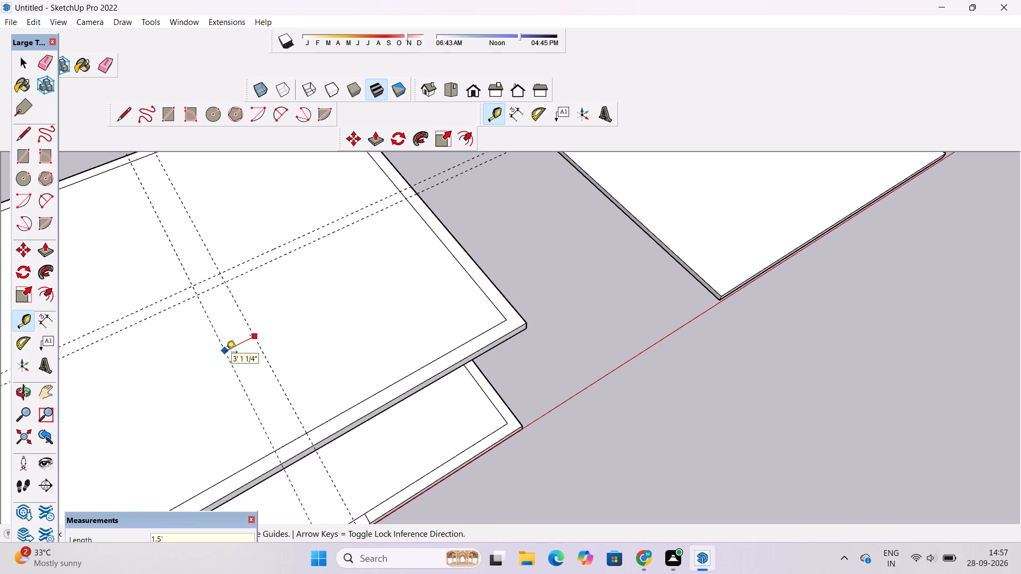
{"action": "key", "text": "Return"}
{"action": "scroll", "coordinate": [226, 353], "scroll_direction": "down", "scroll_amount": 11}
{"action": "scroll", "coordinate": [250, 366], "scroll_direction": "up", "scroll_amount": 5}
{"action": "key", "text": "space"}
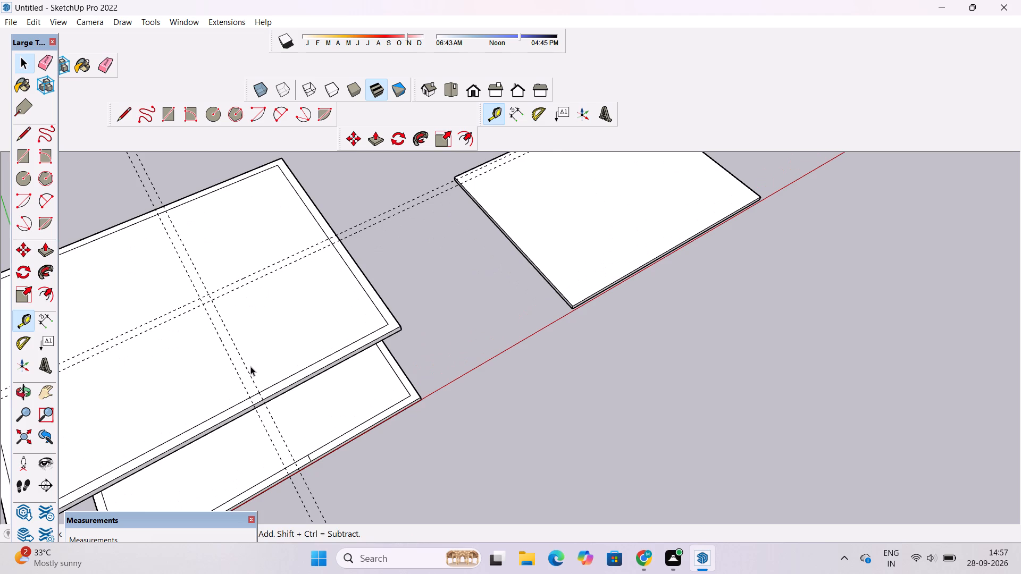
Examine the roof slab and its two crossing pairs of guides from low front, side and near-overhead angles.
{"action": "key", "text": "o"}
{"action": "left_click_drag", "start_coordinate": [302, 379], "coordinate": [266, 379]}
{"action": "scroll", "coordinate": [263, 377], "scroll_direction": "down", "scroll_amount": 3}
{"action": "left_click_drag", "start_coordinate": [263, 374], "coordinate": [270, 369], "text": "shift"}
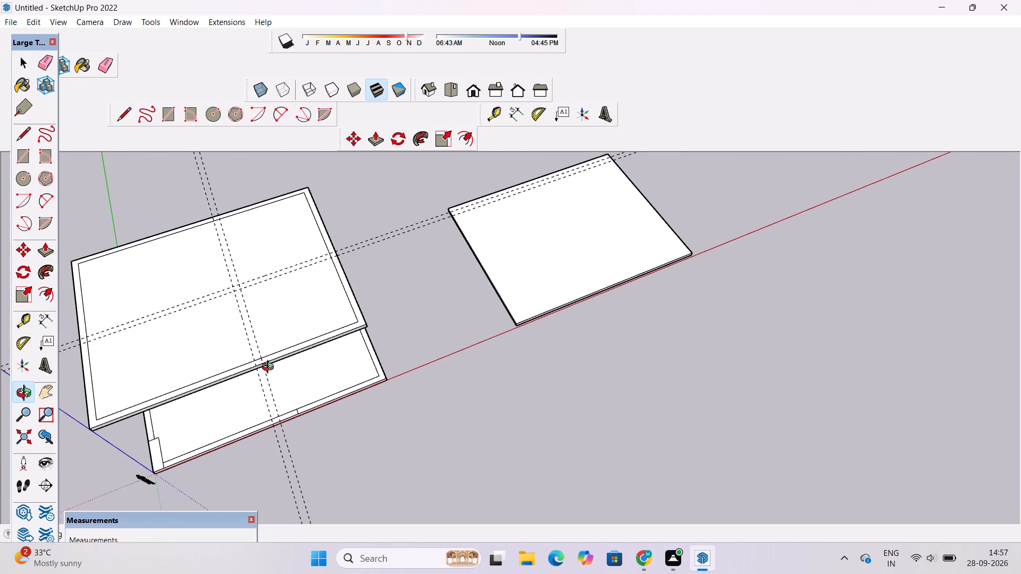
{"action": "left_click_drag", "start_coordinate": [272, 376], "coordinate": [256, 366]}
{"action": "scroll", "coordinate": [252, 363], "scroll_direction": "down", "scroll_amount": 3}
{"action": "scroll", "coordinate": [244, 375], "scroll_direction": "up", "scroll_amount": 3}
{"action": "left_click_drag", "start_coordinate": [242, 382], "coordinate": [277, 419]}
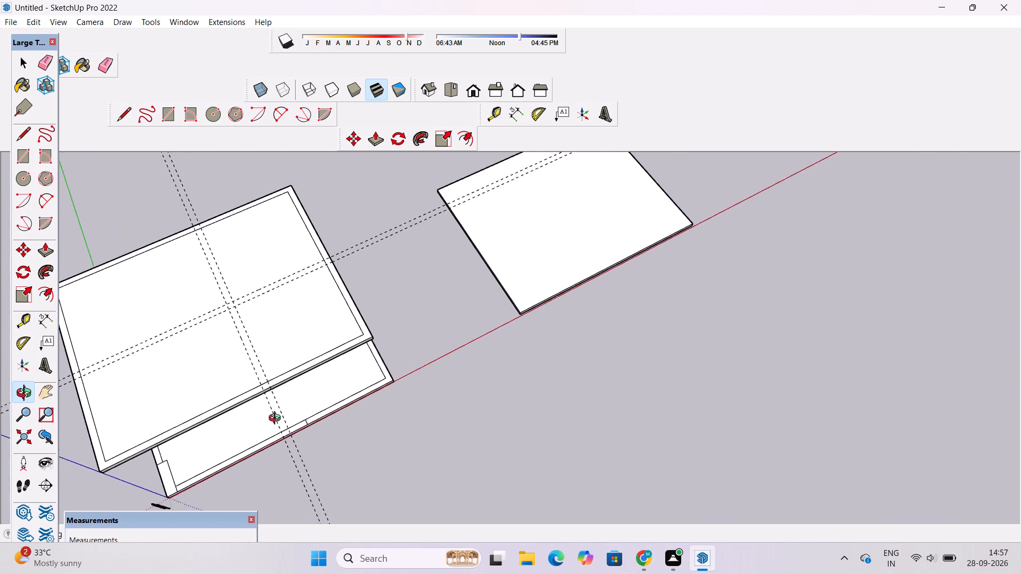
{"action": "left_click_drag", "start_coordinate": [277, 419], "coordinate": [231, 427]}
{"action": "left_click_drag", "start_coordinate": [230, 426], "coordinate": [299, 402]}
{"action": "left_click_drag", "start_coordinate": [304, 411], "coordinate": [294, 339]}
{"action": "scroll", "coordinate": [294, 336], "scroll_direction": "down", "scroll_amount": 5}
{"action": "left_click_drag", "start_coordinate": [302, 349], "coordinate": [280, 284]}
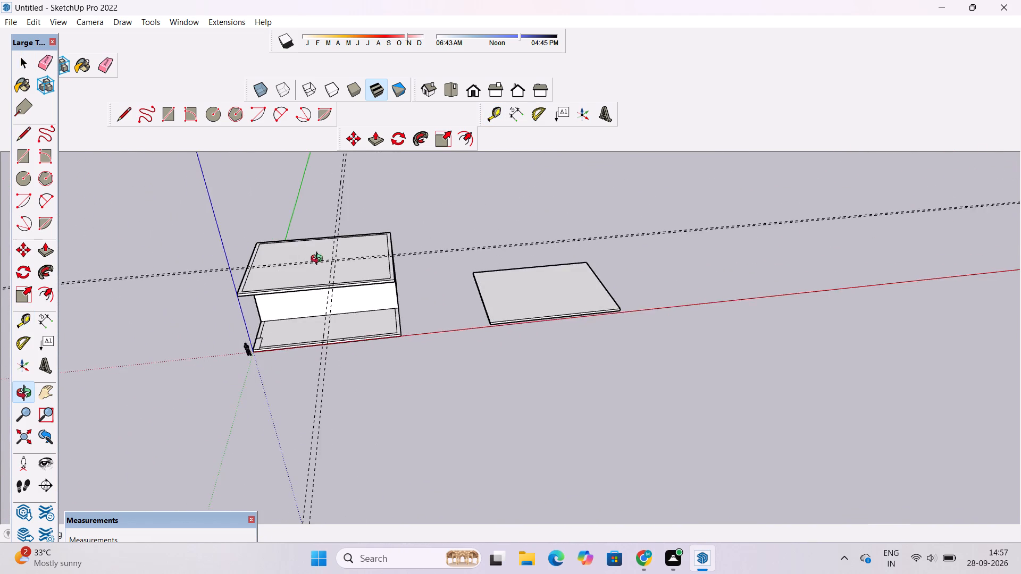
{"action": "scroll", "coordinate": [319, 260], "scroll_direction": "up", "scroll_amount": 4}
{"action": "left_click_drag", "start_coordinate": [439, 280], "coordinate": [339, 406]}
{"action": "left_click_drag", "start_coordinate": [338, 284], "coordinate": [359, 325]}
{"action": "left_click_drag", "start_coordinate": [359, 291], "coordinate": [334, 314], "text": "shift"}
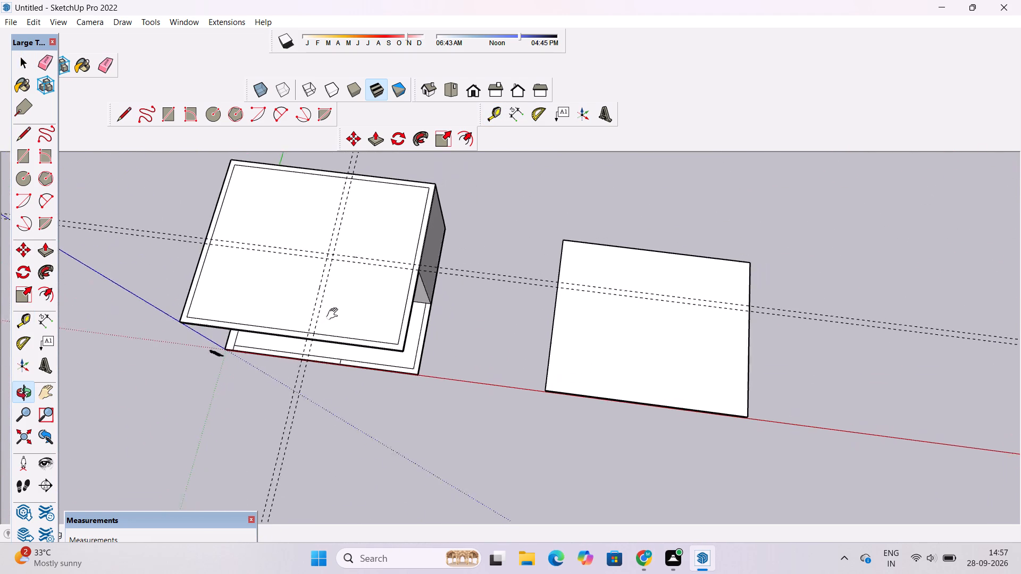
{"action": "left_click_drag", "start_coordinate": [334, 314], "coordinate": [333, 316], "text": "shift"}
{"action": "left_click_drag", "start_coordinate": [333, 330], "coordinate": [350, 364]}
{"action": "scroll", "coordinate": [336, 292], "scroll_direction": "up", "scroll_amount": 4}
{"action": "left_click_drag", "start_coordinate": [337, 302], "coordinate": [341, 315]}
{"action": "left_click_drag", "start_coordinate": [334, 338], "coordinate": [339, 362]}
{"action": "left_click_drag", "start_coordinate": [338, 362], "coordinate": [343, 351], "text": "shift"}
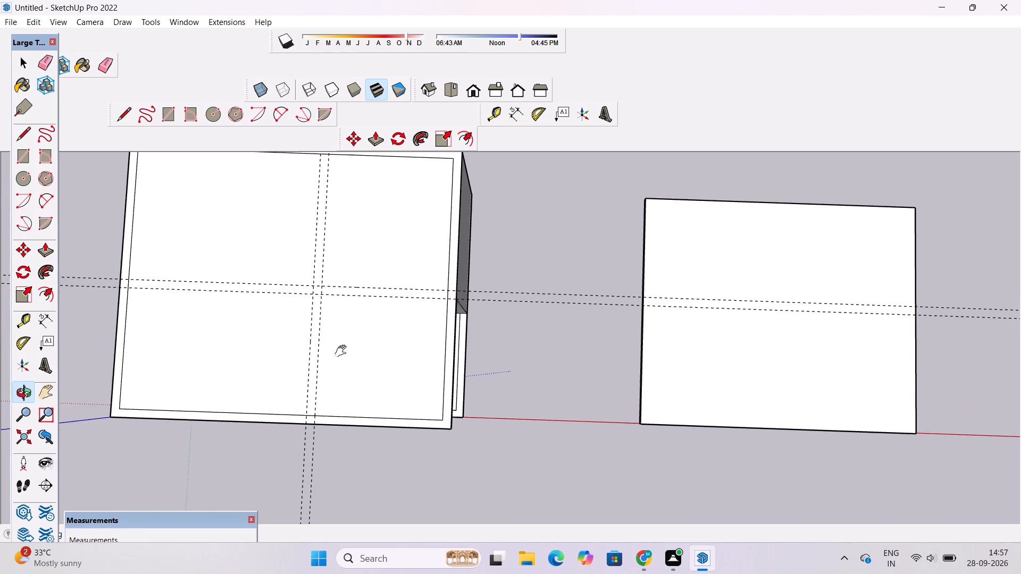
{"action": "left_click_drag", "start_coordinate": [343, 351], "coordinate": [343, 349], "text": "shift"}
{"action": "scroll", "coordinate": [333, 318], "scroll_direction": "up", "scroll_amount": 2}
Draw a 25' 6" by 1' 6" rectangle between the crosswise guides, from the farther front-to-back guide to the roof slab's right edge.
{"action": "key", "text": "r"}
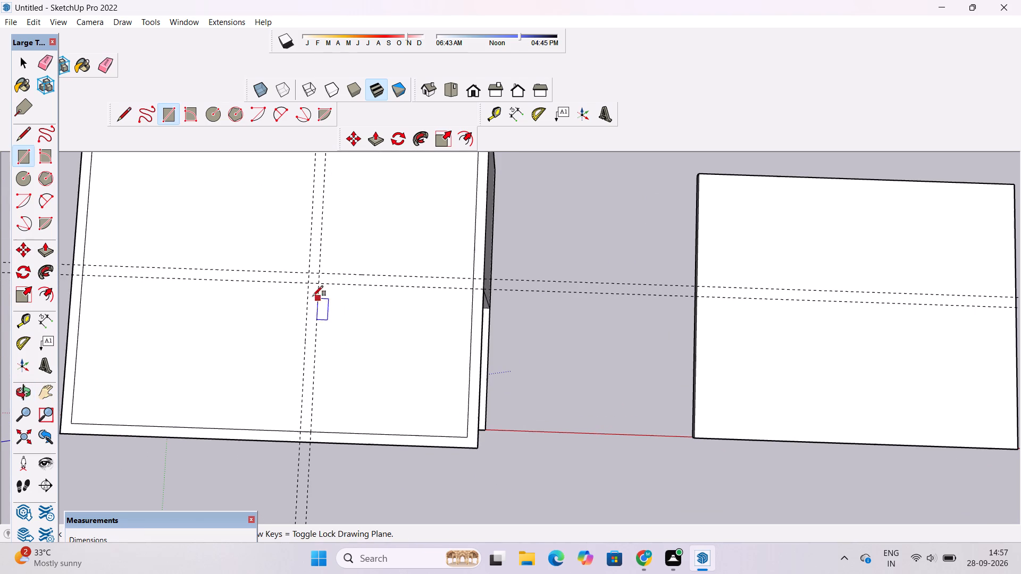
{"action": "scroll", "coordinate": [298, 294], "scroll_direction": "down", "scroll_amount": 3}
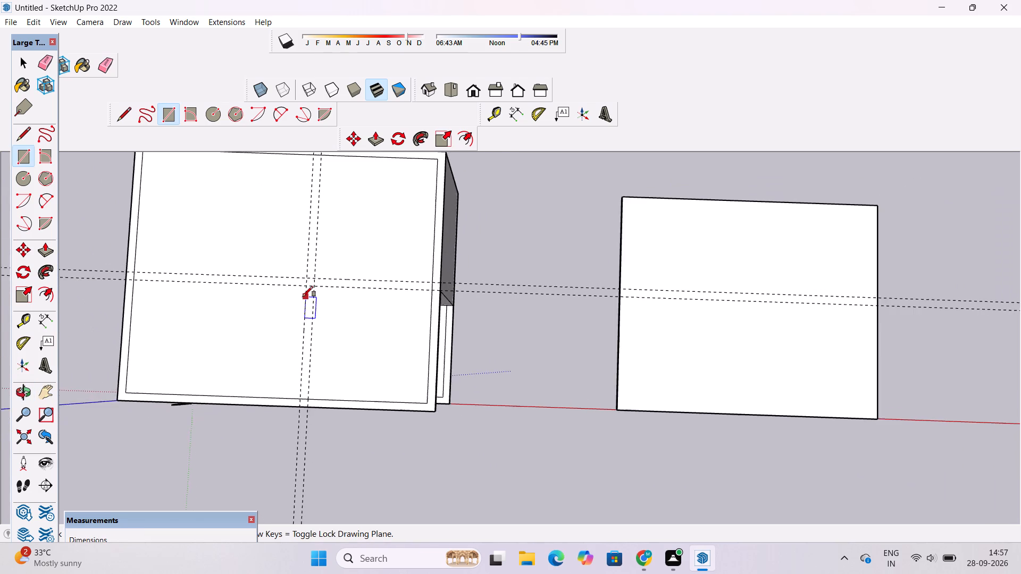
{"action": "scroll", "coordinate": [303, 297], "scroll_direction": "down", "scroll_amount": 1}
{"action": "scroll", "coordinate": [332, 274], "scroll_direction": "up", "scroll_amount": 10}
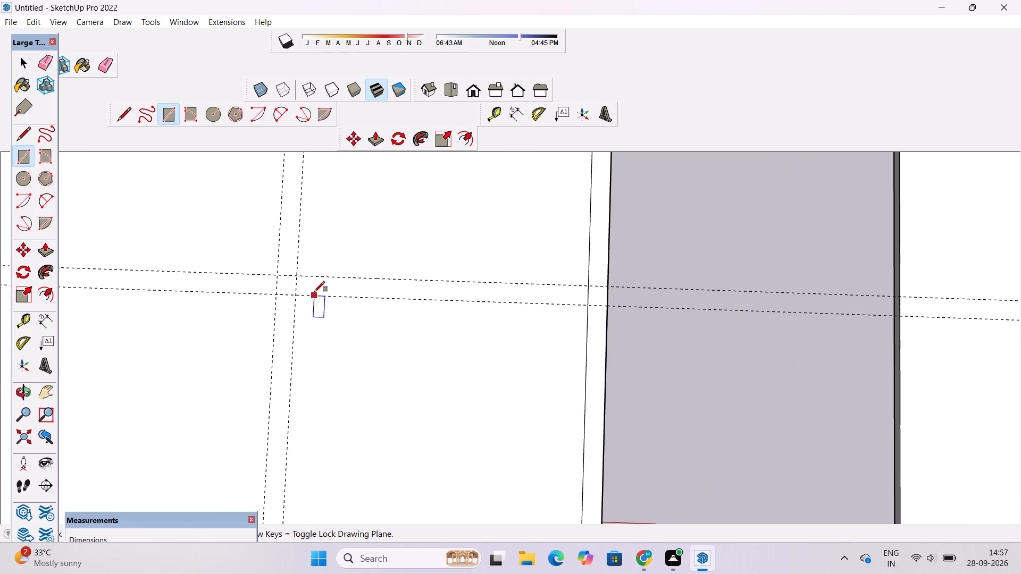
{"action": "scroll", "coordinate": [314, 292], "scroll_direction": "down", "scroll_amount": 4}
{"action": "scroll", "coordinate": [314, 292], "scroll_direction": "up", "scroll_amount": 4}
{"action": "scroll", "coordinate": [314, 292], "scroll_direction": "down", "scroll_amount": 4}
{"action": "scroll", "coordinate": [314, 292], "scroll_direction": "up", "scroll_amount": 2}
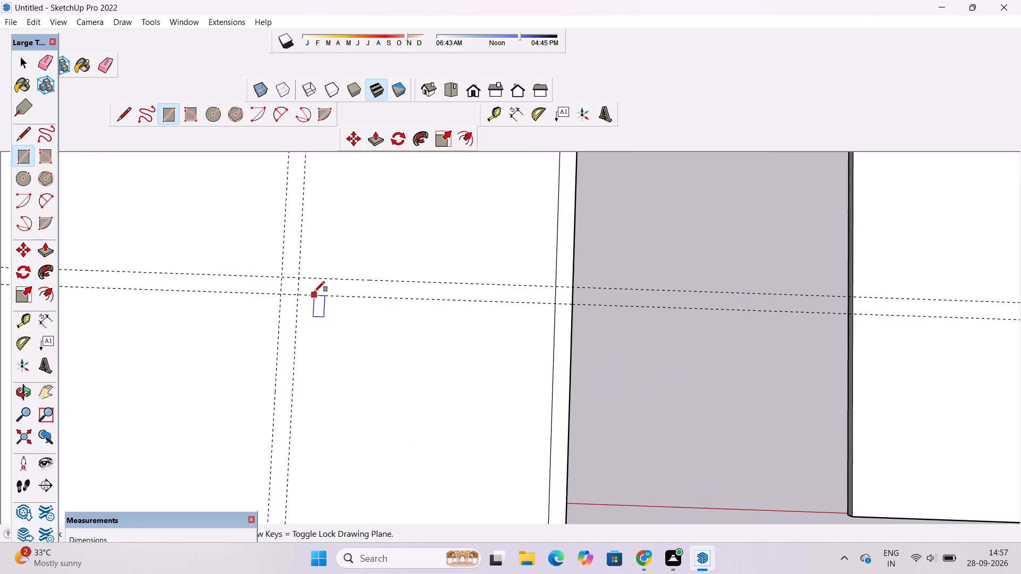
{"action": "scroll", "coordinate": [314, 292], "scroll_direction": "down", "scroll_amount": 3}
{"action": "scroll", "coordinate": [286, 276], "scroll_direction": "up", "scroll_amount": 5}
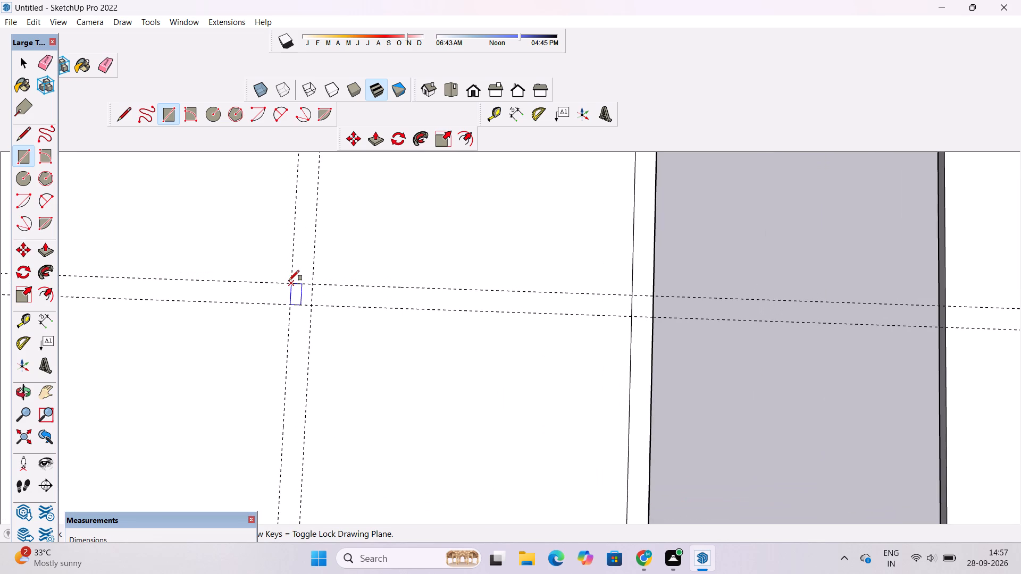
{"action": "left_click", "coordinate": [289, 283]}
{"action": "scroll", "coordinate": [295, 298], "scroll_direction": "down", "scroll_amount": 4}
{"action": "scroll", "coordinate": [521, 309], "scroll_direction": "up", "scroll_amount": 3}
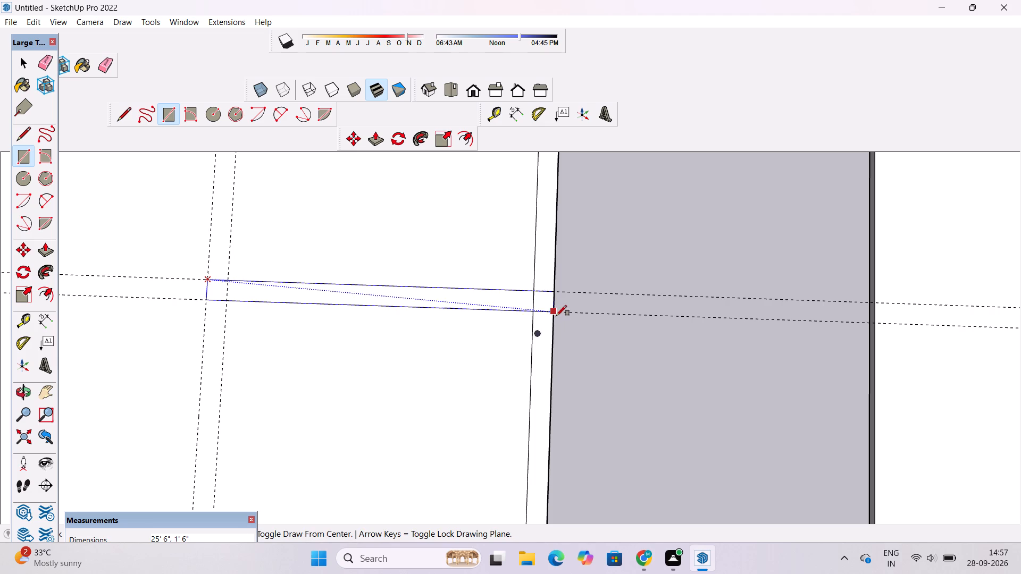
{"action": "left_click", "coordinate": [554, 311]}
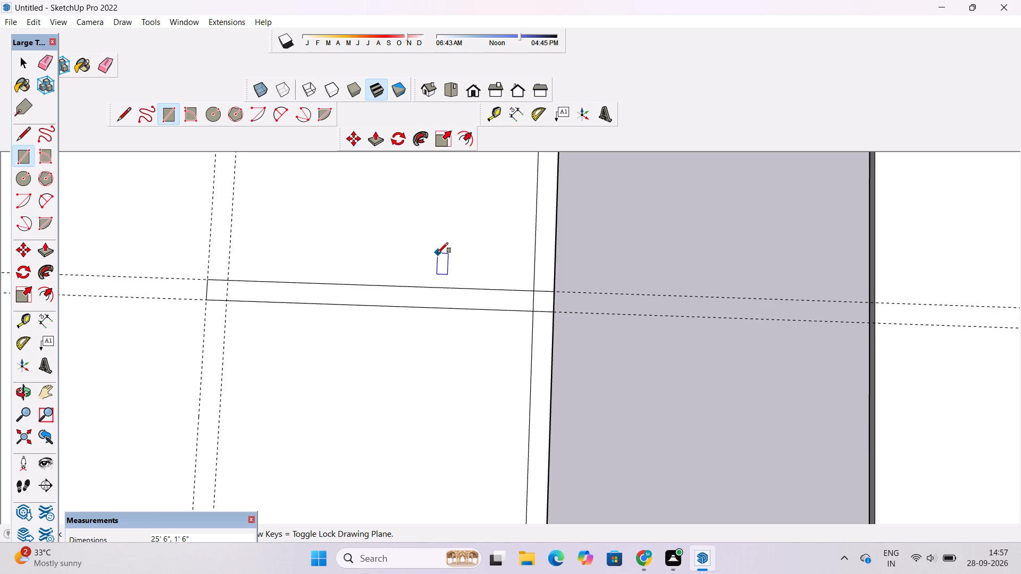
Draw a small rectangle across the roof slab's front border strip, between the two front-to-back guides.
{"action": "scroll", "coordinate": [432, 252], "scroll_direction": "down", "scroll_amount": 4}
{"action": "scroll", "coordinate": [340, 271], "scroll_direction": "down", "scroll_amount": 4}
{"action": "scroll", "coordinate": [332, 403], "scroll_direction": "up", "scroll_amount": 4}
{"action": "scroll", "coordinate": [331, 401], "scroll_direction": "down", "scroll_amount": 4}
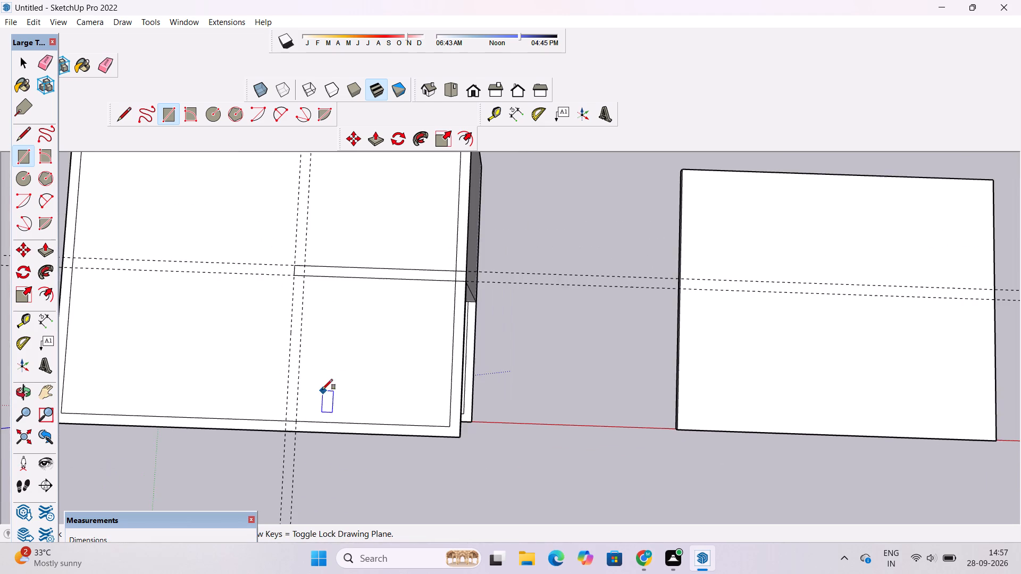
{"action": "scroll", "coordinate": [316, 433], "scroll_direction": "up", "scroll_amount": 5}
{"action": "scroll", "coordinate": [260, 426], "scroll_direction": "up", "scroll_amount": 9}
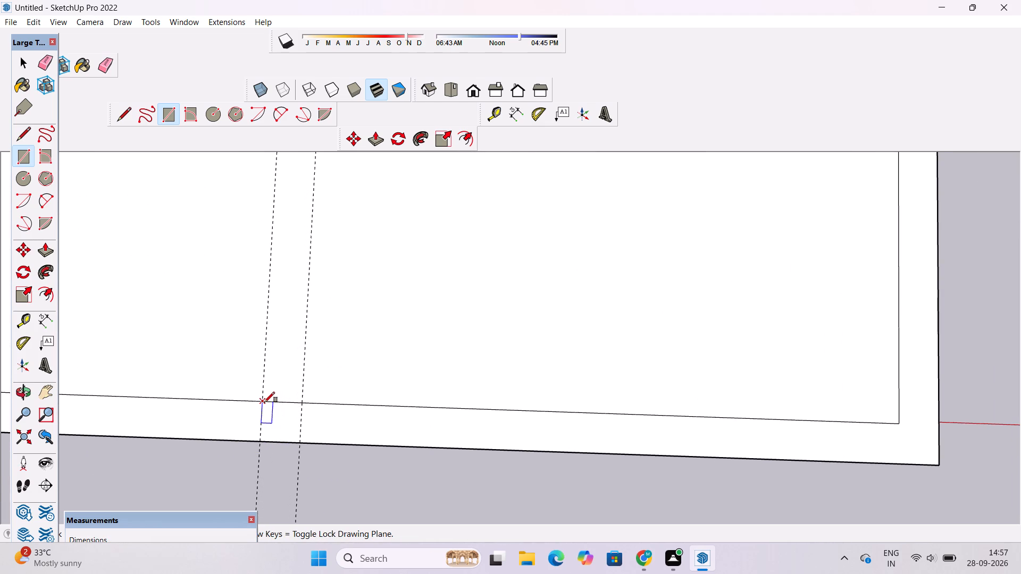
{"action": "left_click", "coordinate": [262, 403]}
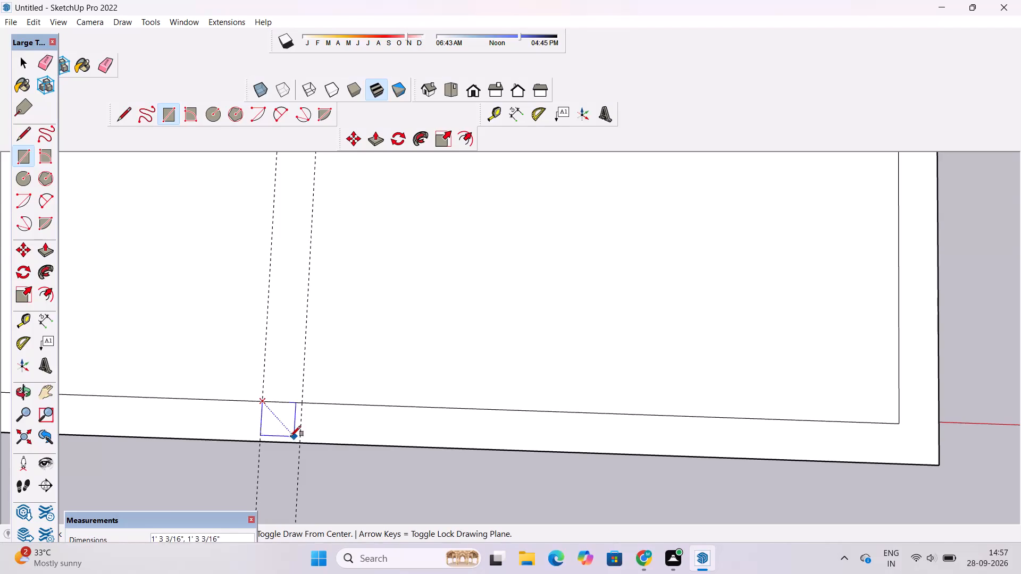
{"action": "left_click", "coordinate": [298, 444]}
Erase the two front-to-back guides in front of the roof slab.
{"action": "key", "text": "e"}
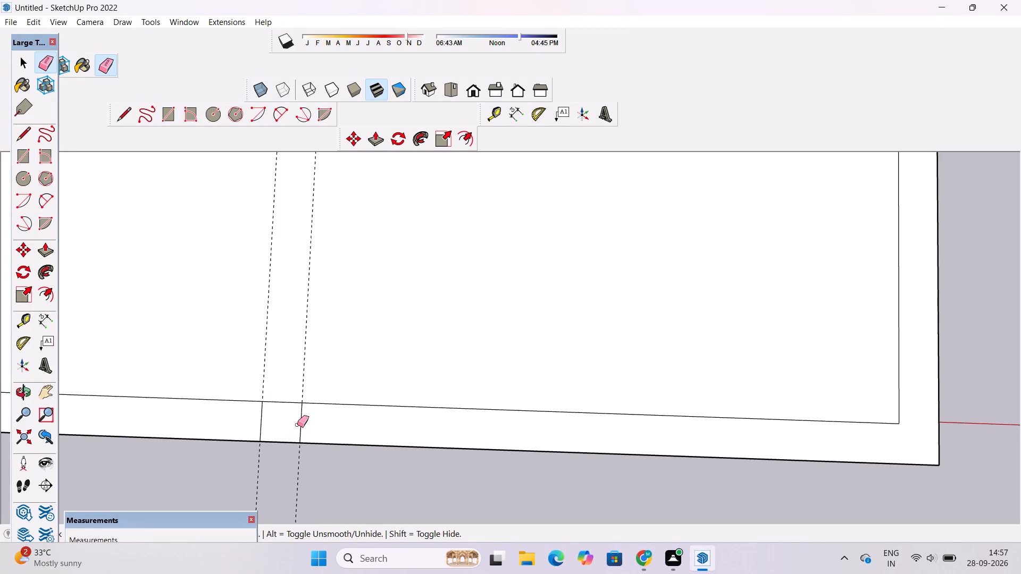
{"action": "scroll", "coordinate": [297, 424], "scroll_direction": "down", "scroll_amount": 7}
{"action": "left_click_drag", "start_coordinate": [319, 466], "coordinate": [265, 480]}
{"action": "key", "text": "space"}
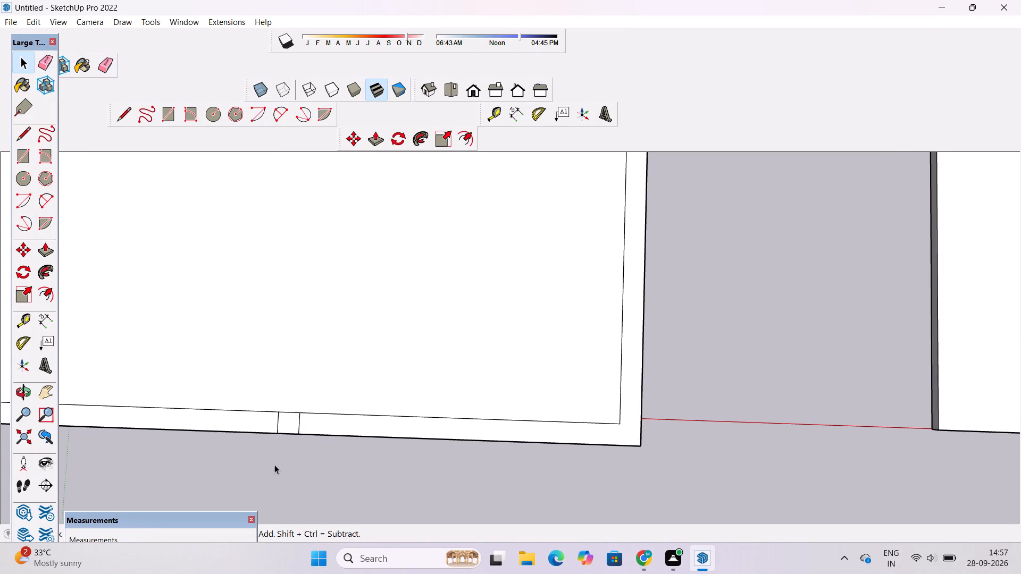
Examine the new strip and the small front border rectangle on the roof slab from several high front angles.
{"action": "key", "text": "o"}
{"action": "scroll", "coordinate": [274, 466], "scroll_direction": "down", "scroll_amount": 3}
{"action": "left_click_drag", "start_coordinate": [335, 481], "coordinate": [342, 436]}
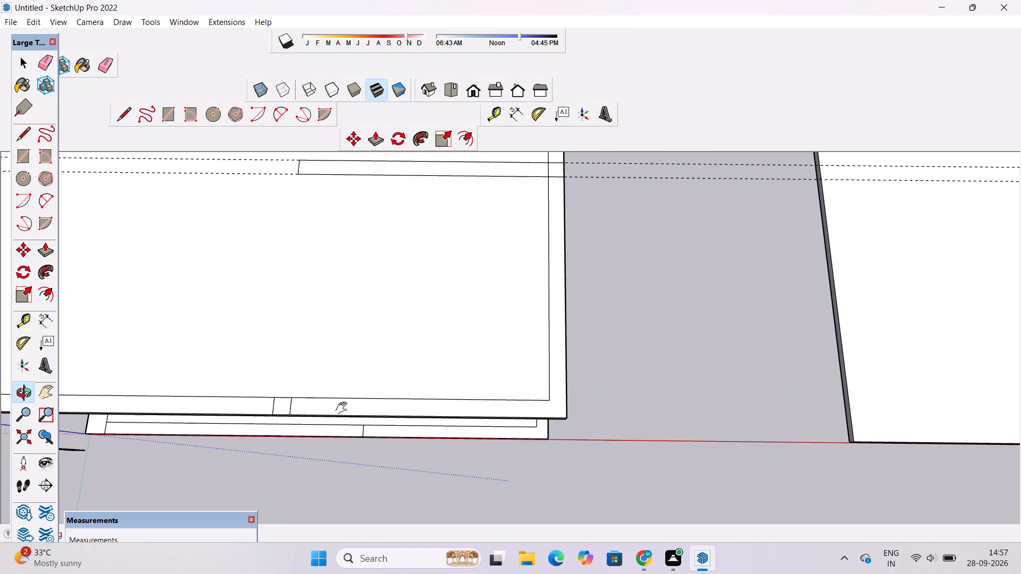
{"action": "left_click_drag", "start_coordinate": [344, 408], "coordinate": [373, 459], "text": "shift"}
{"action": "scroll", "coordinate": [373, 455], "scroll_direction": "down", "scroll_amount": 6}
{"action": "left_click_drag", "start_coordinate": [373, 457], "coordinate": [381, 399]}
{"action": "left_click_drag", "start_coordinate": [381, 398], "coordinate": [430, 364], "text": "shift"}
{"action": "left_click_drag", "start_coordinate": [434, 372], "coordinate": [436, 403], "text": "shift"}
Erase the two parallel crosswise guides running across the roof slab and beyond it.
{"action": "key", "text": "e"}
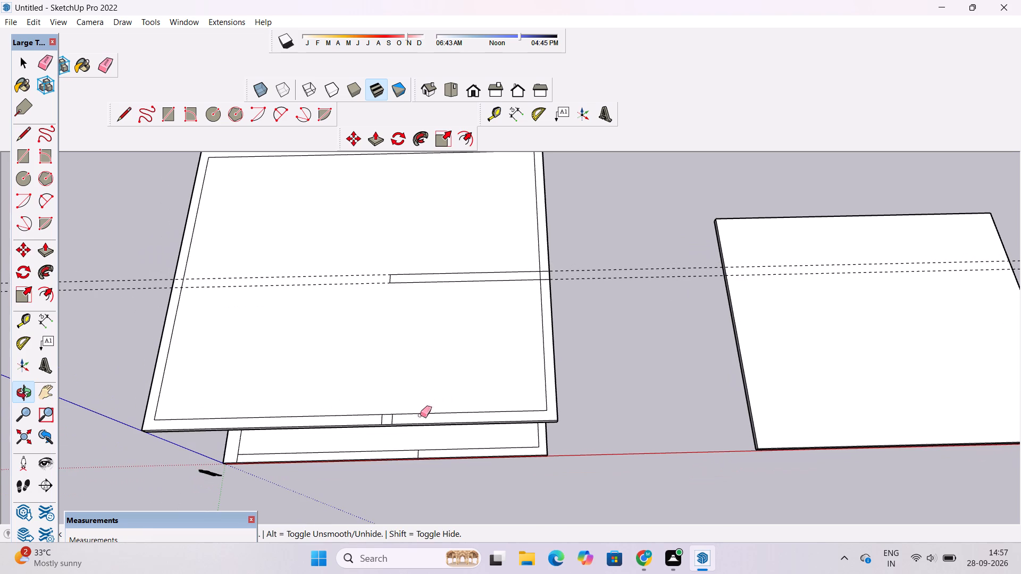
{"action": "left_click_drag", "start_coordinate": [667, 261], "coordinate": [667, 289]}
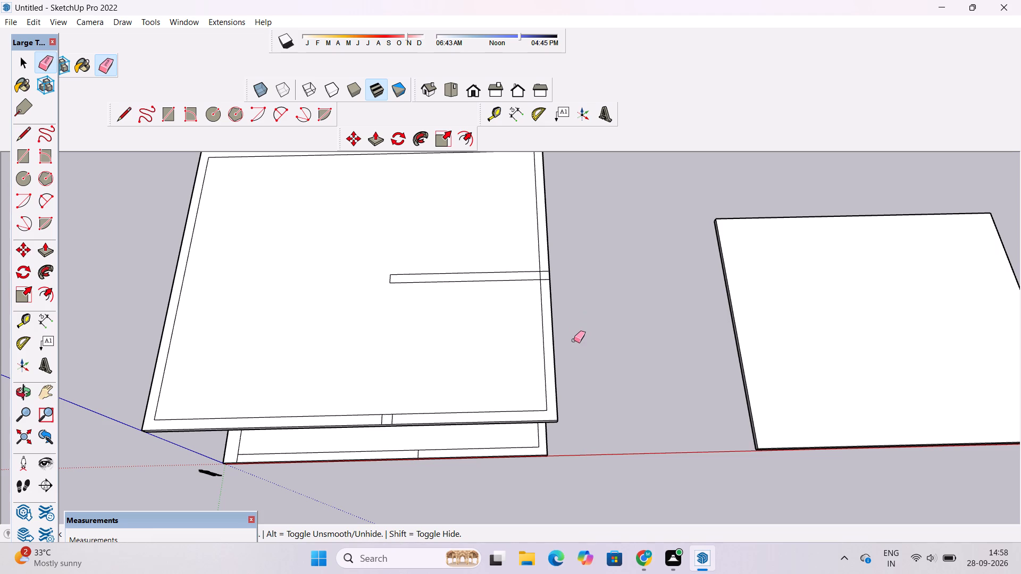
{"action": "scroll", "coordinate": [580, 342], "scroll_direction": "down", "scroll_amount": 2}
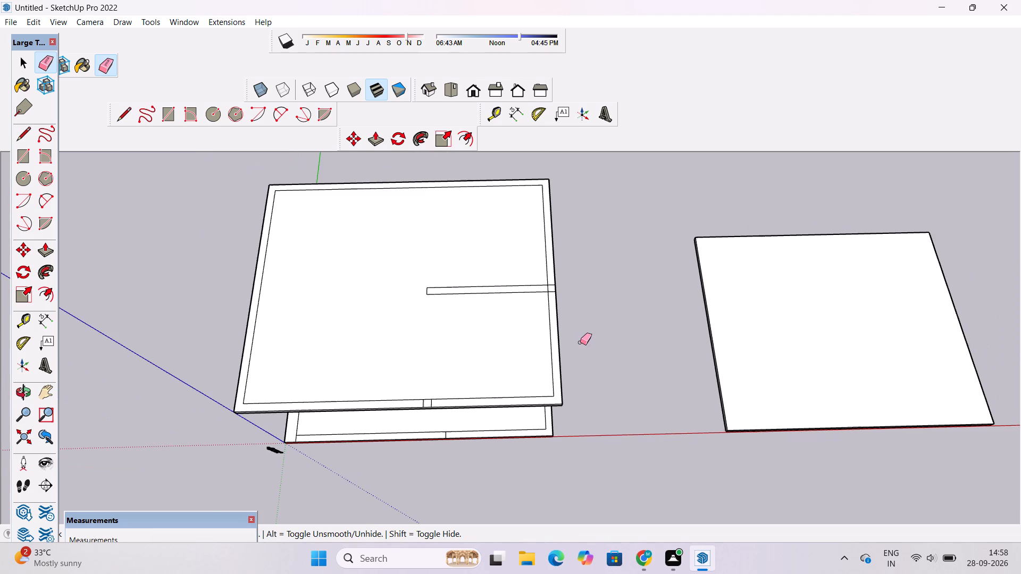
Erase the inner border segment between the strip's long edges and the strip's front edge segment across the roof slab's right border.
{"action": "key", "text": "space"}
{"action": "key", "text": "o"}
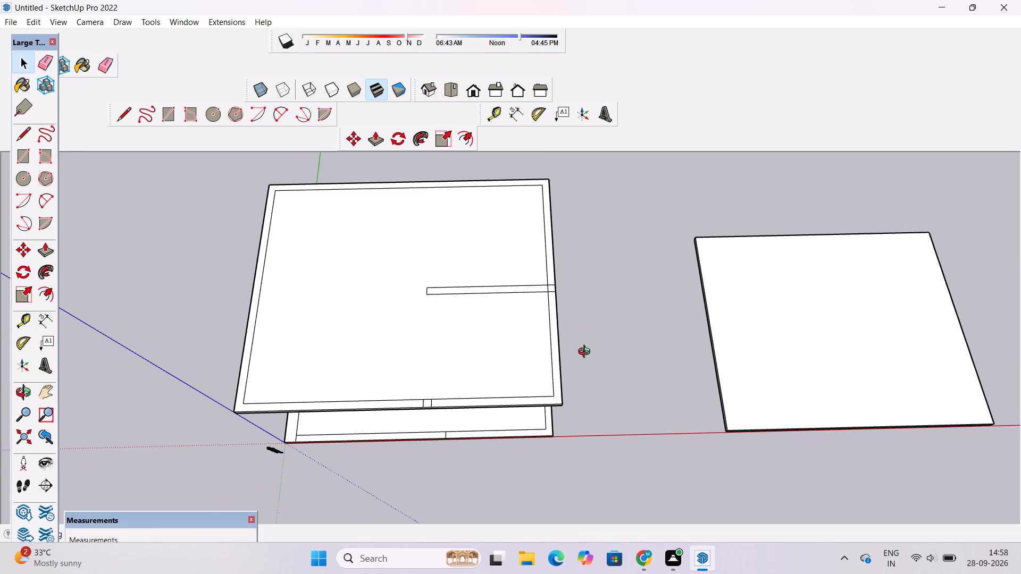
{"action": "left_click_drag", "start_coordinate": [609, 391], "coordinate": [579, 348]}
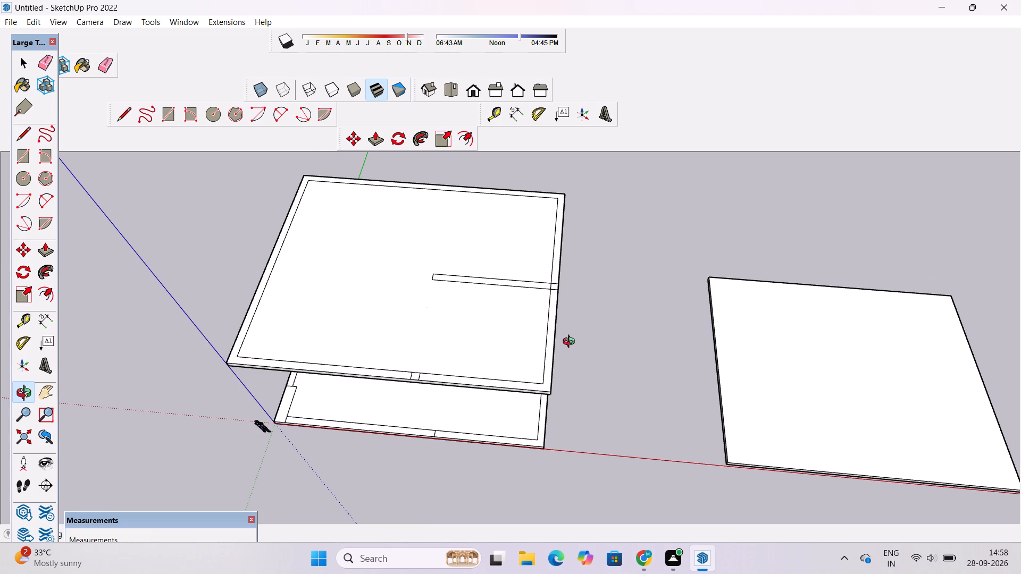
{"action": "scroll", "coordinate": [570, 344], "scroll_direction": "down", "scroll_amount": 10}
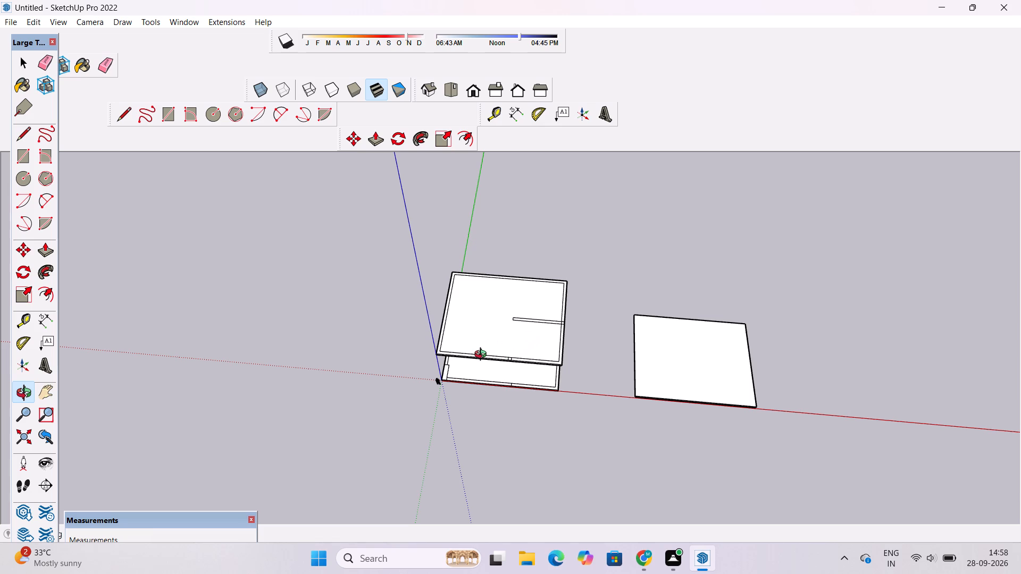
{"action": "scroll", "coordinate": [483, 356], "scroll_direction": "down", "scroll_amount": 5}
{"action": "scroll", "coordinate": [483, 356], "scroll_direction": "up", "scroll_amount": 10}
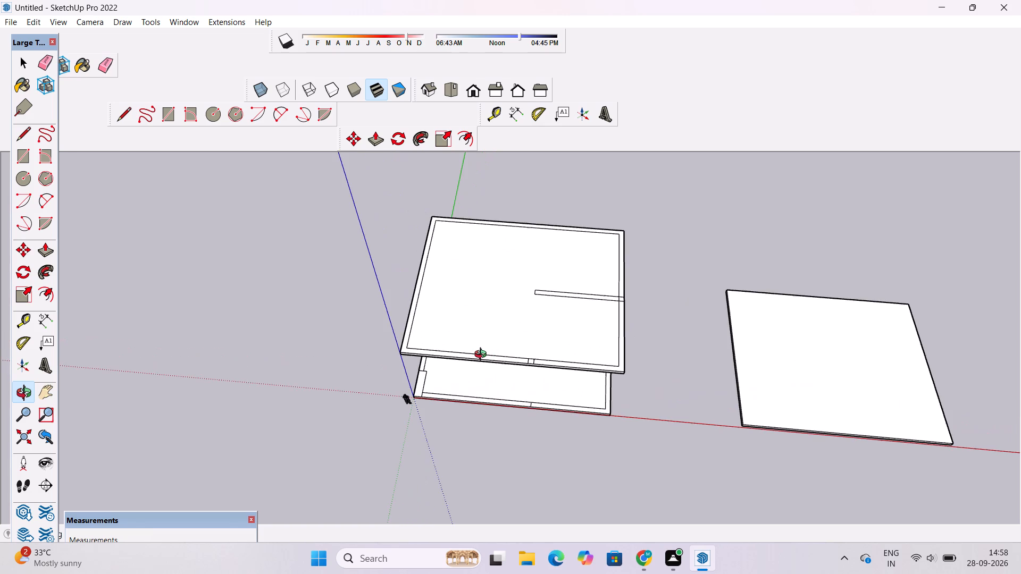
{"action": "scroll", "coordinate": [484, 354], "scroll_direction": "up", "scroll_amount": 5}
{"action": "scroll", "coordinate": [520, 330], "scroll_direction": "down", "scroll_amount": 2}
{"action": "scroll", "coordinate": [705, 276], "scroll_direction": "up", "scroll_amount": 9}
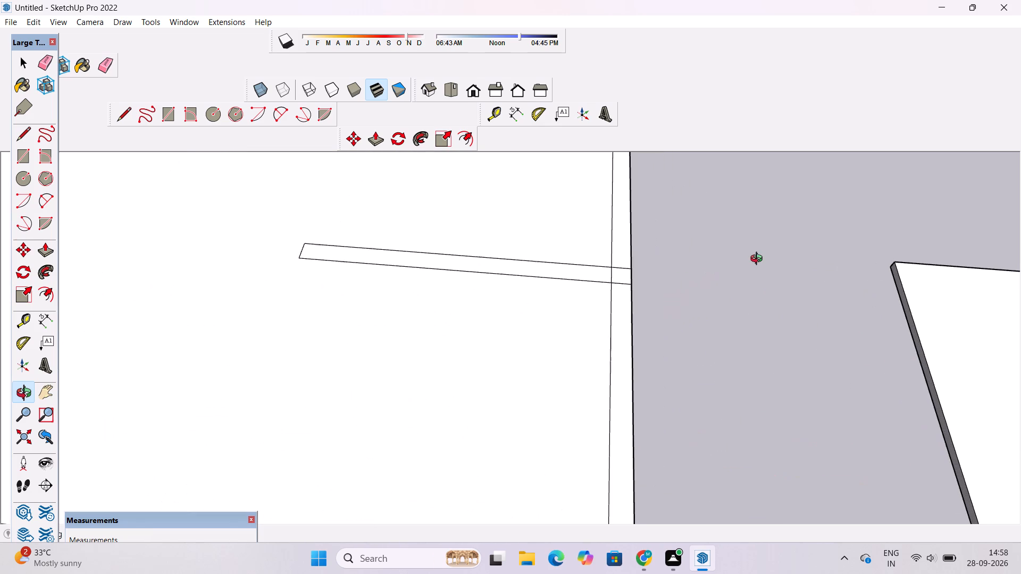
{"action": "left_click_drag", "start_coordinate": [623, 308], "coordinate": [568, 321], "text": "shift"}
{"action": "scroll", "coordinate": [560, 324], "scroll_direction": "up", "scroll_amount": 3}
{"action": "left_click_drag", "start_coordinate": [560, 325], "coordinate": [584, 317]}
{"action": "left_click_drag", "start_coordinate": [579, 324], "coordinate": [572, 289], "text": "shift"}
{"action": "scroll", "coordinate": [571, 289], "scroll_direction": "down", "scroll_amount": 4}
{"action": "left_click_drag", "start_coordinate": [571, 291], "coordinate": [570, 314]}
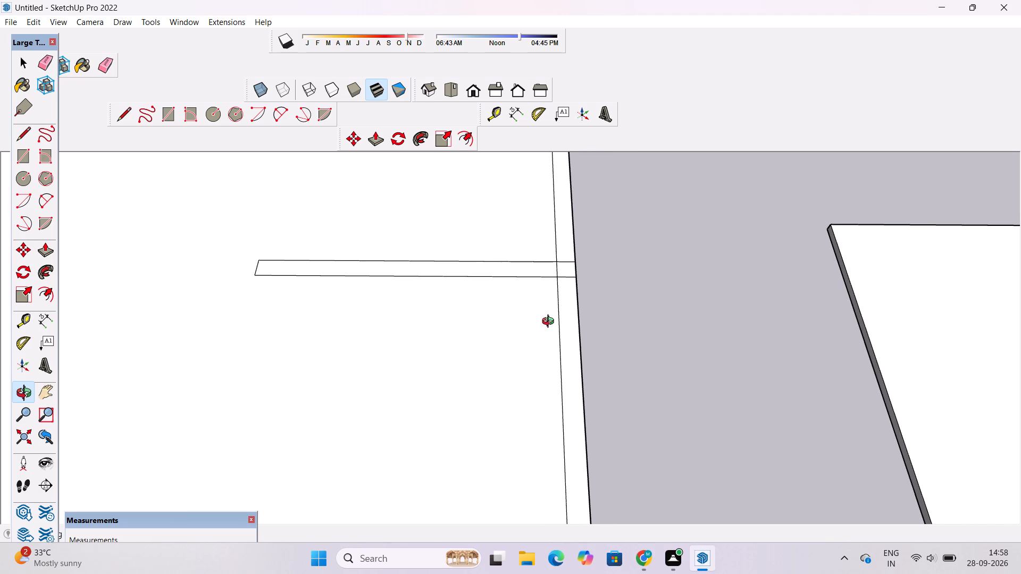
{"action": "left_click_drag", "start_coordinate": [549, 318], "coordinate": [538, 261], "text": "shift"}
{"action": "scroll", "coordinate": [531, 271], "scroll_direction": "down", "scroll_amount": 4}
{"action": "key", "text": "e"}
{"action": "scroll", "coordinate": [528, 242], "scroll_direction": "up", "scroll_amount": 3}
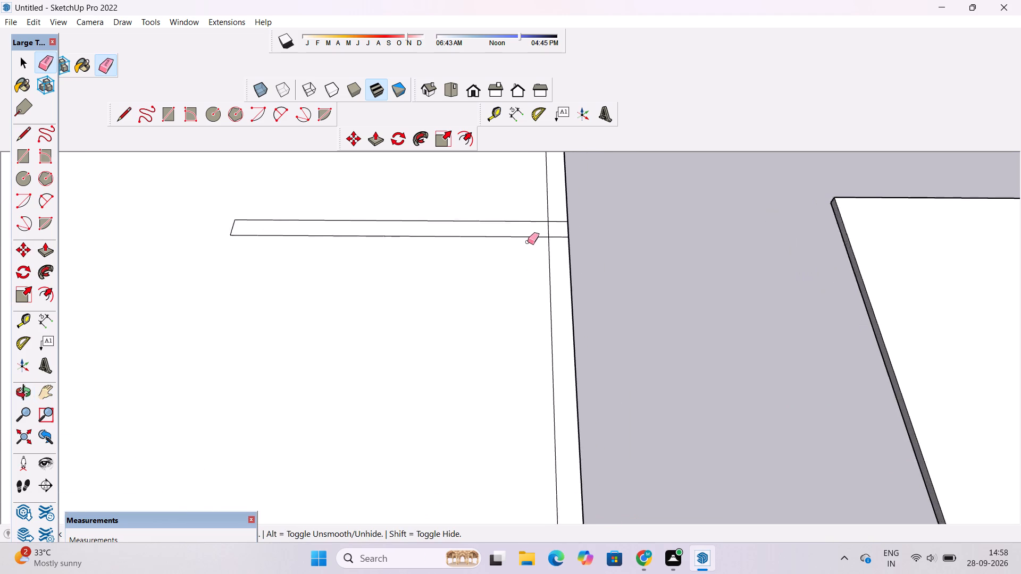
{"action": "scroll", "coordinate": [528, 242], "scroll_direction": "up", "scroll_amount": 7}
{"action": "left_click", "coordinate": [553, 216]}
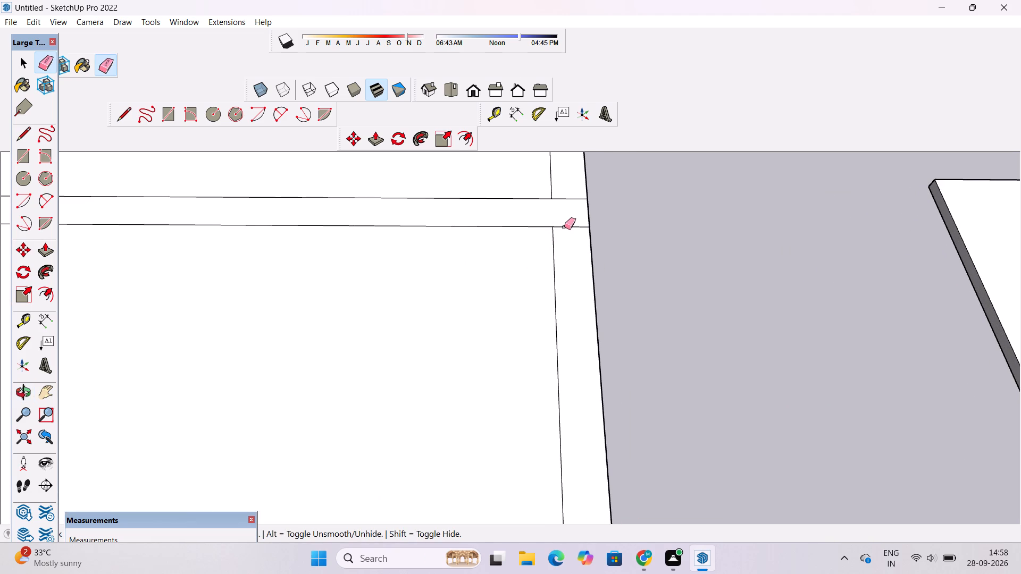
{"action": "left_click_drag", "start_coordinate": [572, 222], "coordinate": [573, 228]}
{"action": "scroll", "coordinate": [574, 229], "scroll_direction": "down", "scroll_amount": 16}
{"action": "scroll", "coordinate": [574, 305], "scroll_direction": "up", "scroll_amount": 2}
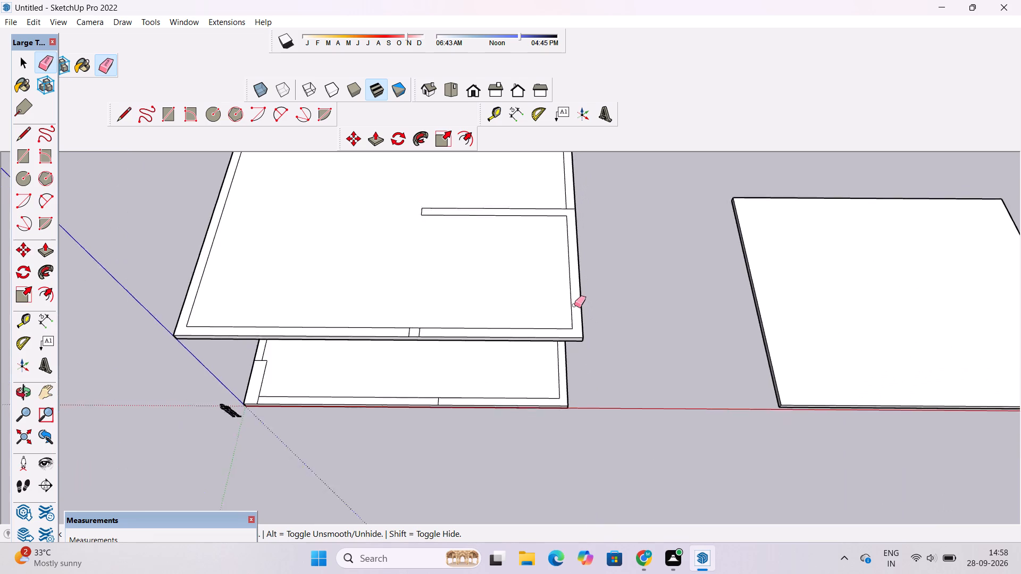
{"action": "scroll", "coordinate": [574, 305], "scroll_direction": "up", "scroll_amount": 4}
{"action": "scroll", "coordinate": [555, 300], "scroll_direction": "down", "scroll_amount": 3}
{"action": "scroll", "coordinate": [554, 299], "scroll_direction": "up", "scroll_amount": 1}
{"action": "key", "text": "space"}
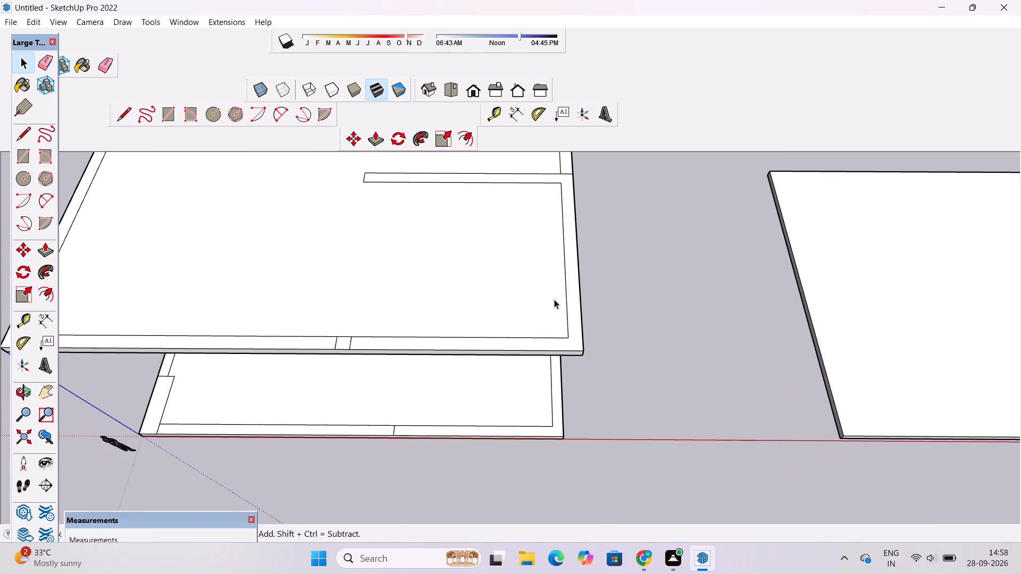
Examine the roof slab's joined strip and front border rectangle in relation to the base below, from high front angles.
{"action": "type", "text": "o"}
{"action": "scroll", "coordinate": [554, 299], "scroll_direction": "down", "scroll_amount": 5}
{"action": "left_click_drag", "start_coordinate": [543, 340], "coordinate": [537, 294]}
{"action": "left_click_drag", "start_coordinate": [524, 297], "coordinate": [528, 301]}
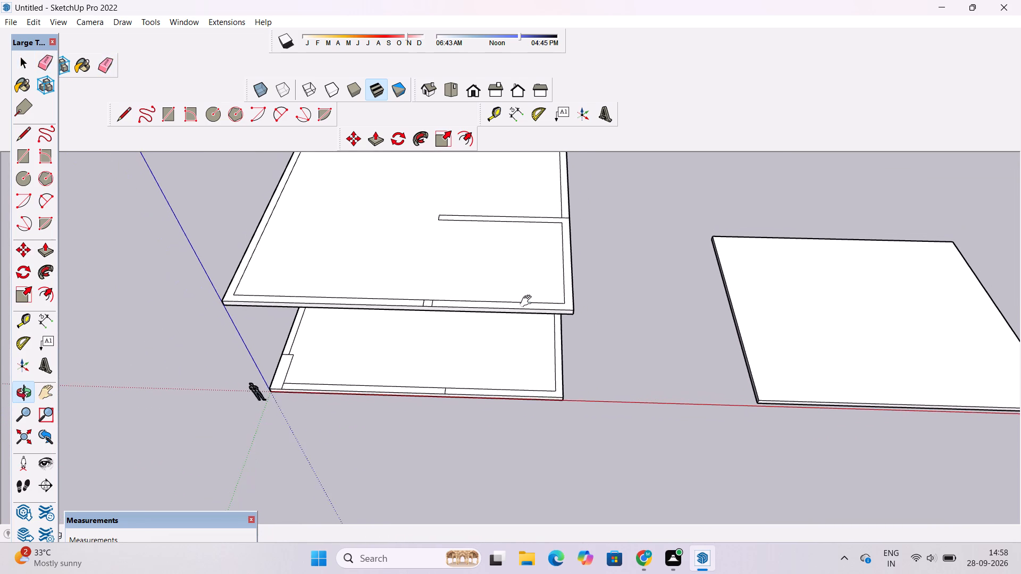
{"action": "left_click_drag", "start_coordinate": [528, 301], "coordinate": [529, 301]}
{"action": "scroll", "coordinate": [529, 301], "scroll_direction": "down", "scroll_amount": 2}
{"action": "left_click_drag", "start_coordinate": [529, 301], "coordinate": [532, 308]}
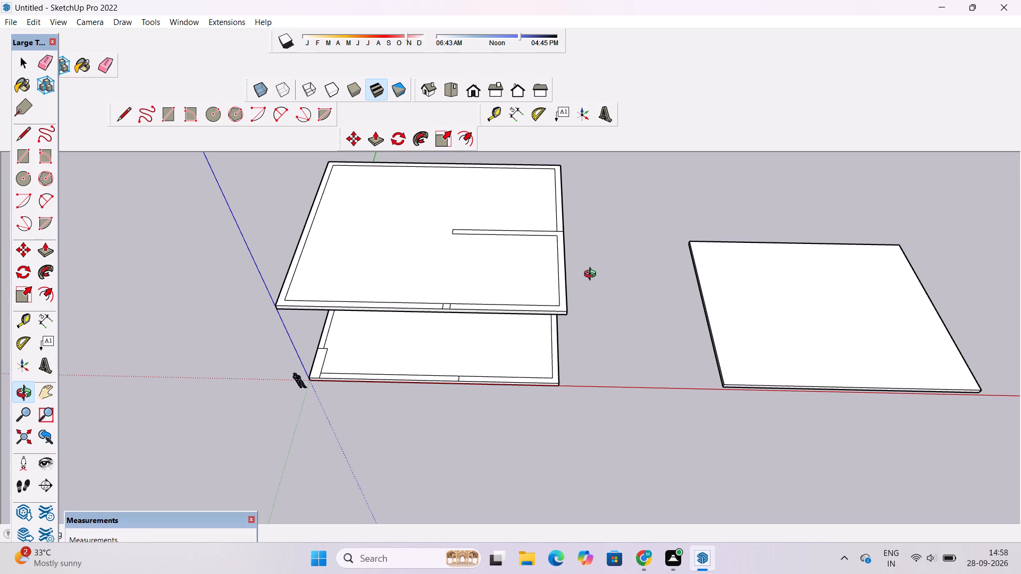
{"action": "scroll", "coordinate": [595, 267], "scroll_direction": "down", "scroll_amount": 4}
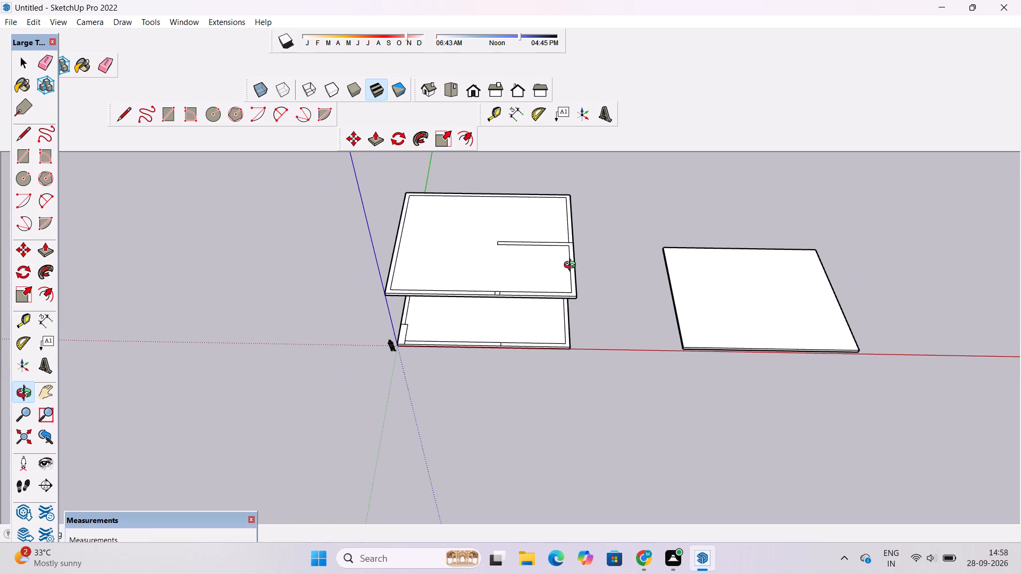
{"action": "scroll", "coordinate": [552, 330], "scroll_direction": "up", "scroll_amount": 2}
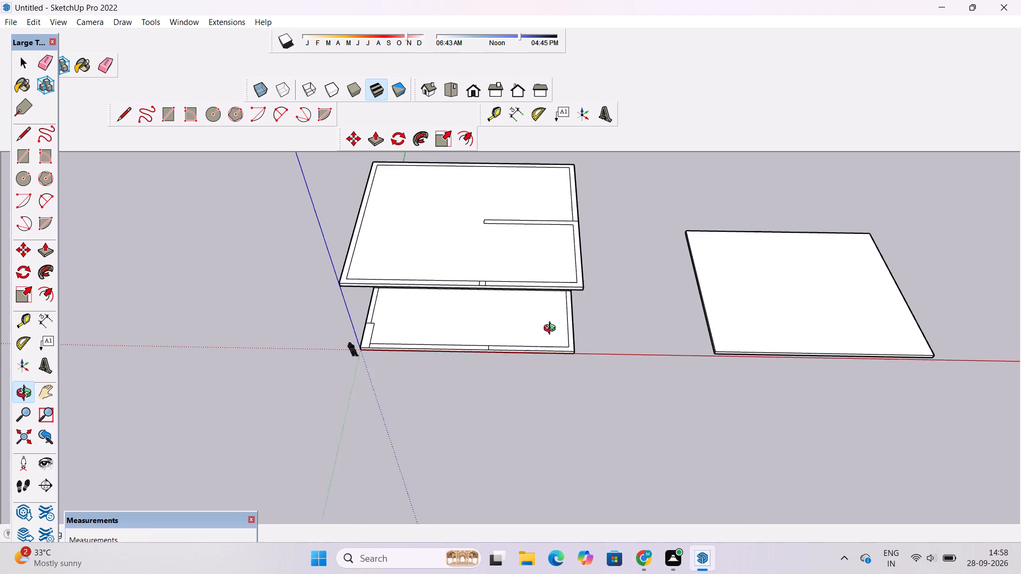
{"action": "scroll", "coordinate": [552, 330], "scroll_direction": "up", "scroll_amount": 2}
{"action": "left_click_drag", "start_coordinate": [524, 322], "coordinate": [598, 362], "text": "shift"}
{"action": "scroll", "coordinate": [571, 360], "scroll_direction": "down", "scroll_amount": 1}
{"action": "left_click_drag", "start_coordinate": [566, 358], "coordinate": [588, 360], "text": "shift"}
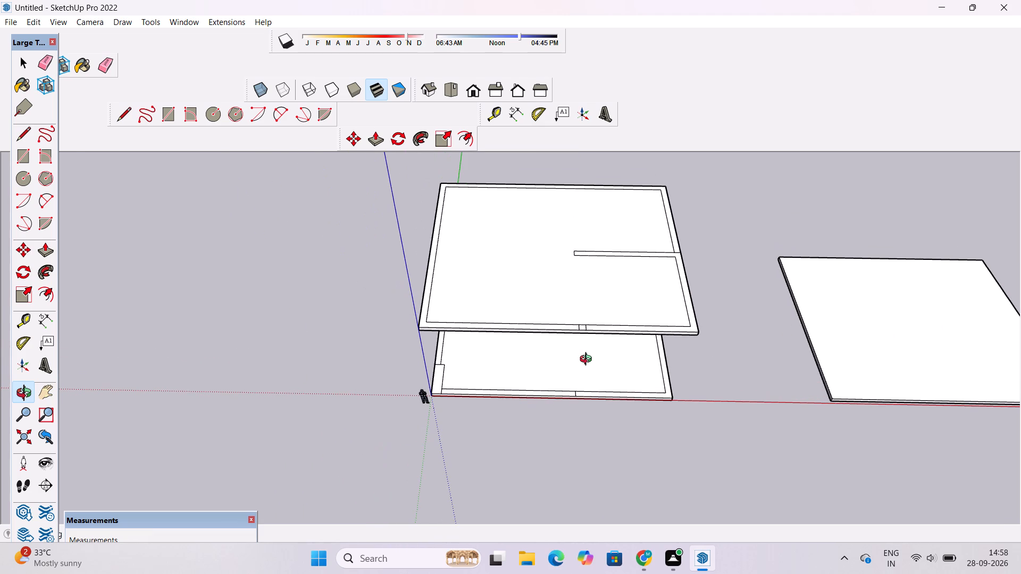
{"action": "scroll", "coordinate": [585, 349], "scroll_direction": "up", "scroll_amount": 4}
{"action": "scroll", "coordinate": [585, 349], "scroll_direction": "down", "scroll_amount": 4}
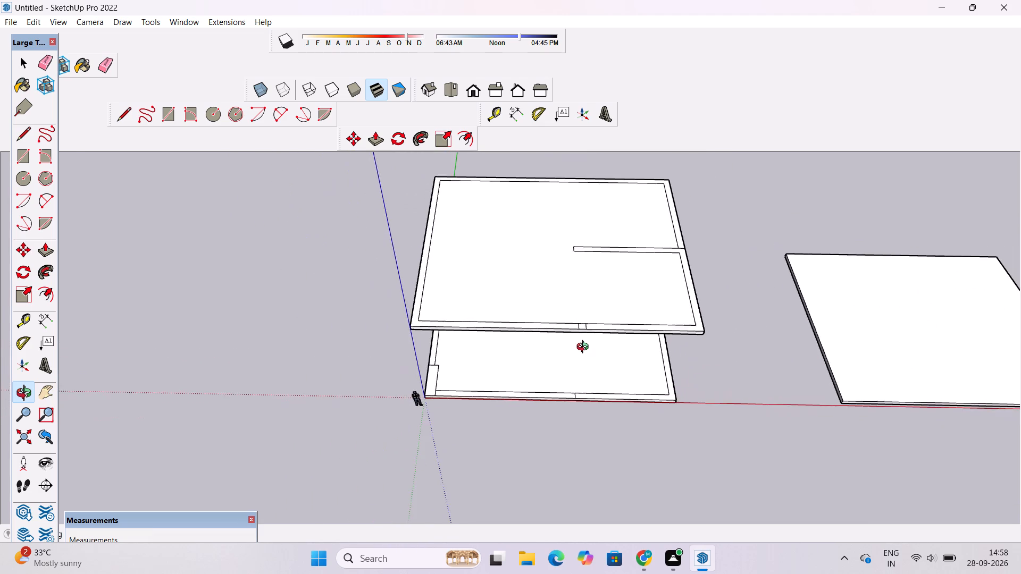
{"action": "scroll", "coordinate": [585, 348], "scroll_direction": "up", "scroll_amount": 7}
{"action": "scroll", "coordinate": [583, 346], "scroll_direction": "down", "scroll_amount": 5}
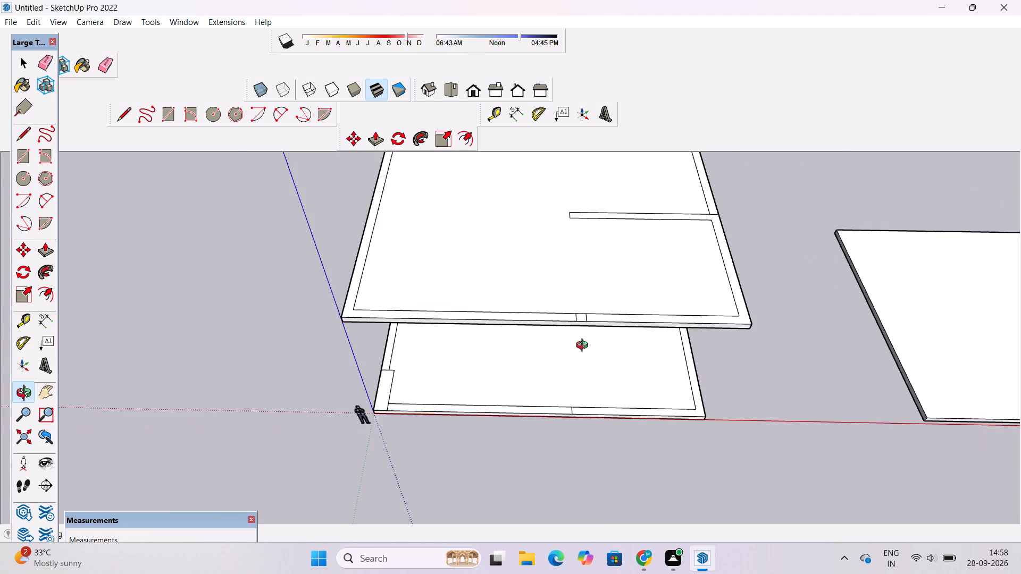
{"action": "scroll", "coordinate": [584, 347], "scroll_direction": "up", "scroll_amount": 6}
{"action": "left_click_drag", "start_coordinate": [587, 339], "coordinate": [565, 395], "text": "shift"}
{"action": "scroll", "coordinate": [556, 382], "scroll_direction": "down", "scroll_amount": 5}
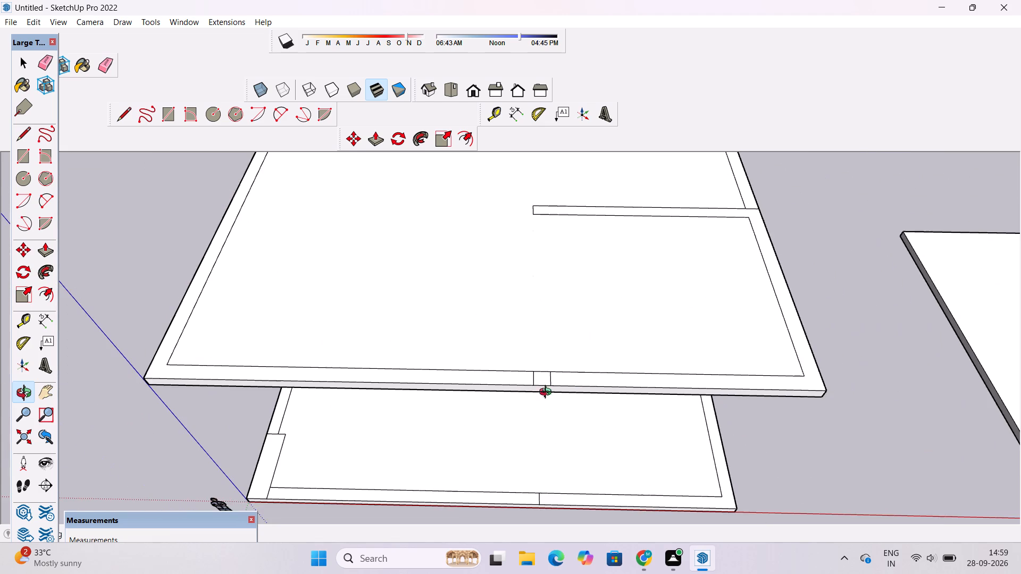
{"action": "left_click_drag", "start_coordinate": [546, 395], "coordinate": [551, 385]}
{"action": "left_click", "coordinate": [552, 375], "text": "shift"}
{"action": "scroll", "coordinate": [554, 371], "scroll_direction": "down", "scroll_amount": 2, "text": "shift"}
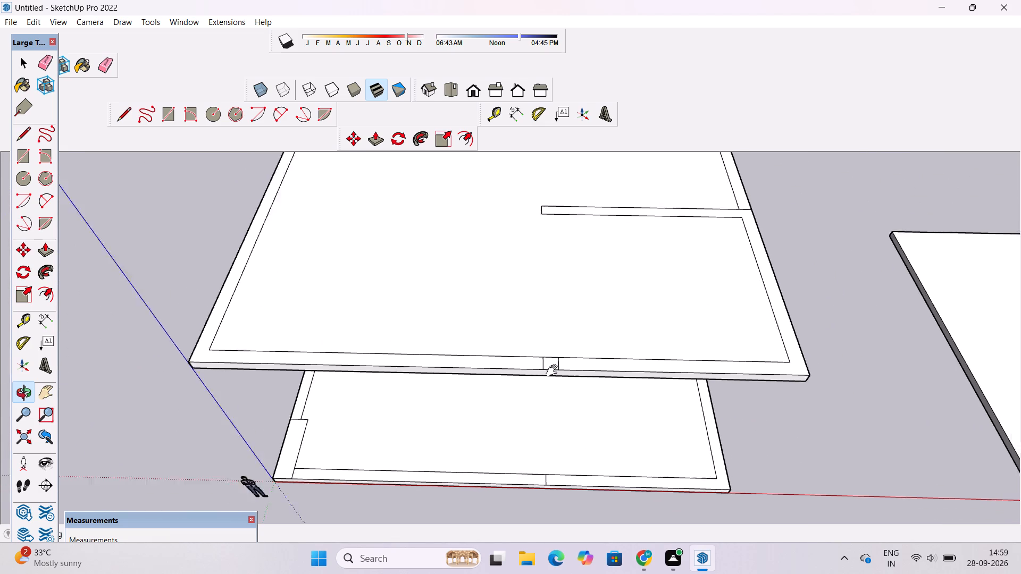
{"action": "scroll", "coordinate": [554, 371], "scroll_direction": "down", "scroll_amount": 2, "text": "shift"}
{"action": "left_click_drag", "start_coordinate": [579, 350], "coordinate": [612, 384], "text": "shift"}
{"action": "scroll", "coordinate": [609, 382], "scroll_direction": "down", "scroll_amount": 1}
{"action": "left_click_drag", "start_coordinate": [630, 367], "coordinate": [633, 351]}
{"action": "left_click", "coordinate": [634, 350], "text": "shift"}
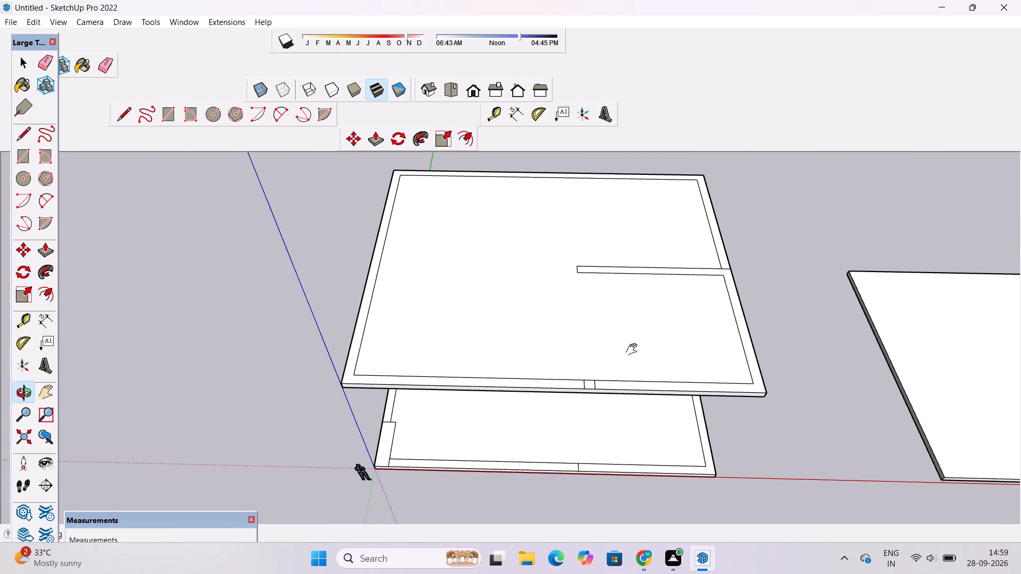
{"action": "left_click_drag", "start_coordinate": [623, 342], "coordinate": [621, 369]}
{"action": "scroll", "coordinate": [621, 370], "scroll_direction": "up", "scroll_amount": 2}
{"action": "left_click", "coordinate": [621, 370], "text": "shift"}
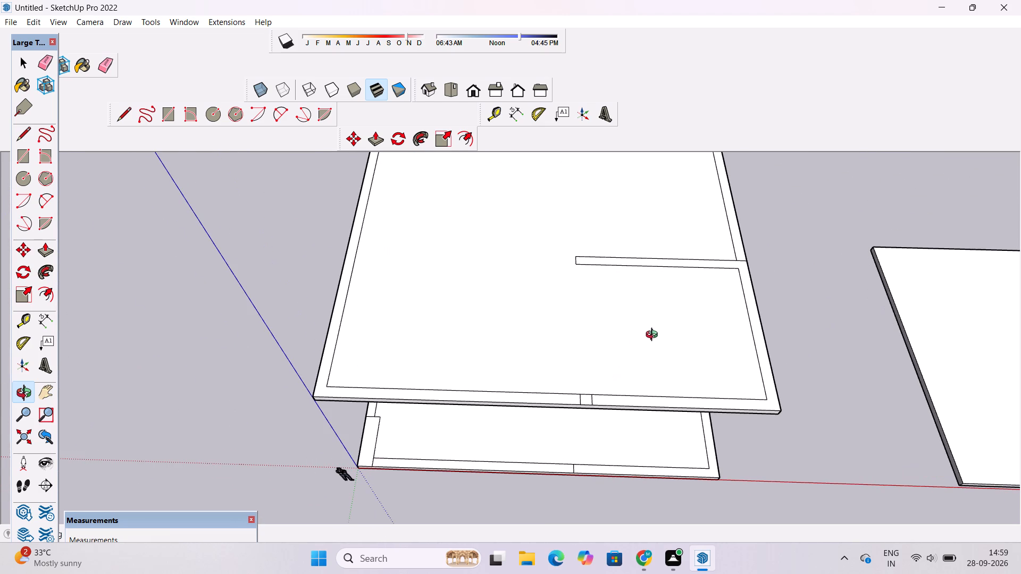
{"action": "left_click_drag", "start_coordinate": [659, 364], "coordinate": [660, 330]}
{"action": "scroll", "coordinate": [658, 325], "scroll_direction": "down", "scroll_amount": 4}
{"action": "left_click_drag", "start_coordinate": [640, 332], "coordinate": [623, 349], "text": "shift"}
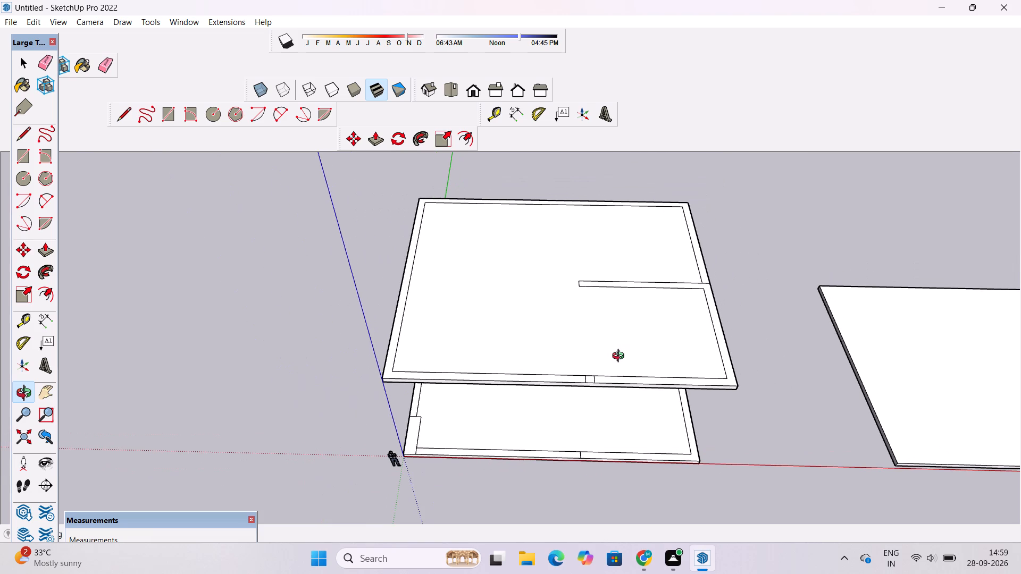
{"action": "scroll", "coordinate": [618, 359], "scroll_direction": "up", "scroll_amount": 1}
{"action": "left_click_drag", "start_coordinate": [608, 359], "coordinate": [566, 366], "text": "shift"}
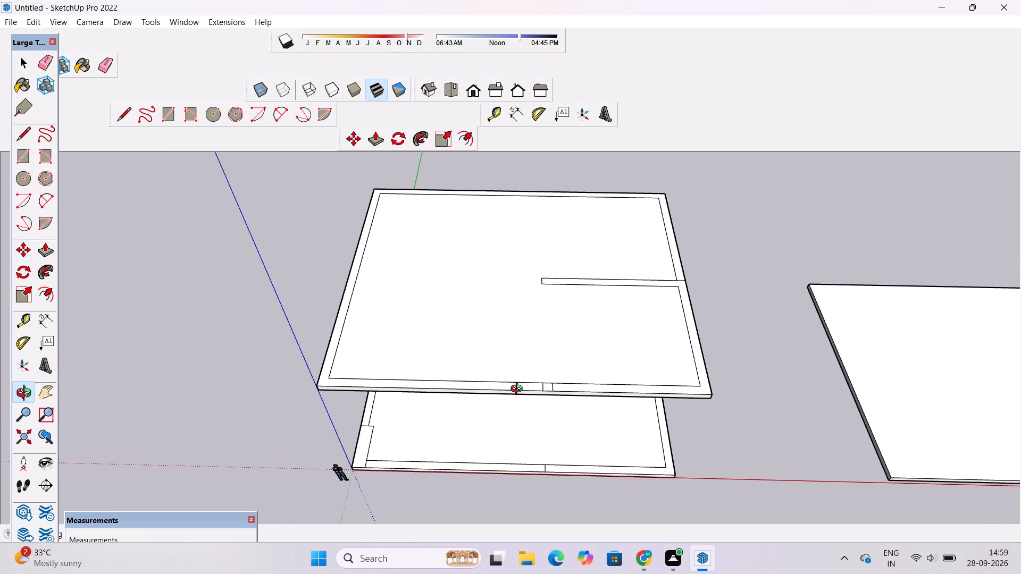
{"action": "scroll", "coordinate": [519, 389], "scroll_direction": "down", "scroll_amount": 3}
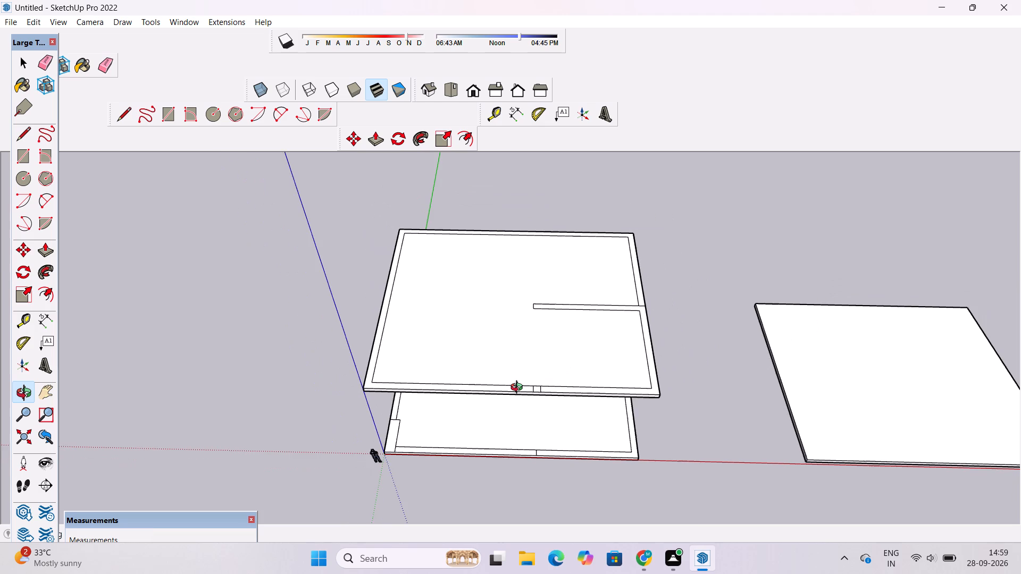
{"action": "scroll", "coordinate": [519, 389], "scroll_direction": "down", "scroll_amount": 4}
{"action": "scroll", "coordinate": [519, 389], "scroll_direction": "up", "scroll_amount": 4}
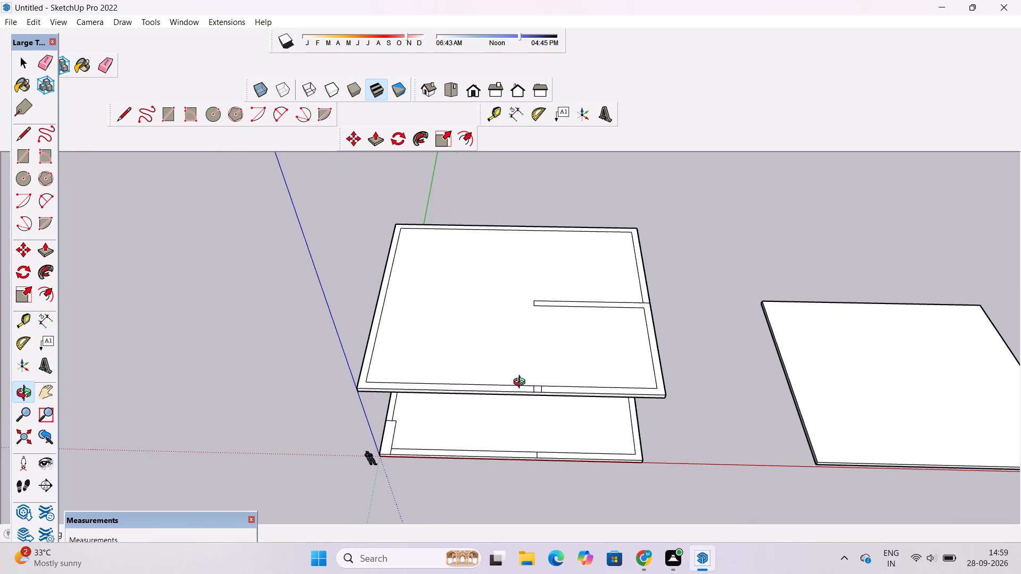
{"action": "scroll", "coordinate": [522, 383], "scroll_direction": "down", "scroll_amount": 4}
{"action": "scroll", "coordinate": [513, 385], "scroll_direction": "up", "scroll_amount": 3}
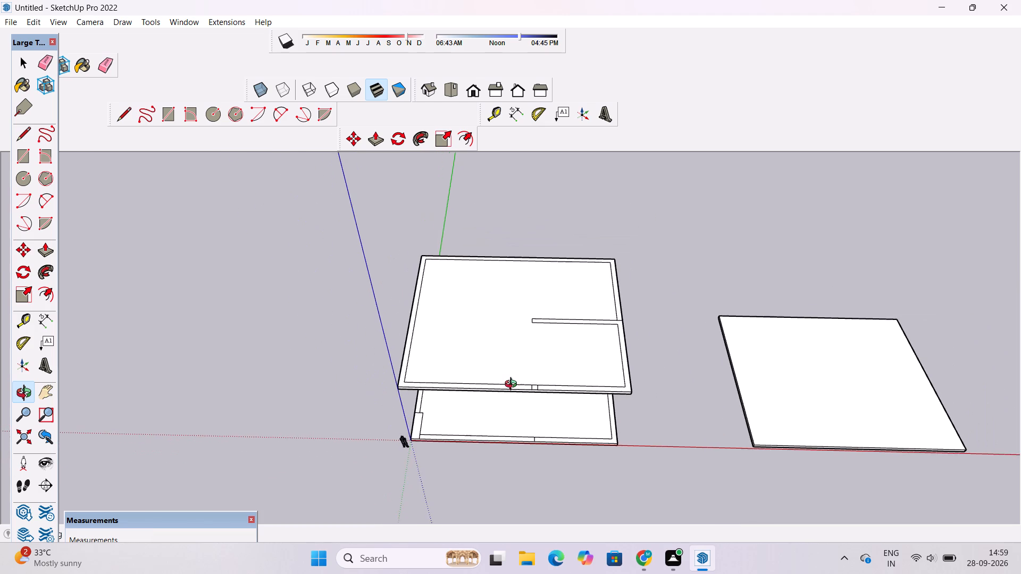
{"action": "scroll", "coordinate": [513, 385], "scroll_direction": "up", "scroll_amount": 1}
{"action": "scroll", "coordinate": [513, 390], "scroll_direction": "down", "scroll_amount": 3}
{"action": "left_click_drag", "start_coordinate": [530, 372], "coordinate": [480, 372], "text": "shift"}
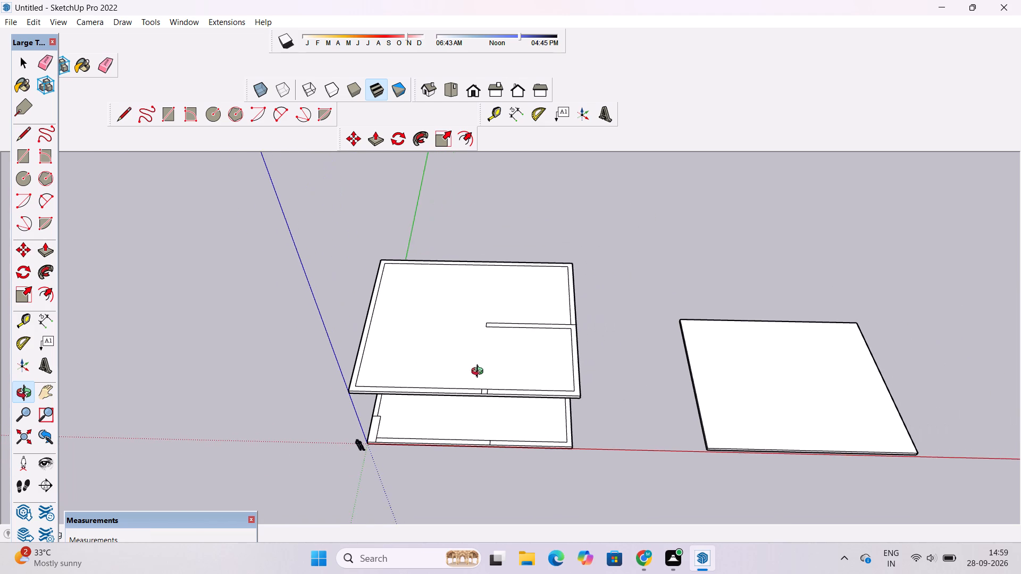
{"action": "left_click_drag", "start_coordinate": [480, 386], "coordinate": [482, 403]}
{"action": "left_click_drag", "start_coordinate": [492, 450], "coordinate": [520, 407]}
{"action": "scroll", "coordinate": [519, 400], "scroll_direction": "up", "scroll_amount": 2, "text": "shift"}
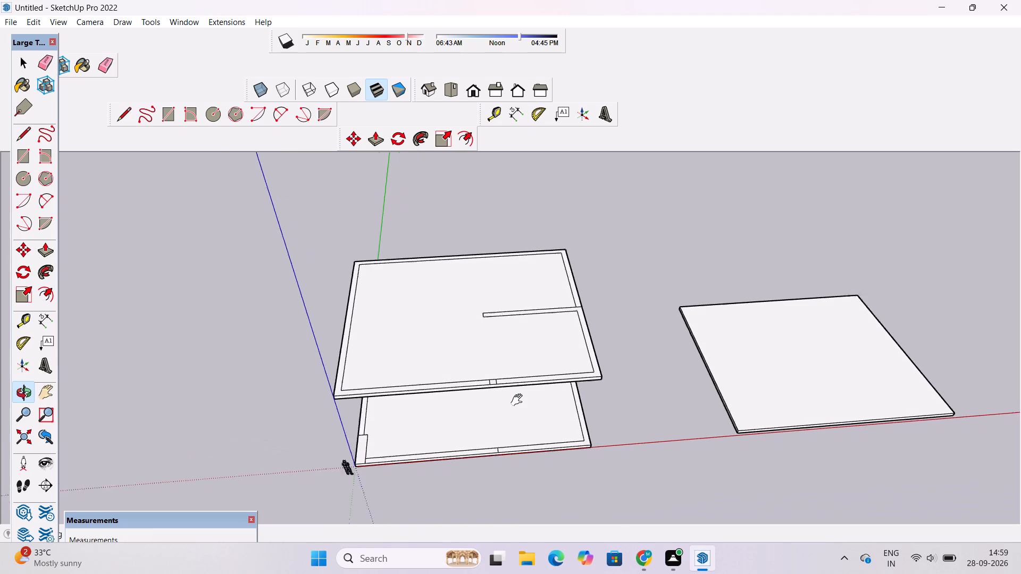
{"action": "left_click_drag", "start_coordinate": [509, 407], "coordinate": [510, 400], "text": "shift"}
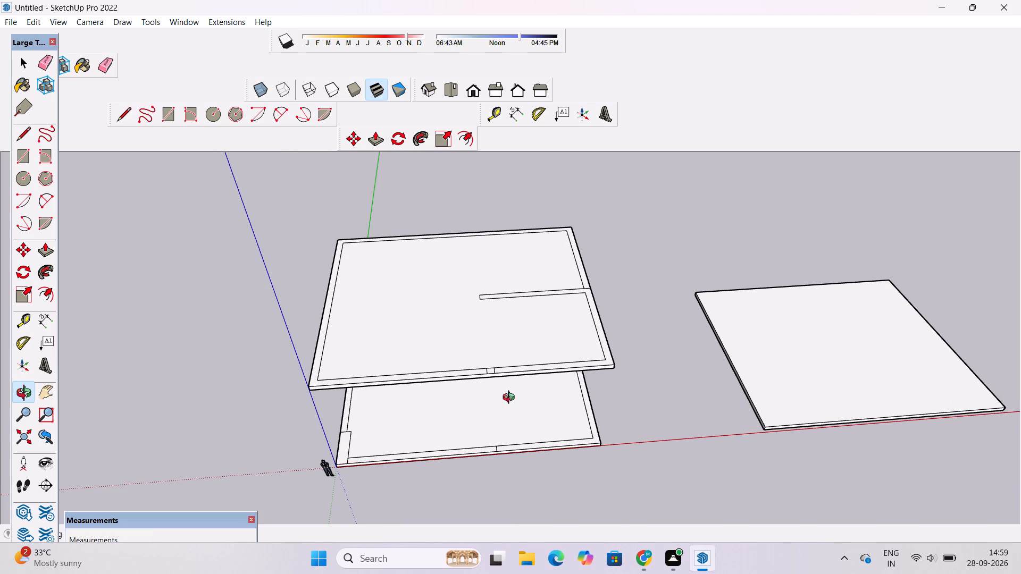
Examine the space beneath the roof slab and the base's front right corner from lower front angles.
{"action": "scroll", "coordinate": [541, 372], "scroll_direction": "down", "scroll_amount": 4}
{"action": "left_click_drag", "start_coordinate": [541, 372], "coordinate": [525, 413]}
{"action": "left_click_drag", "start_coordinate": [524, 415], "coordinate": [493, 318]}
{"action": "left_click_drag", "start_coordinate": [486, 390], "coordinate": [510, 343]}
{"action": "left_click_drag", "start_coordinate": [522, 362], "coordinate": [556, 436]}
{"action": "scroll", "coordinate": [564, 397], "scroll_direction": "up", "scroll_amount": 4}
{"action": "left_click_drag", "start_coordinate": [554, 394], "coordinate": [525, 389]}
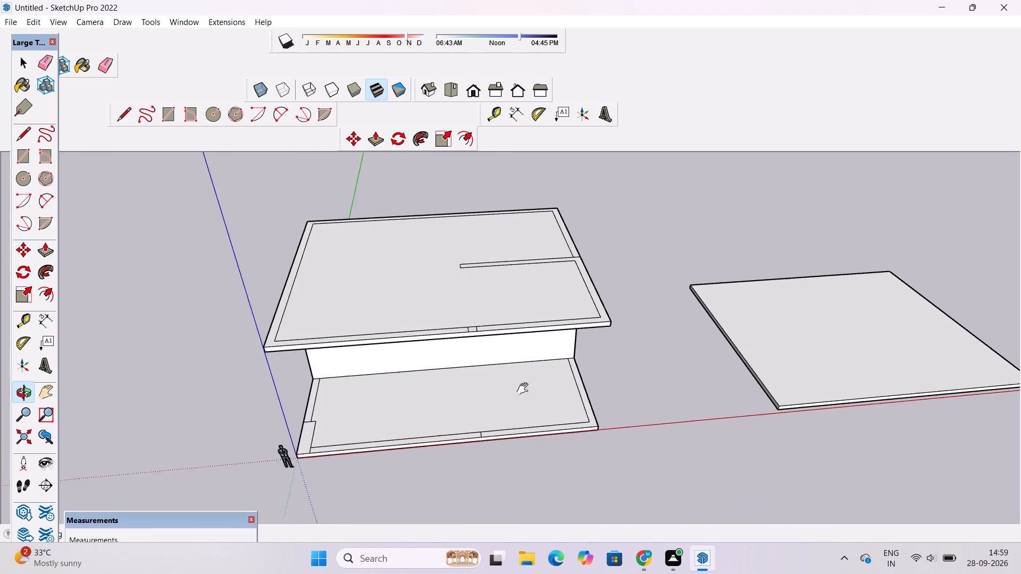
{"action": "left_click_drag", "start_coordinate": [525, 389], "coordinate": [516, 387]}
{"action": "left_click_drag", "start_coordinate": [524, 406], "coordinate": [511, 387]}
{"action": "left_click_drag", "start_coordinate": [548, 437], "coordinate": [470, 407], "text": "shift"}
{"action": "scroll", "coordinate": [455, 399], "scroll_direction": "up", "scroll_amount": 3}
{"action": "left_click", "coordinate": [512, 395]}
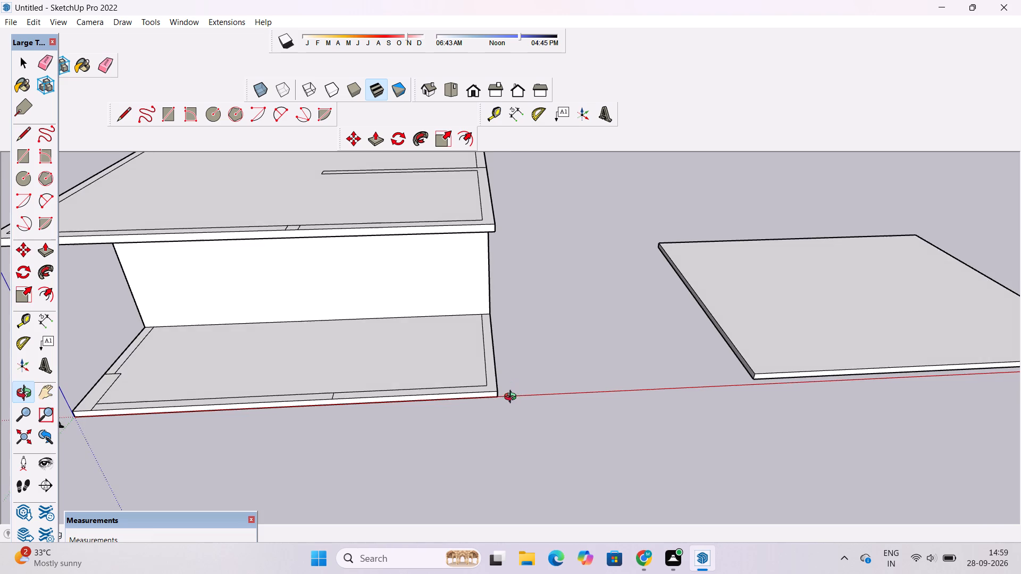
{"action": "scroll", "coordinate": [488, 401], "scroll_direction": "up", "scroll_amount": 7}
{"action": "left_click_drag", "start_coordinate": [487, 399], "coordinate": [488, 415]}
{"action": "left_click_drag", "start_coordinate": [515, 407], "coordinate": [546, 414], "text": "shift"}
{"action": "left_click_drag", "start_coordinate": [507, 419], "coordinate": [497, 424]}
{"action": "scroll", "coordinate": [493, 421], "scroll_direction": "down", "scroll_amount": 4}
{"action": "left_click_drag", "start_coordinate": [491, 419], "coordinate": [625, 410], "text": "shift"}
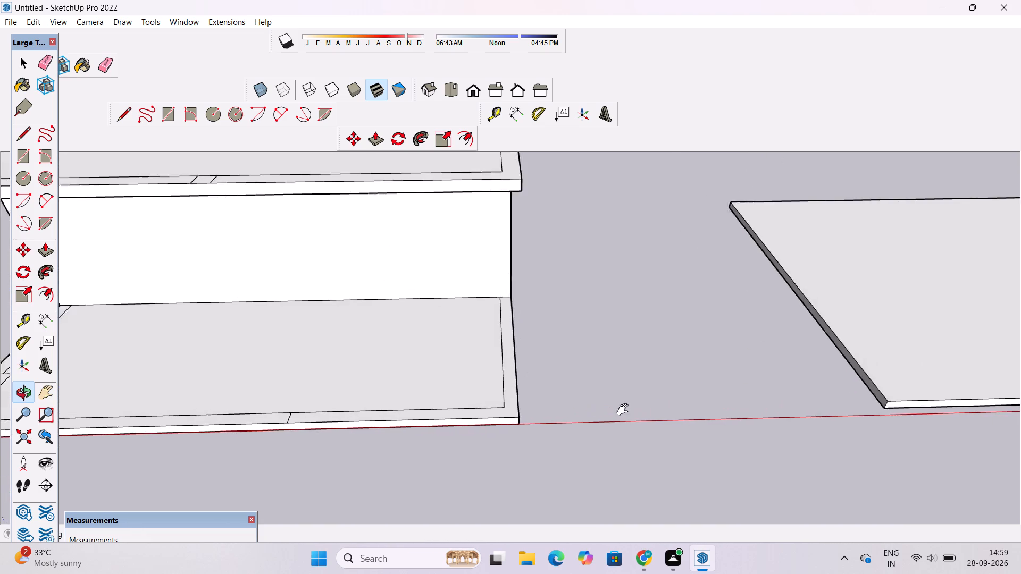
Push/Pull the L-shaped border strip at the base's front right corner up 25' to meet the roof slab's underside.
{"action": "left_click_drag", "start_coordinate": [625, 410], "coordinate": [626, 410], "text": "shift"}
{"action": "key", "text": "space"}
{"action": "scroll", "coordinate": [591, 406], "scroll_direction": "up", "scroll_amount": 3}
{"action": "left_click", "coordinate": [591, 406]}
{"action": "key", "text": "p"}
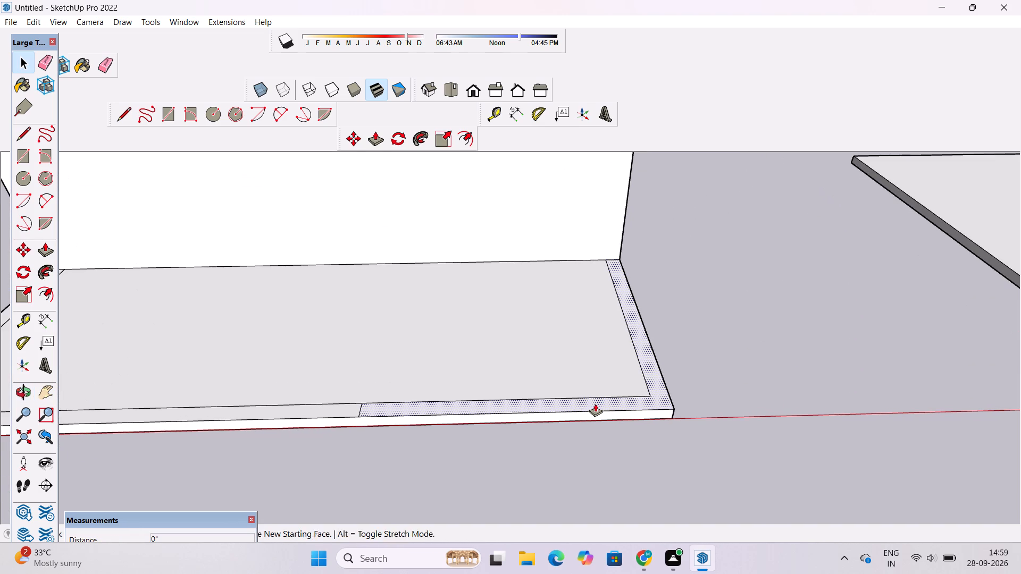
{"action": "left_click", "coordinate": [595, 403]}
{"action": "scroll", "coordinate": [598, 389], "scroll_direction": "down", "scroll_amount": 9}
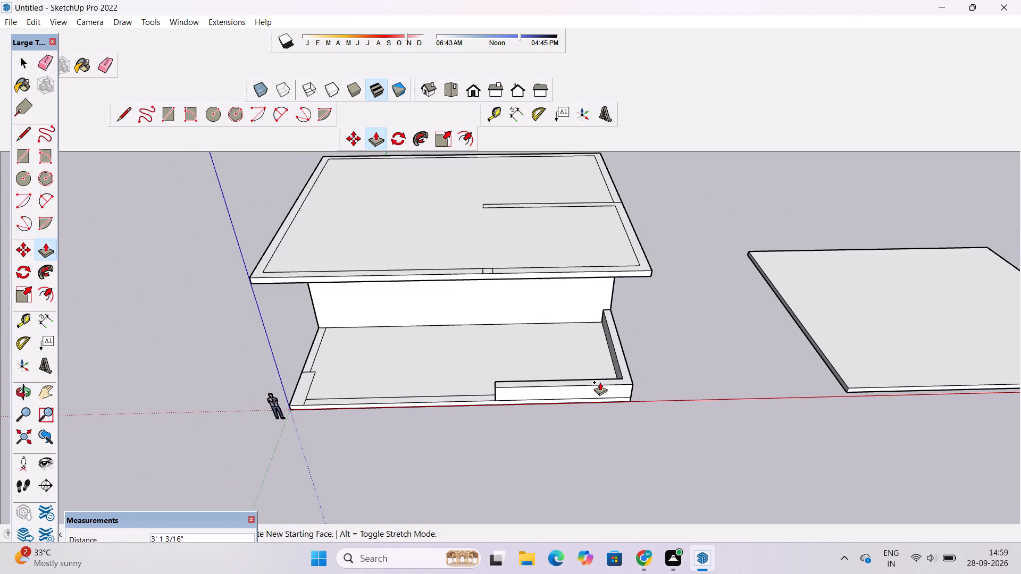
{"action": "scroll", "coordinate": [600, 382], "scroll_direction": "down", "scroll_amount": 3}
{"action": "scroll", "coordinate": [600, 382], "scroll_direction": "up", "scroll_amount": 6}
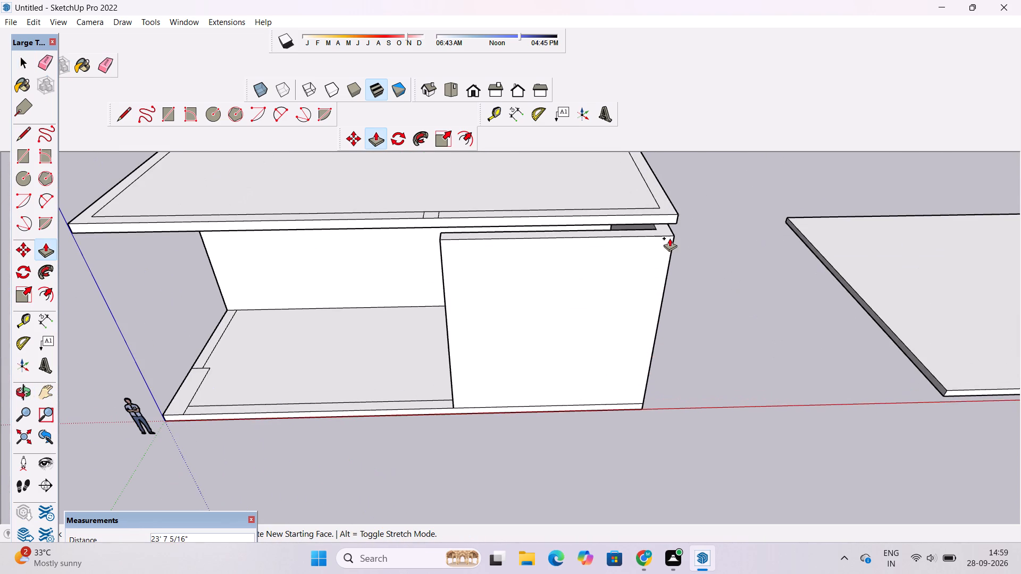
{"action": "scroll", "coordinate": [669, 238], "scroll_direction": "up", "scroll_amount": 3}
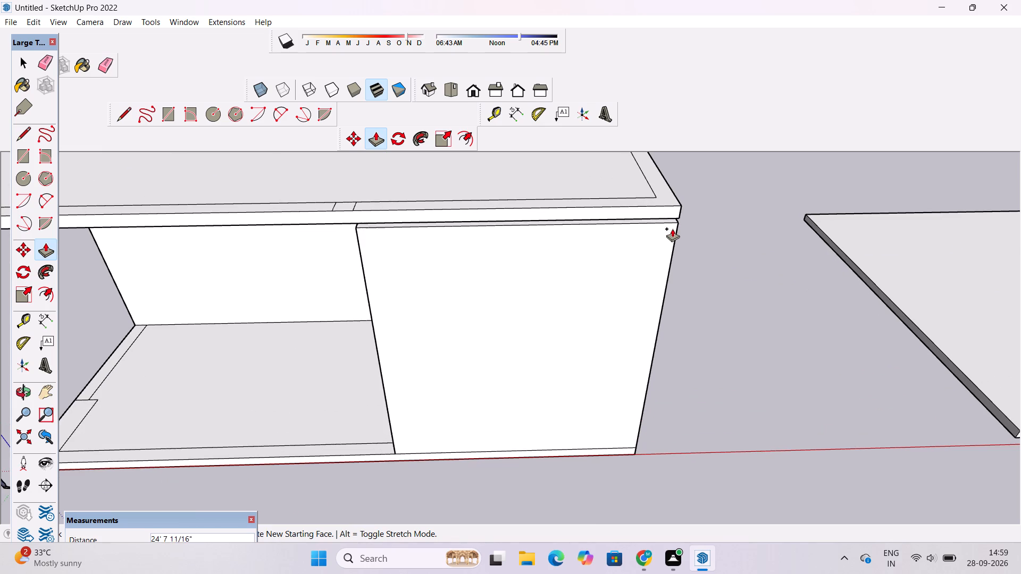
{"action": "left_click", "coordinate": [677, 222]}
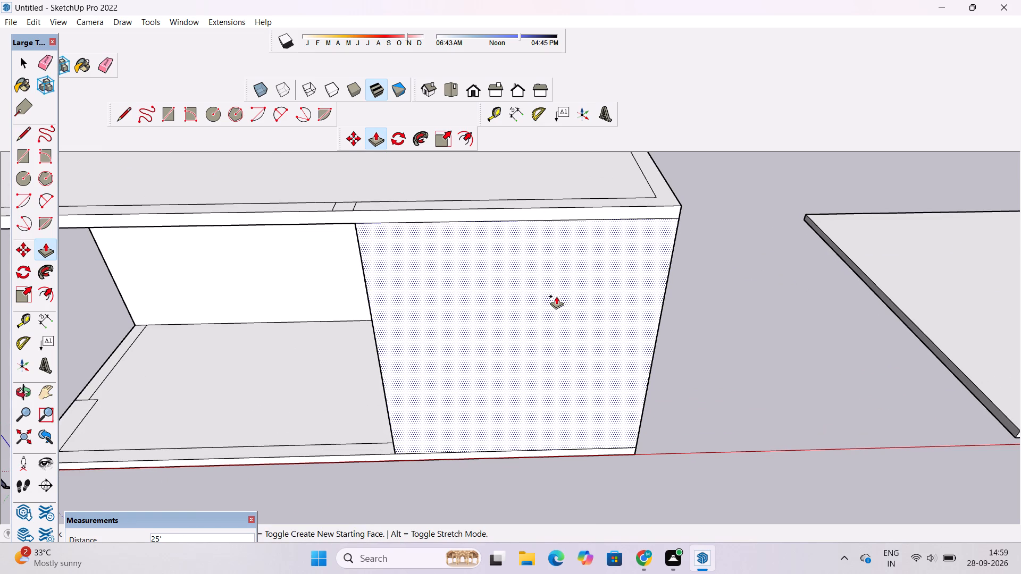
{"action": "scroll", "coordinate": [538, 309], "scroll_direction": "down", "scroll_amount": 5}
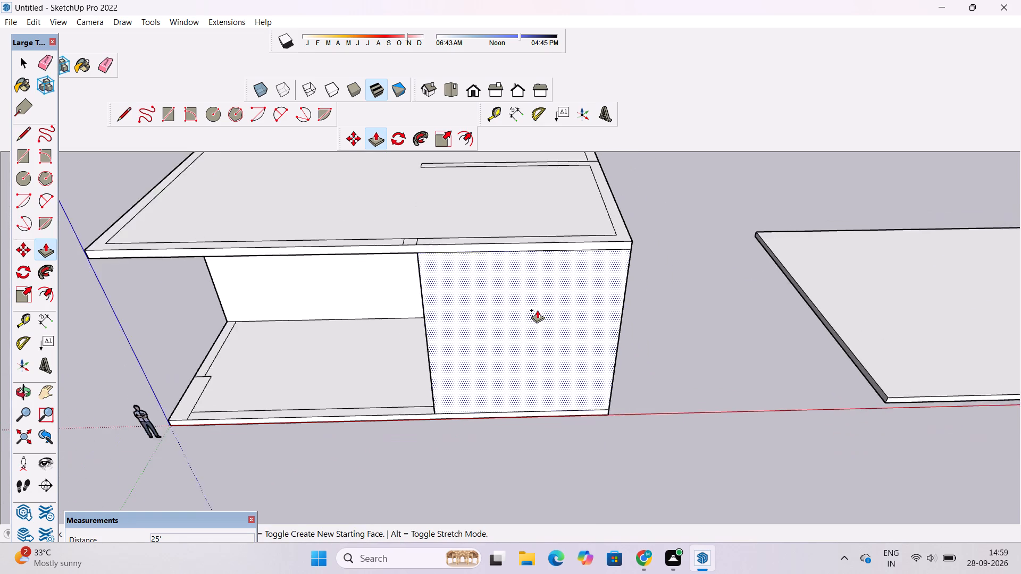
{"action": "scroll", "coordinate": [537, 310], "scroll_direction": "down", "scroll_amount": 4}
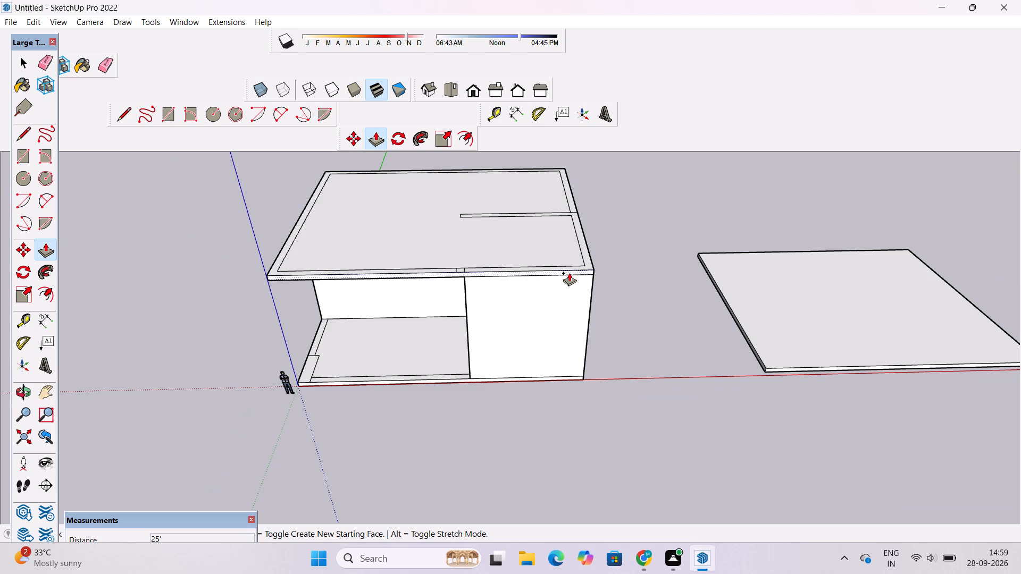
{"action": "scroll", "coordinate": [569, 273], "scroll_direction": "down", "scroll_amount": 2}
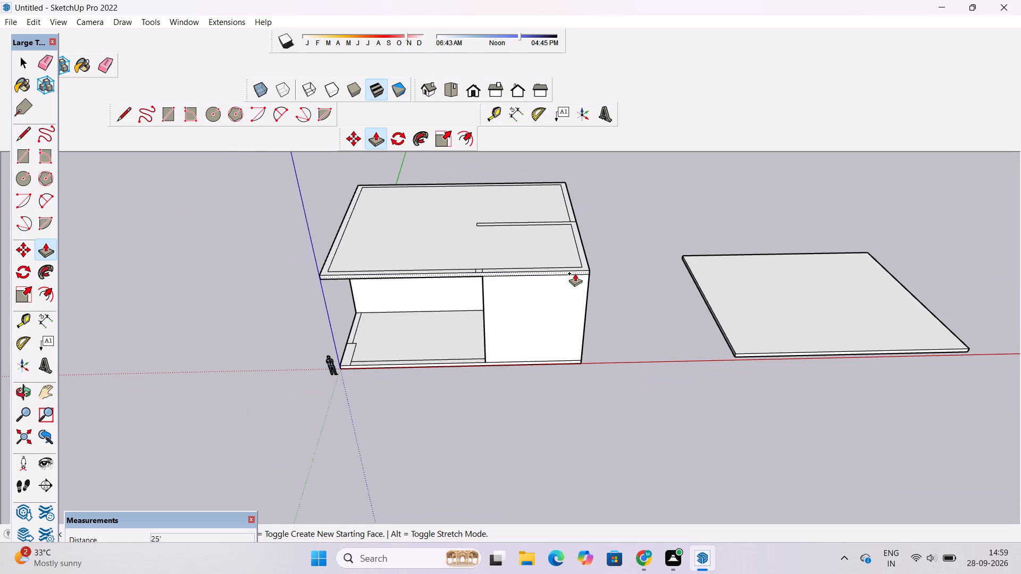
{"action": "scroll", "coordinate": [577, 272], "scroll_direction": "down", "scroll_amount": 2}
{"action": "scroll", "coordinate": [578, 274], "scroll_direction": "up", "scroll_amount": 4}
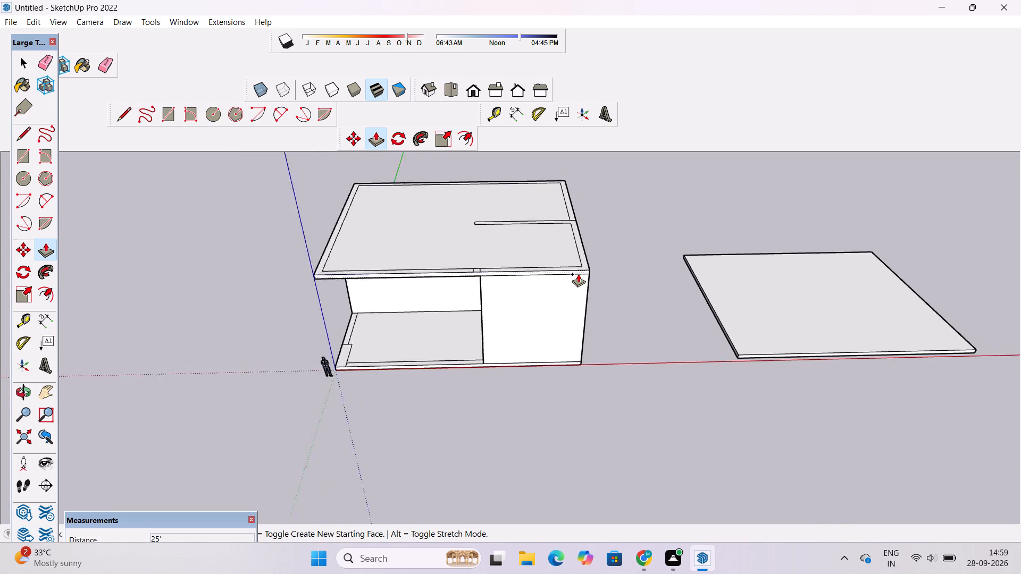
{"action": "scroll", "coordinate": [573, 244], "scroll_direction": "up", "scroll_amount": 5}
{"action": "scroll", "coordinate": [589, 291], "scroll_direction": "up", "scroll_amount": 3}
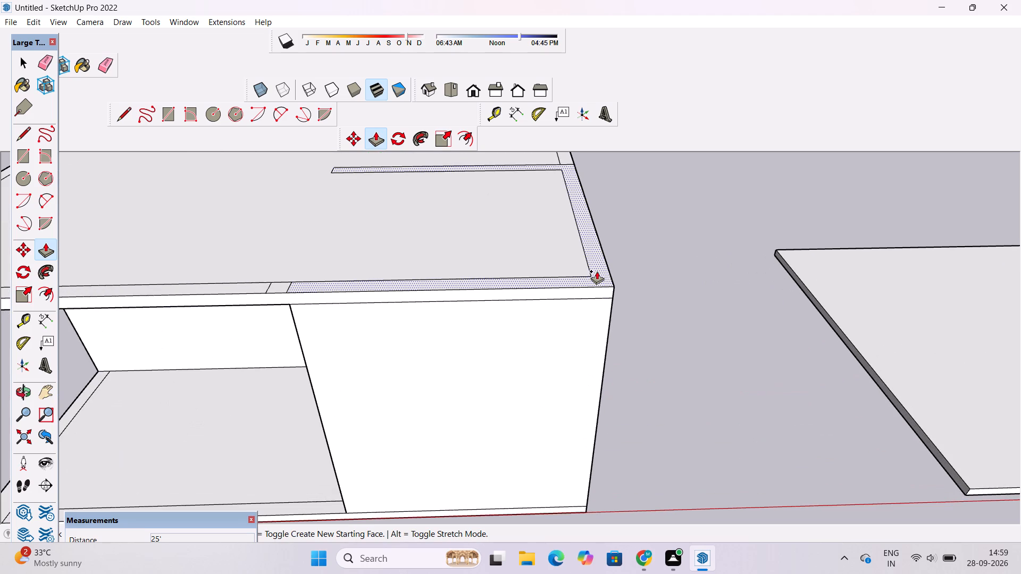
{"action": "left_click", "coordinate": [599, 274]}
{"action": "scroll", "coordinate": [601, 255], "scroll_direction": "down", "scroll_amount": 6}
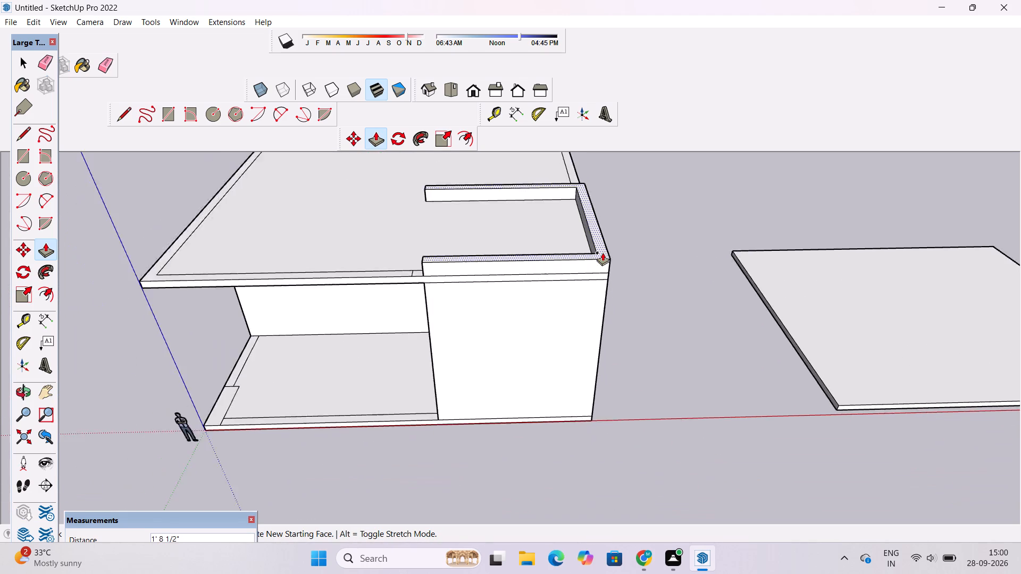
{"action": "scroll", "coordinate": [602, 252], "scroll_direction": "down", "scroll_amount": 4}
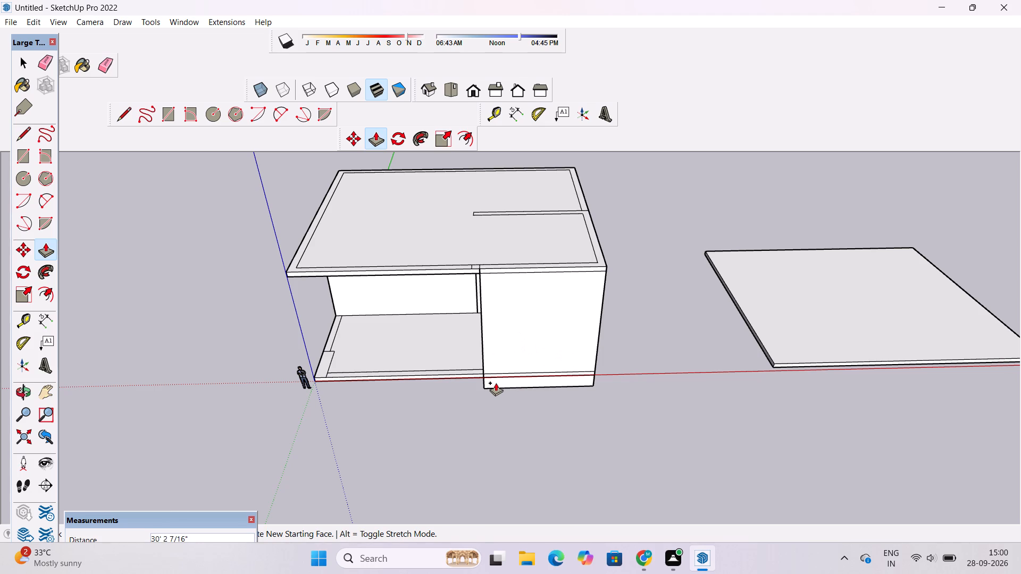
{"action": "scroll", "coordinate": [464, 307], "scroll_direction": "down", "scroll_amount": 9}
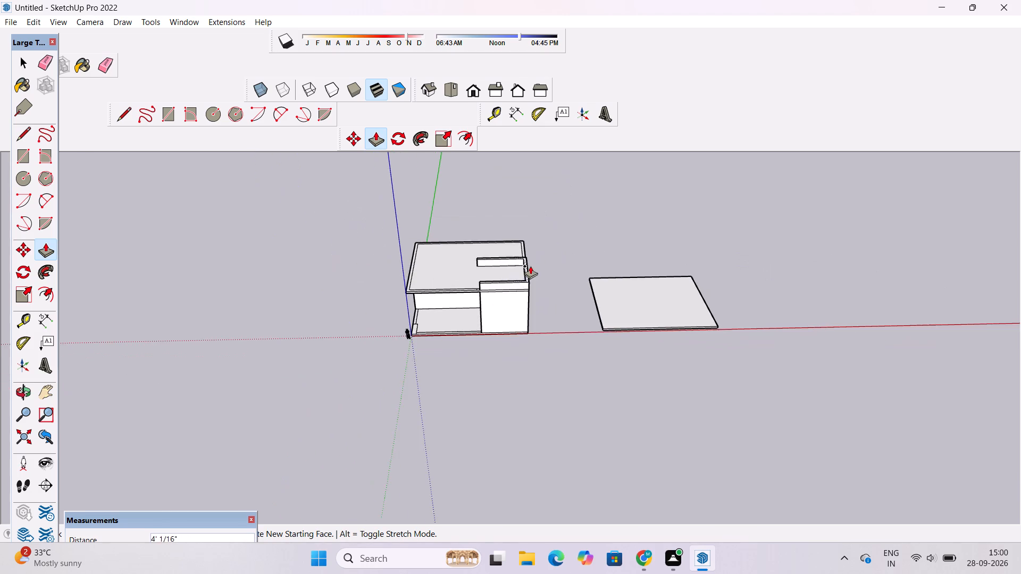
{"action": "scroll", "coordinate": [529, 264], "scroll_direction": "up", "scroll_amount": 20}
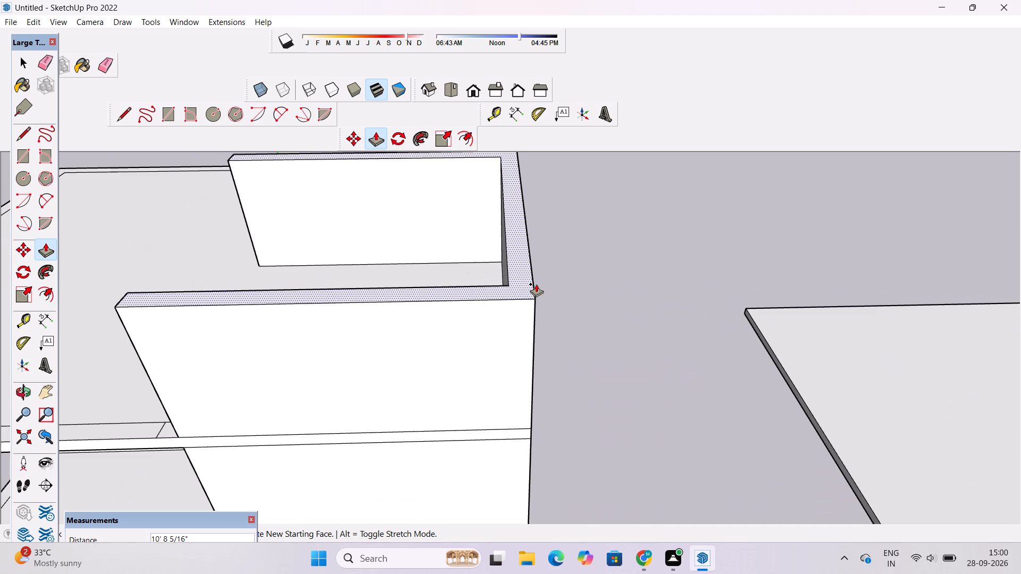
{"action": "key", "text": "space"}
Examine the roof slab's front right corner and its connected border strips from several angles.
{"action": "key", "text": "o"}
{"action": "left_click_drag", "start_coordinate": [524, 396], "coordinate": [521, 334]}
{"action": "left_click", "coordinate": [521, 334]}
{"action": "left_click_drag", "start_coordinate": [483, 359], "coordinate": [581, 357]}
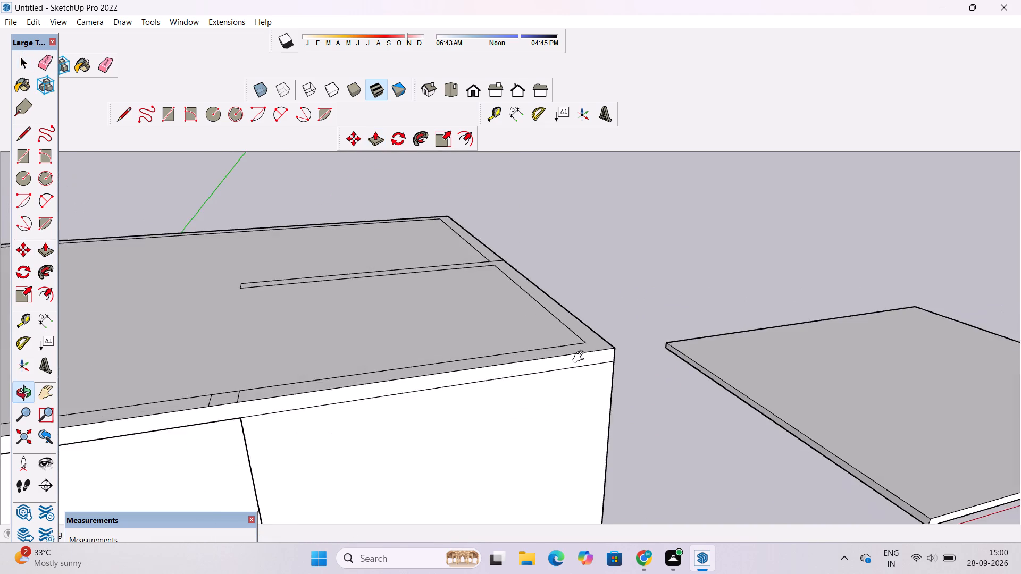
{"action": "left_click_drag", "start_coordinate": [573, 378], "coordinate": [572, 404], "text": "shift"}
{"action": "scroll", "coordinate": [561, 382], "scroll_direction": "down", "scroll_amount": 4}
{"action": "left_click_drag", "start_coordinate": [596, 376], "coordinate": [523, 389]}
{"action": "left_click_drag", "start_coordinate": [508, 391], "coordinate": [590, 373], "text": "shift"}
{"action": "left_click_drag", "start_coordinate": [590, 407], "coordinate": [593, 436], "text": "shift"}
{"action": "scroll", "coordinate": [582, 411], "scroll_direction": "up", "scroll_amount": 3}
{"action": "left_click_drag", "start_coordinate": [582, 411], "coordinate": [587, 396]}
{"action": "scroll", "coordinate": [587, 391], "scroll_direction": "down", "scroll_amount": 5, "text": "shift"}
{"action": "left_click_drag", "start_coordinate": [595, 393], "coordinate": [602, 426]}
{"action": "scroll", "coordinate": [602, 425], "scroll_direction": "up", "scroll_amount": 4}
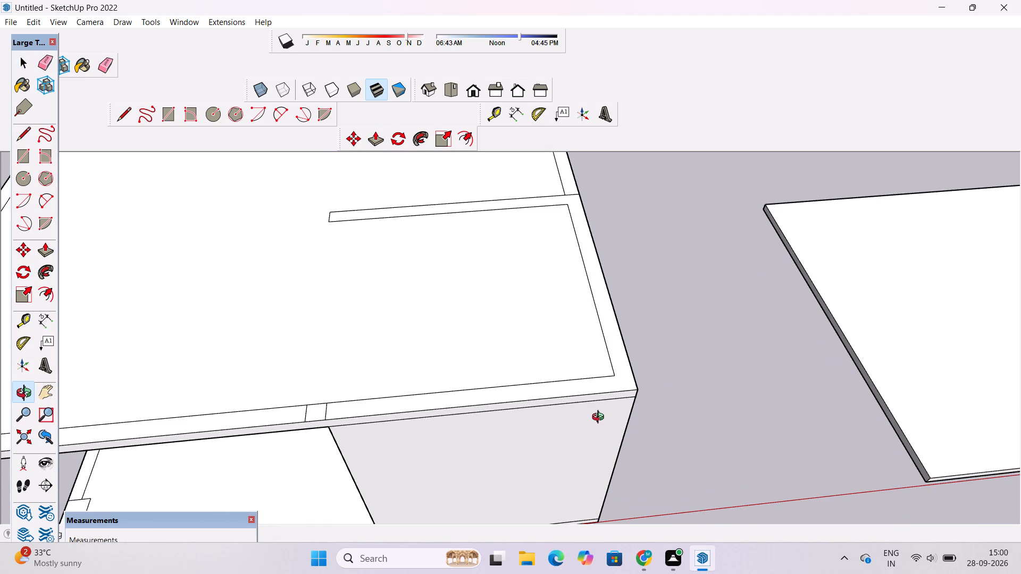
{"action": "left_click_drag", "start_coordinate": [597, 415], "coordinate": [585, 406], "text": "shift"}
{"action": "scroll", "coordinate": [580, 397], "scroll_direction": "down", "scroll_amount": 4}
{"action": "left_click_drag", "start_coordinate": [574, 399], "coordinate": [582, 416], "text": "shift"}
{"action": "scroll", "coordinate": [583, 416], "scroll_direction": "up", "scroll_amount": 3}
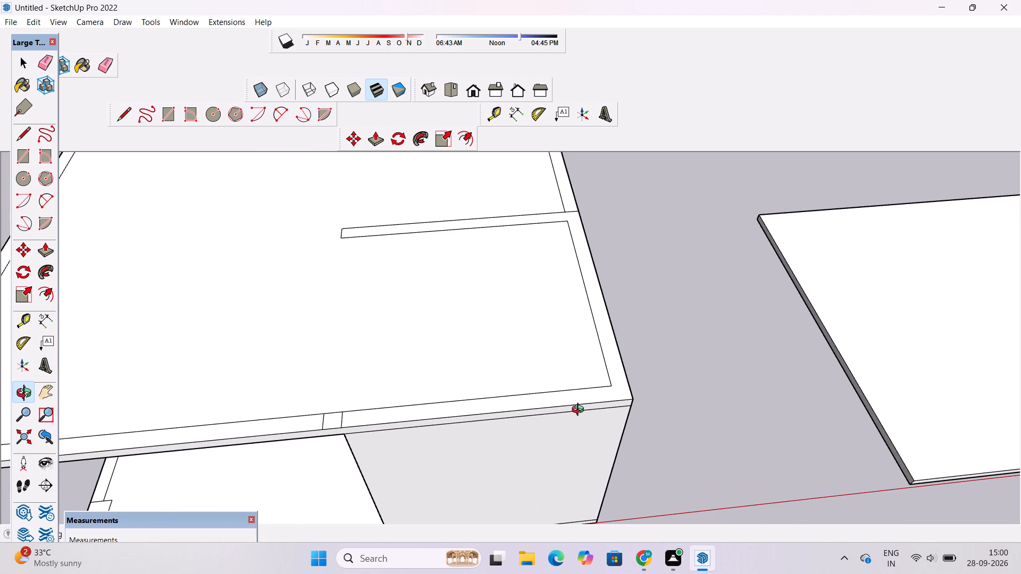
Push/Pull the connected U-shaped strip at the roof slab's front right corner upward to form the upper-level walls.
{"action": "key", "text": "p"}
{"action": "left_click", "coordinate": [592, 394]}
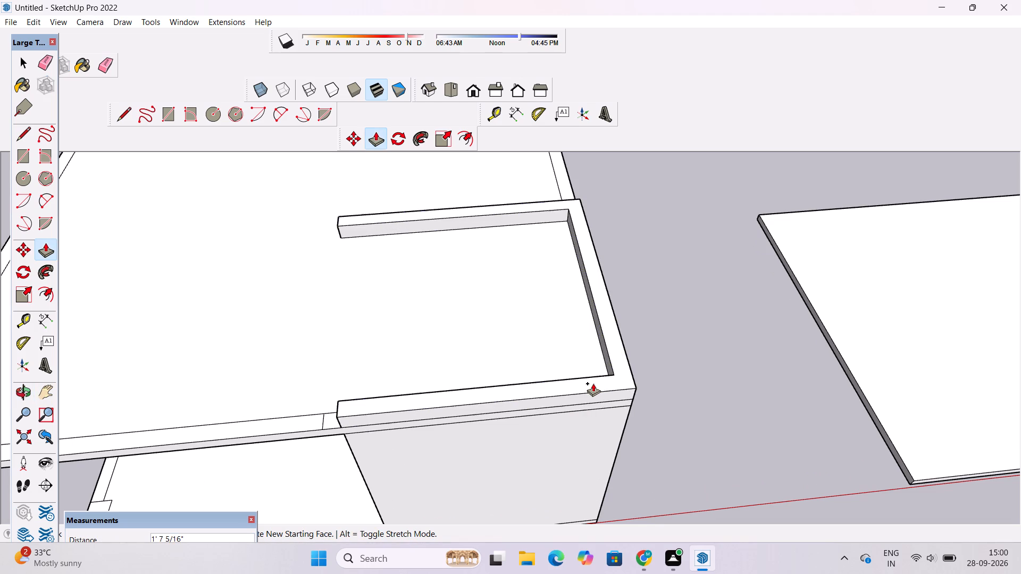
{"action": "scroll", "coordinate": [593, 383], "scroll_direction": "down", "scroll_amount": 5}
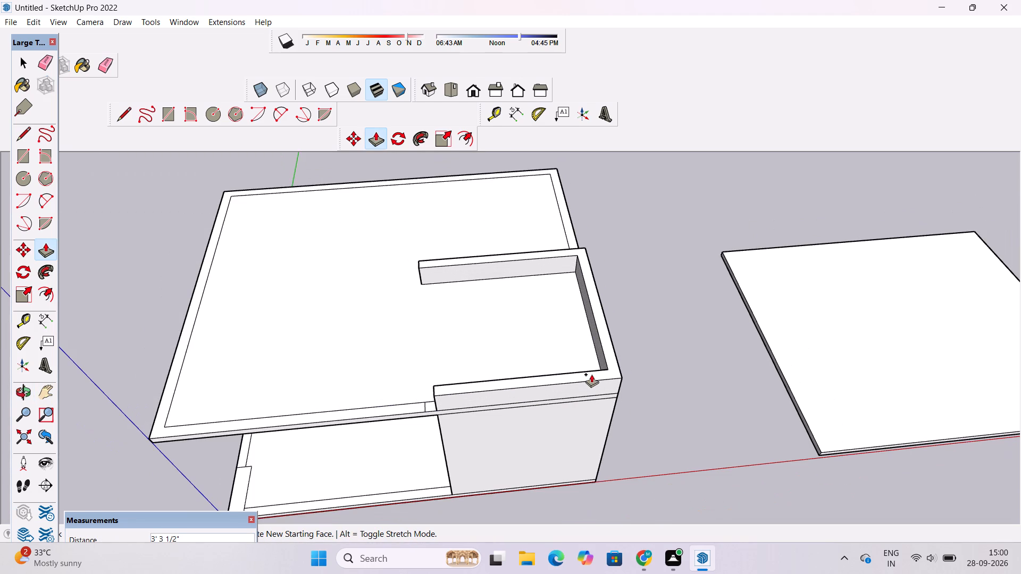
{"action": "key", "text": "o"}
{"action": "left_click_drag", "start_coordinate": [591, 386], "coordinate": [576, 302]}
{"action": "left_click_drag", "start_coordinate": [577, 317], "coordinate": [579, 328], "text": "shift"}
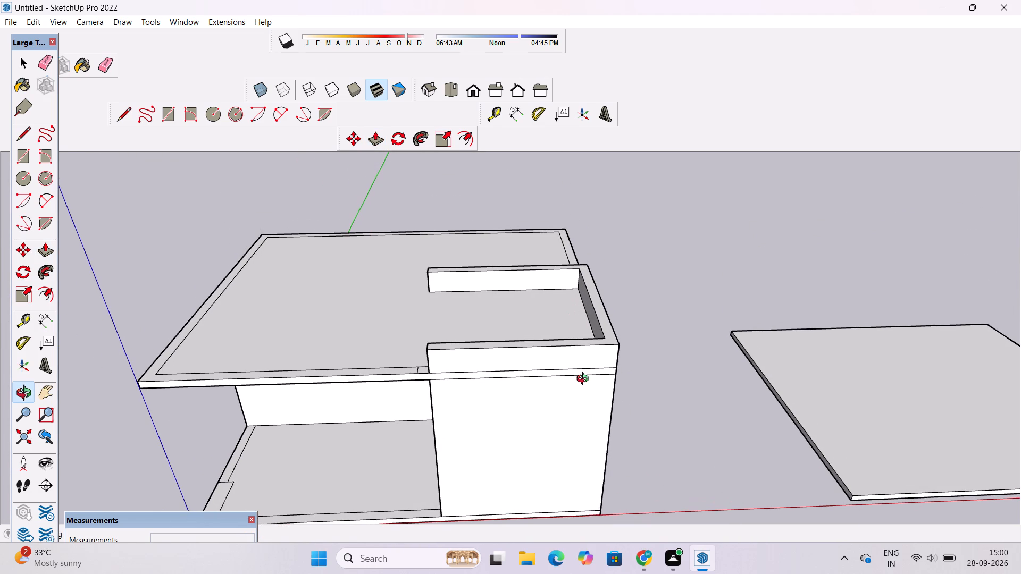
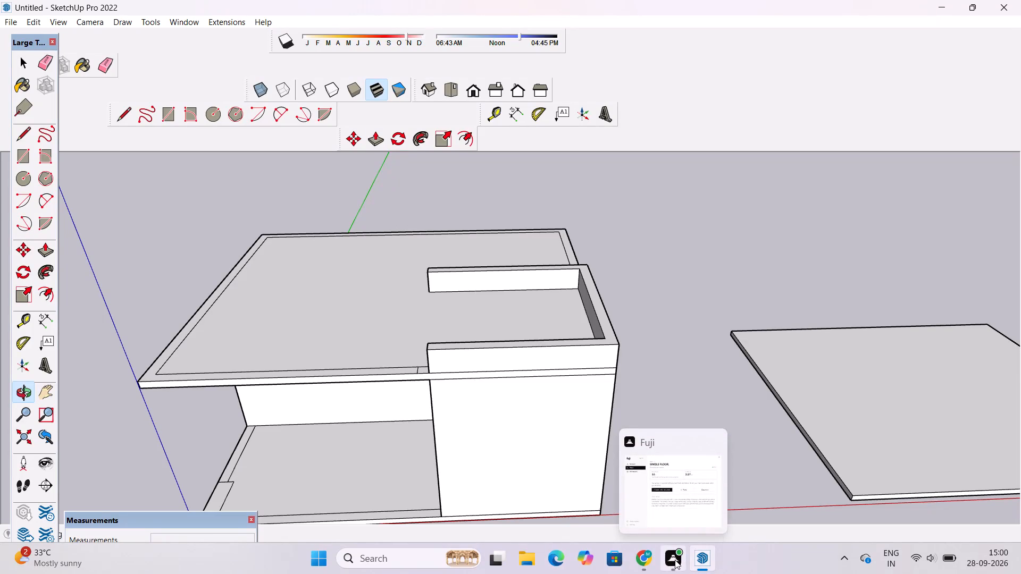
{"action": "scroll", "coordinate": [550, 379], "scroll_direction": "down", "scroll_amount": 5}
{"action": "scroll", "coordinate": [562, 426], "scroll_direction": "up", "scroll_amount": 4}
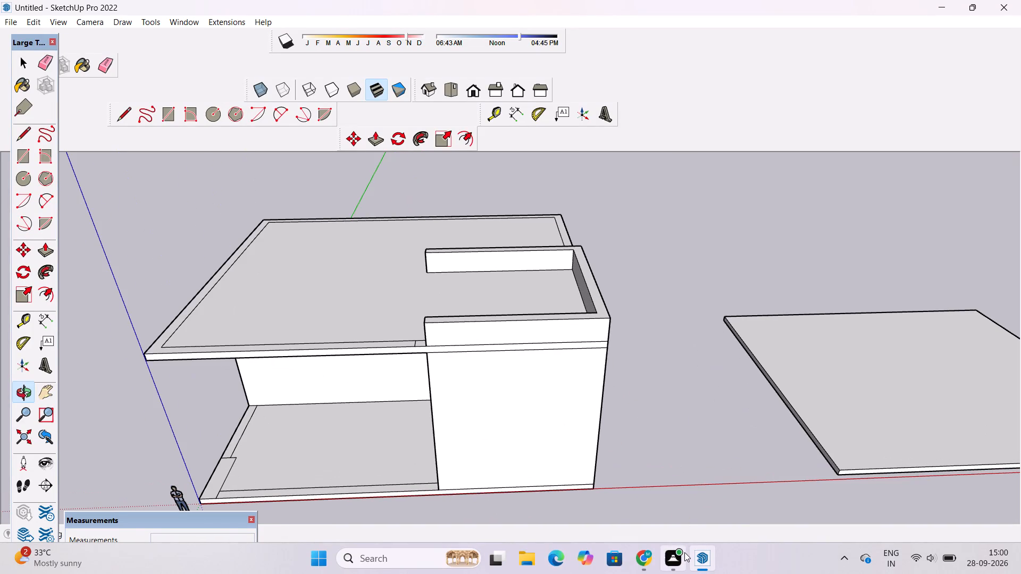
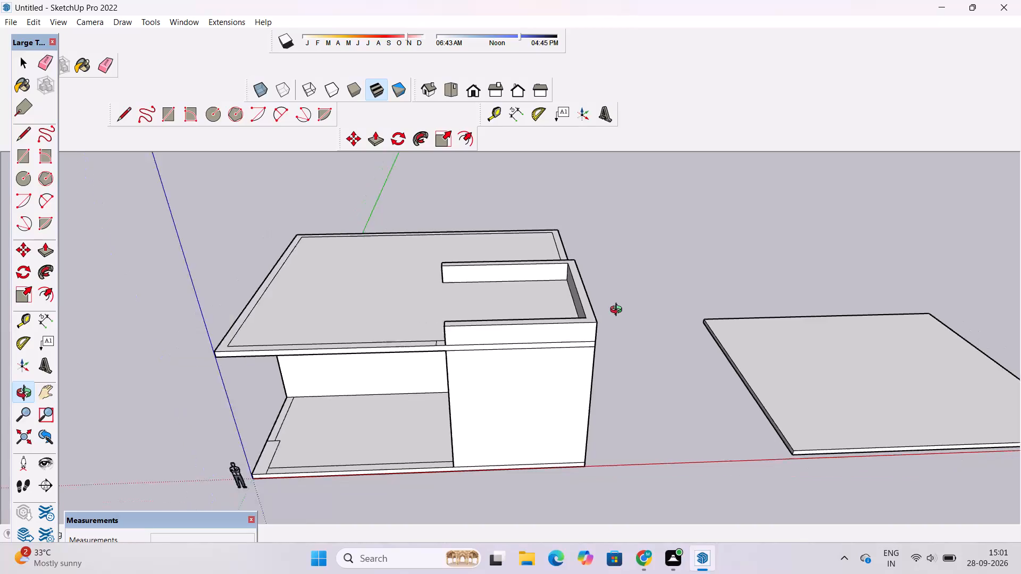
Examine the two-level building's ground floor, upper slab and partly raised upper walls from several angles.
{"action": "scroll", "coordinate": [618, 311], "scroll_direction": "down", "scroll_amount": 3}
{"action": "scroll", "coordinate": [596, 407], "scroll_direction": "up", "scroll_amount": 5}
{"action": "left_click_drag", "start_coordinate": [637, 374], "coordinate": [585, 339]}
{"action": "scroll", "coordinate": [548, 338], "scroll_direction": "down", "scroll_amount": 7}
{"action": "left_click_drag", "start_coordinate": [548, 349], "coordinate": [563, 395]}
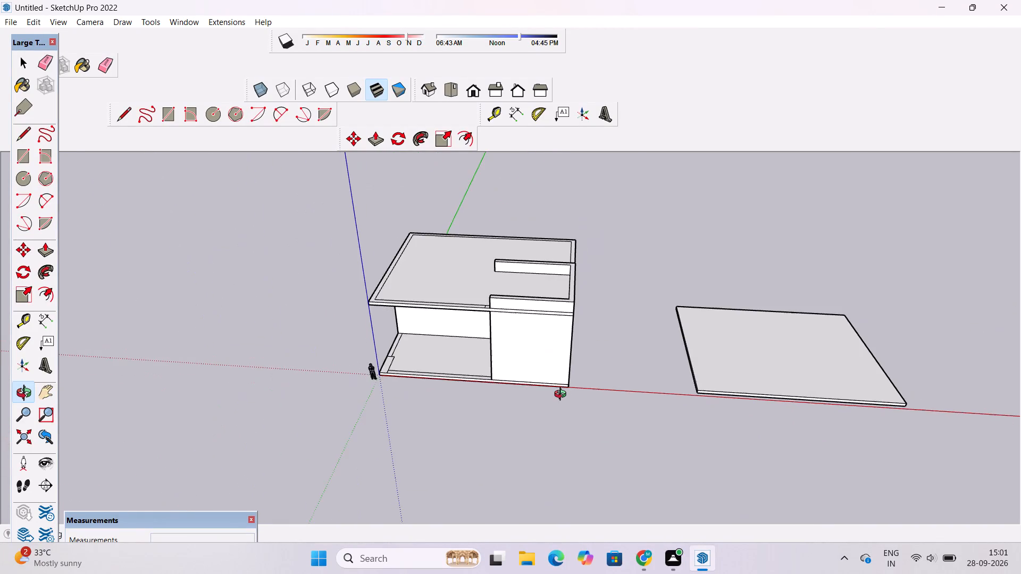
{"action": "scroll", "coordinate": [563, 395], "scroll_direction": "up", "scroll_amount": 5}
{"action": "scroll", "coordinate": [558, 391], "scroll_direction": "down", "scroll_amount": 5}
{"action": "scroll", "coordinate": [557, 391], "scroll_direction": "up", "scroll_amount": 5}
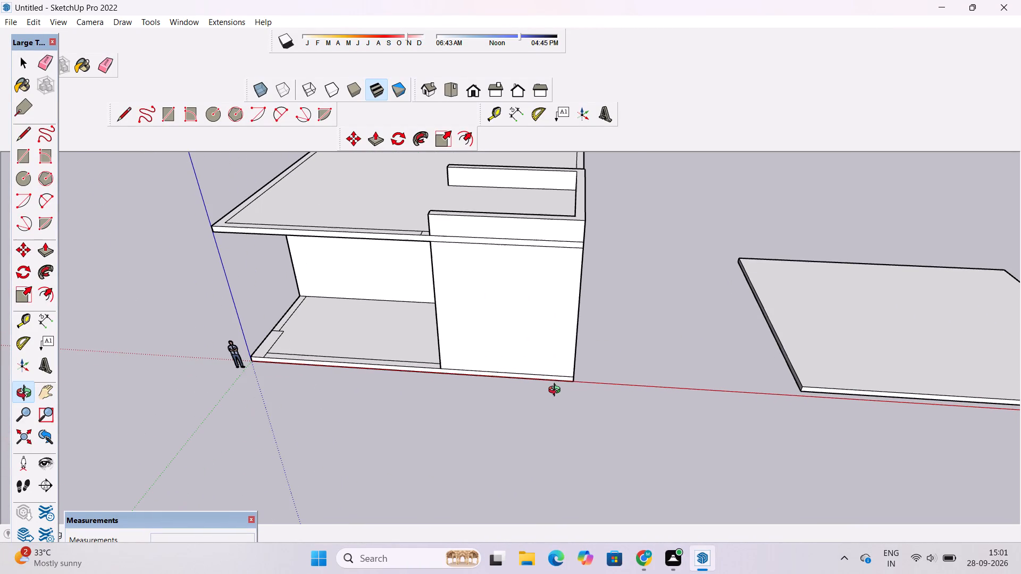
{"action": "scroll", "coordinate": [558, 387], "scroll_direction": "down", "scroll_amount": 5}
{"action": "scroll", "coordinate": [558, 391], "scroll_direction": "up", "scroll_amount": 11}
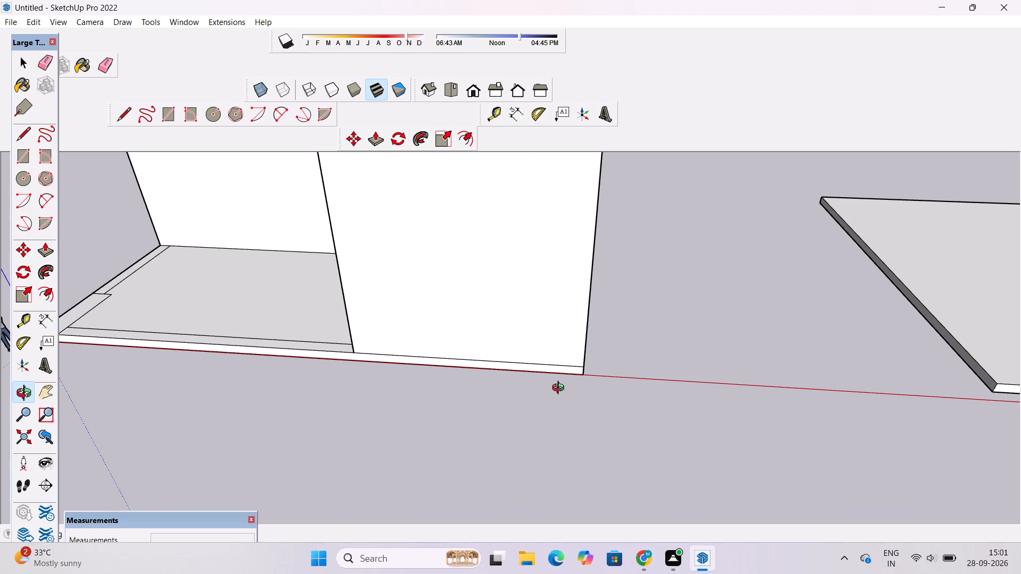
{"action": "left_click_drag", "start_coordinate": [578, 391], "coordinate": [614, 467], "text": "shift"}
{"action": "scroll", "coordinate": [609, 398], "scroll_direction": "down", "scroll_amount": 8, "text": "shift"}
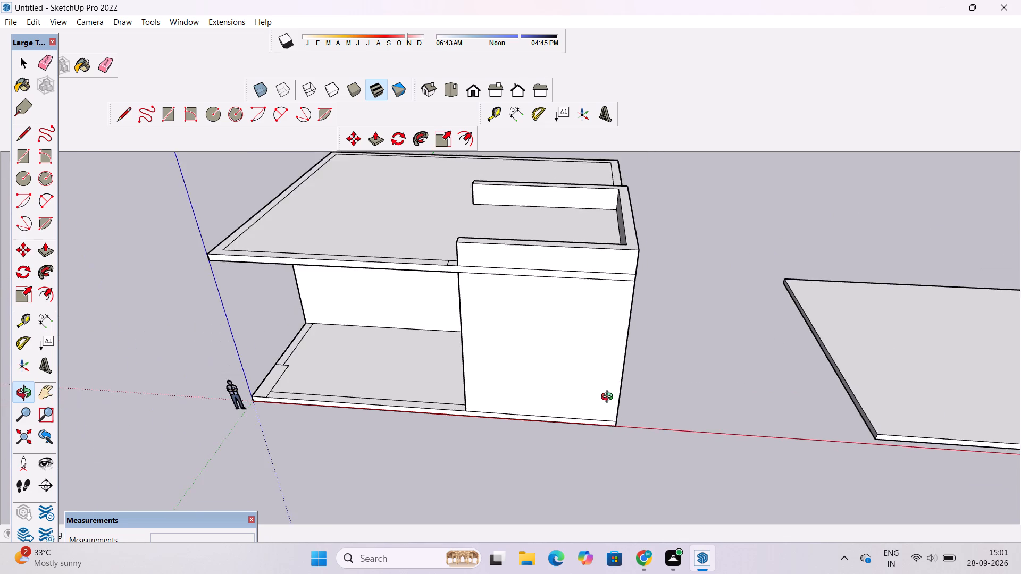
{"action": "left_click_drag", "start_coordinate": [564, 391], "coordinate": [634, 469], "text": "shift"}
{"action": "scroll", "coordinate": [626, 425], "scroll_direction": "up", "scroll_amount": 5, "text": "shift"}
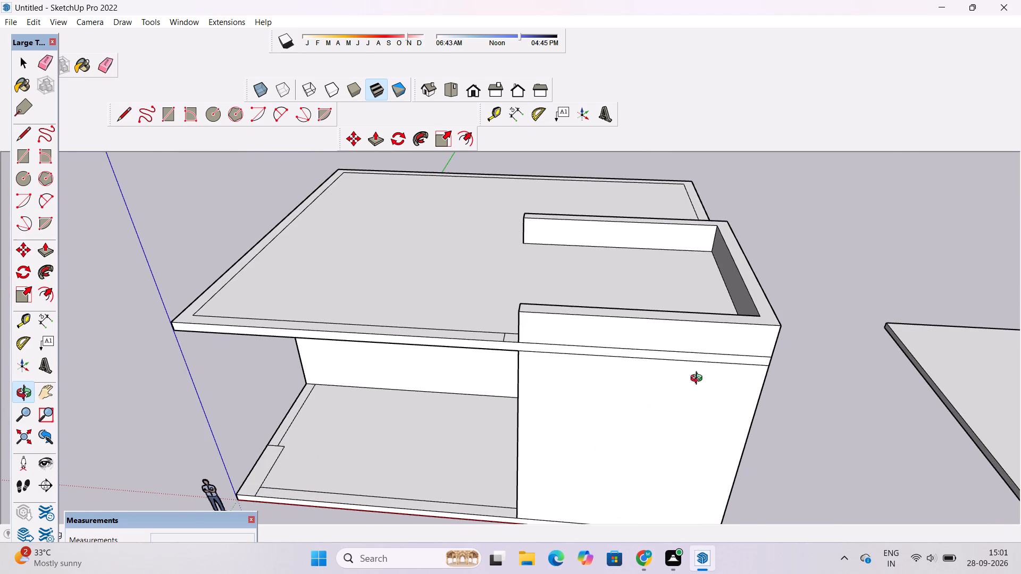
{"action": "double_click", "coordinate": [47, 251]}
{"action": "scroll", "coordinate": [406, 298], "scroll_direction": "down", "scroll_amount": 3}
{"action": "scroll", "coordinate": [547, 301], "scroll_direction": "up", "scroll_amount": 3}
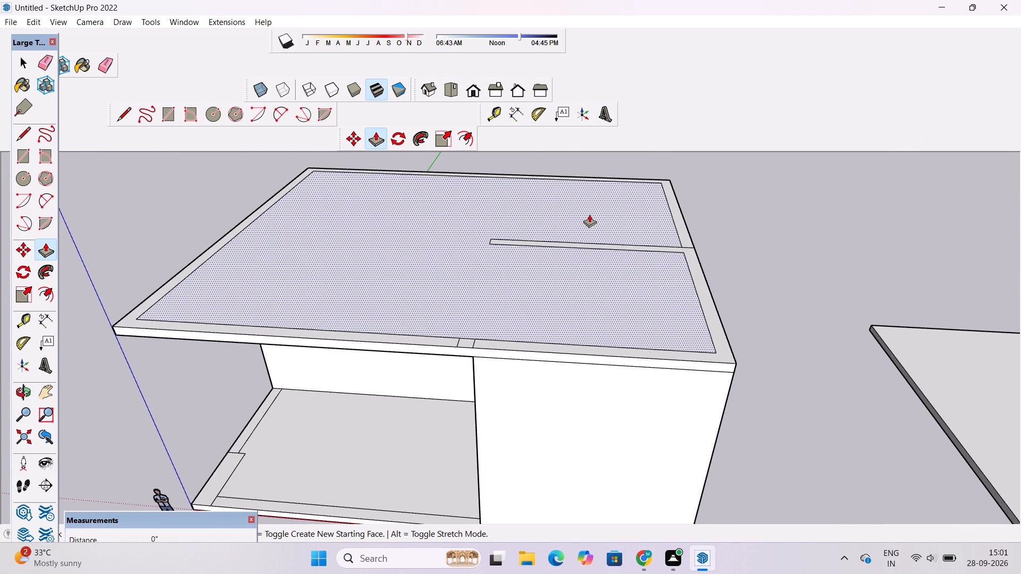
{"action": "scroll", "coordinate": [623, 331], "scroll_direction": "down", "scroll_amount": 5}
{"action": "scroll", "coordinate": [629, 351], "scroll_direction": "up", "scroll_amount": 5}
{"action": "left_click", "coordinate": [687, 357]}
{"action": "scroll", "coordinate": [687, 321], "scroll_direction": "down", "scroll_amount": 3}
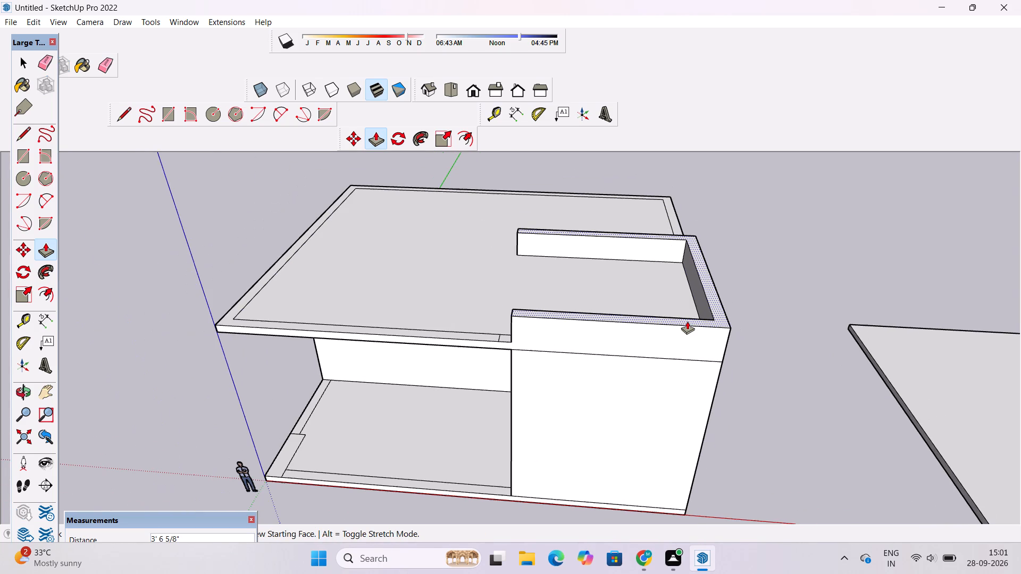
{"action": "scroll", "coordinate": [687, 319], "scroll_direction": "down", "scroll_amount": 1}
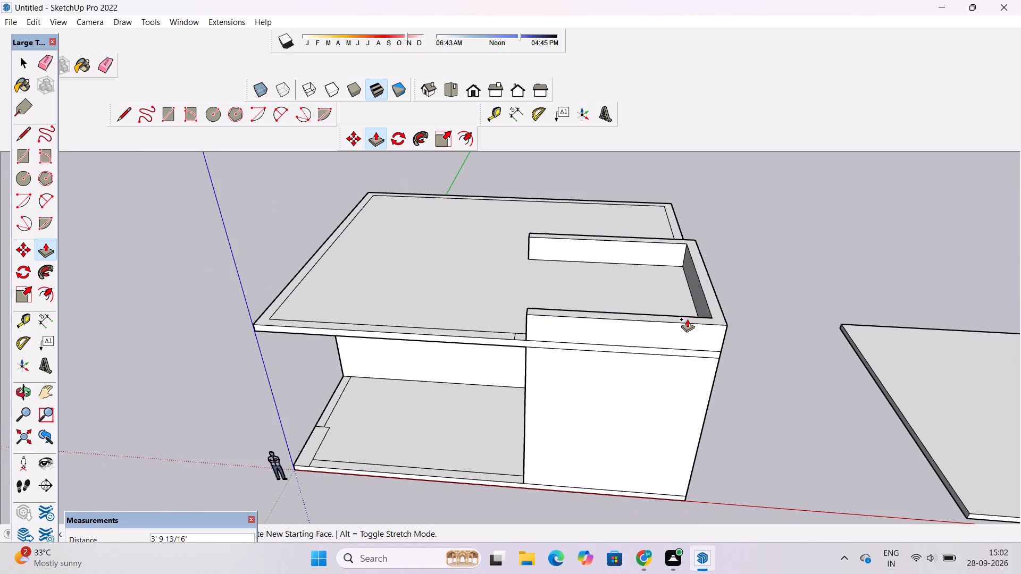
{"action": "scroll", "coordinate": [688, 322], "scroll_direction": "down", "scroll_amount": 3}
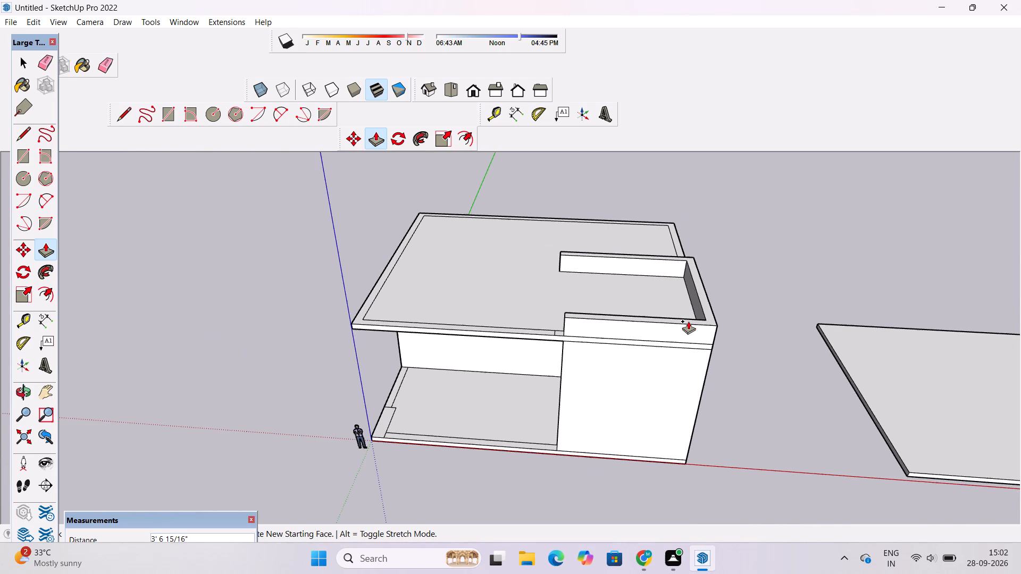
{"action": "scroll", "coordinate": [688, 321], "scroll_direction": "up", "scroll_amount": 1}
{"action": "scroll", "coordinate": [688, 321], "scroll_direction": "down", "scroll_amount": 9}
Inspect the height of the upper-level walls against the lower level from low, front and raised viewpoints.
{"action": "key", "text": "o"}
{"action": "left_click_drag", "start_coordinate": [697, 320], "coordinate": [681, 294]}
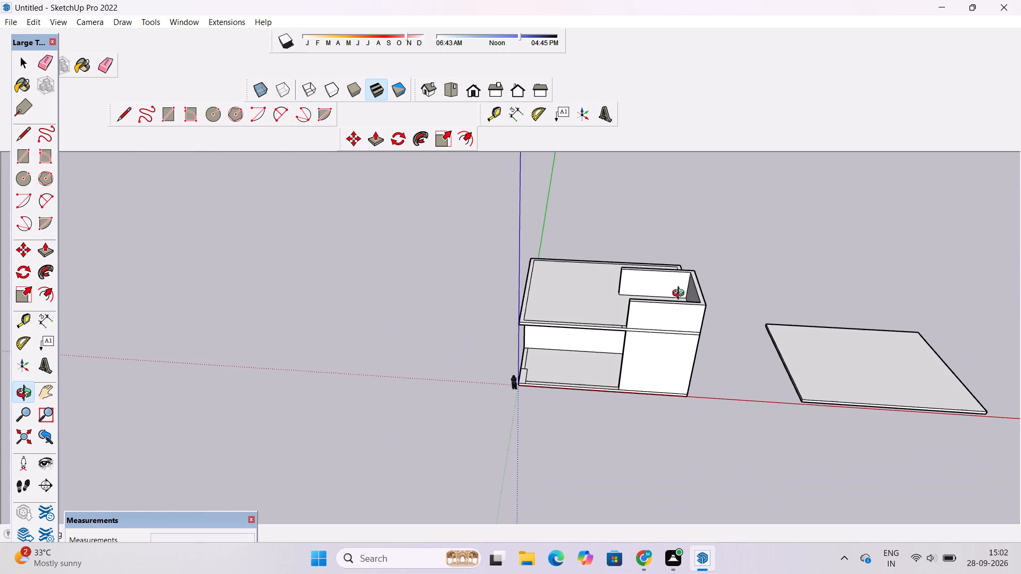
{"action": "left_click_drag", "start_coordinate": [681, 294], "coordinate": [623, 247]}
{"action": "left_click", "coordinate": [621, 247]}
{"action": "scroll", "coordinate": [609, 344], "scroll_direction": "up", "scroll_amount": 4}
{"action": "left_click_drag", "start_coordinate": [610, 396], "coordinate": [674, 334]}
{"action": "left_click_drag", "start_coordinate": [593, 340], "coordinate": [698, 315], "text": "shift"}
{"action": "scroll", "coordinate": [695, 314], "scroll_direction": "down", "scroll_amount": 6}
{"action": "left_click_drag", "start_coordinate": [667, 320], "coordinate": [678, 381]}
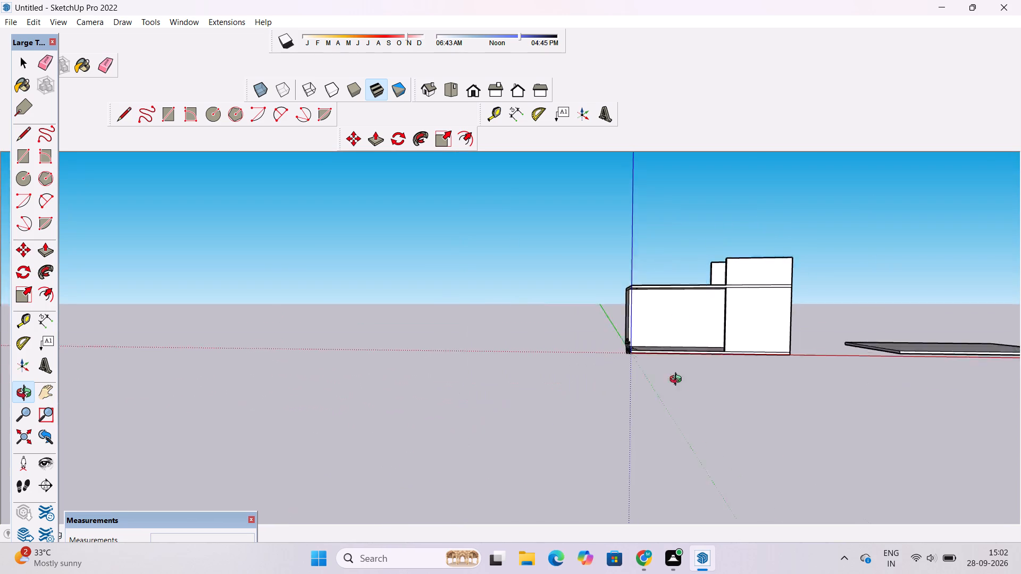
{"action": "left_click_drag", "start_coordinate": [678, 381], "coordinate": [698, 432]}
{"action": "scroll", "coordinate": [729, 366], "scroll_direction": "up", "scroll_amount": 4}
{"action": "left_click_drag", "start_coordinate": [872, 291], "coordinate": [643, 222]}
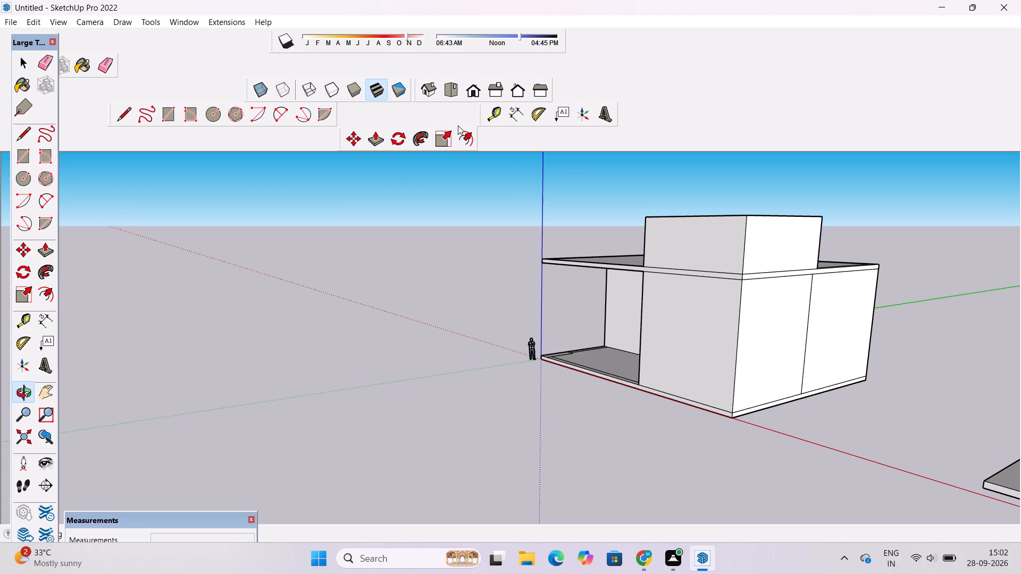
{"action": "left_click", "coordinate": [474, 95]}
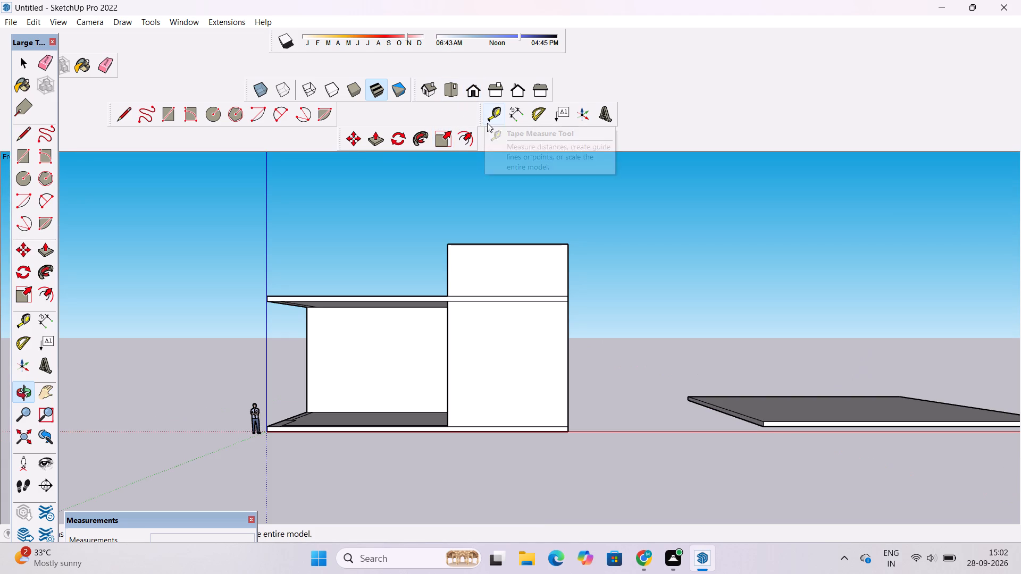
{"action": "scroll", "coordinate": [522, 220], "scroll_direction": "down", "scroll_amount": 3}
{"action": "left_click_drag", "start_coordinate": [535, 241], "coordinate": [549, 316]}
{"action": "scroll", "coordinate": [548, 318], "scroll_direction": "up", "scroll_amount": 4}
{"action": "left_click_drag", "start_coordinate": [538, 318], "coordinate": [546, 330], "text": "shift"}
{"action": "left_click_drag", "start_coordinate": [546, 340], "coordinate": [525, 366]}
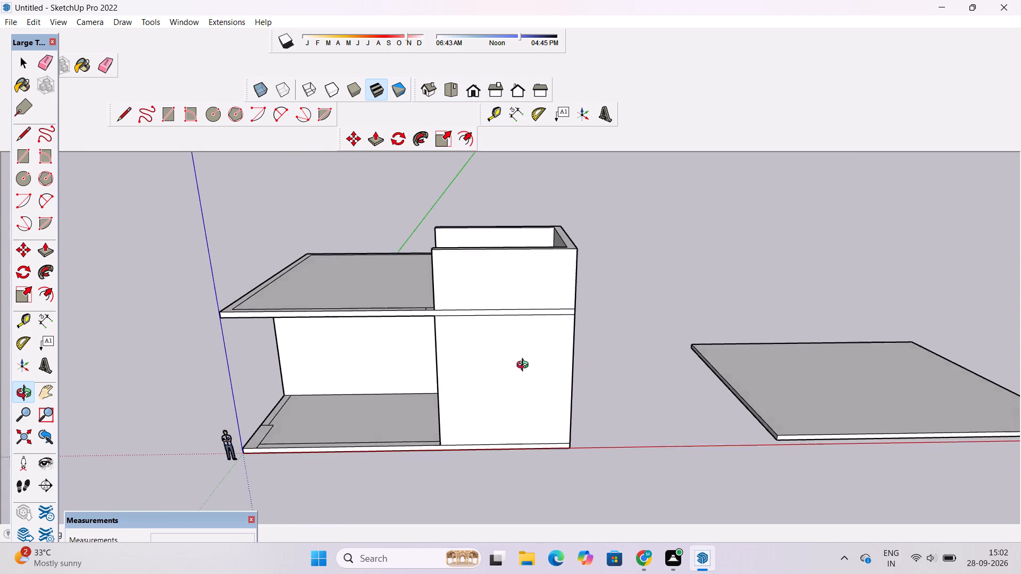
{"action": "left_click_drag", "start_coordinate": [525, 366], "coordinate": [518, 382]}
{"action": "scroll", "coordinate": [507, 304], "scroll_direction": "up", "scroll_amount": 3}
{"action": "left_click_drag", "start_coordinate": [506, 305], "coordinate": [538, 364], "text": "shift"}
{"action": "scroll", "coordinate": [540, 337], "scroll_direction": "down", "scroll_amount": 6}
{"action": "left_click_drag", "start_coordinate": [532, 359], "coordinate": [543, 457]}
{"action": "scroll", "coordinate": [536, 382], "scroll_direction": "up", "scroll_amount": 5}
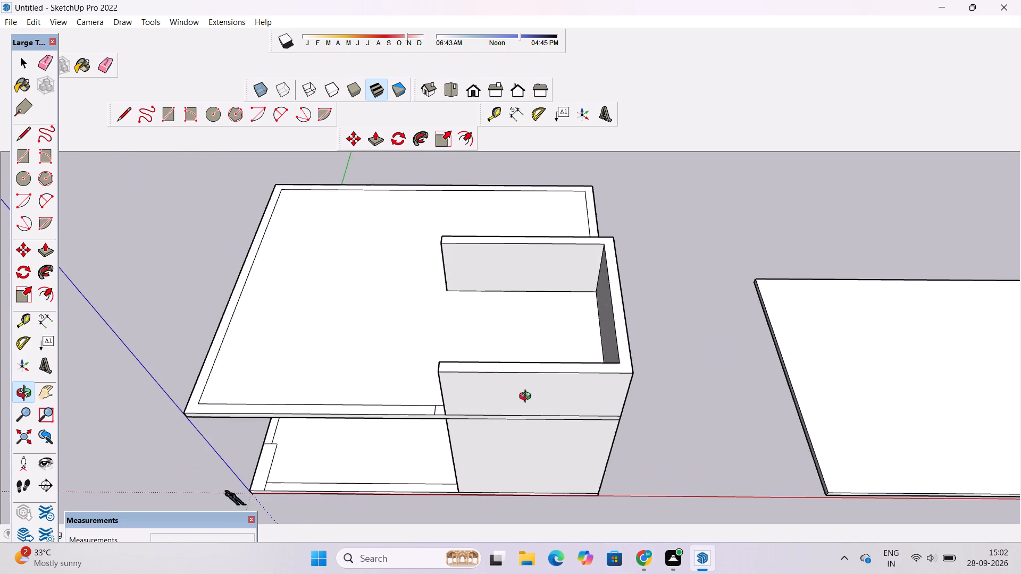
Erase the extra line crossing the upper slab's front wall strip at the open end of the U-shaped wall outline.
{"action": "left_click_drag", "start_coordinate": [528, 398], "coordinate": [640, 237]}
{"action": "scroll", "coordinate": [470, 281], "scroll_direction": "up", "scroll_amount": 4}
{"action": "left_click_drag", "start_coordinate": [472, 307], "coordinate": [513, 365]}
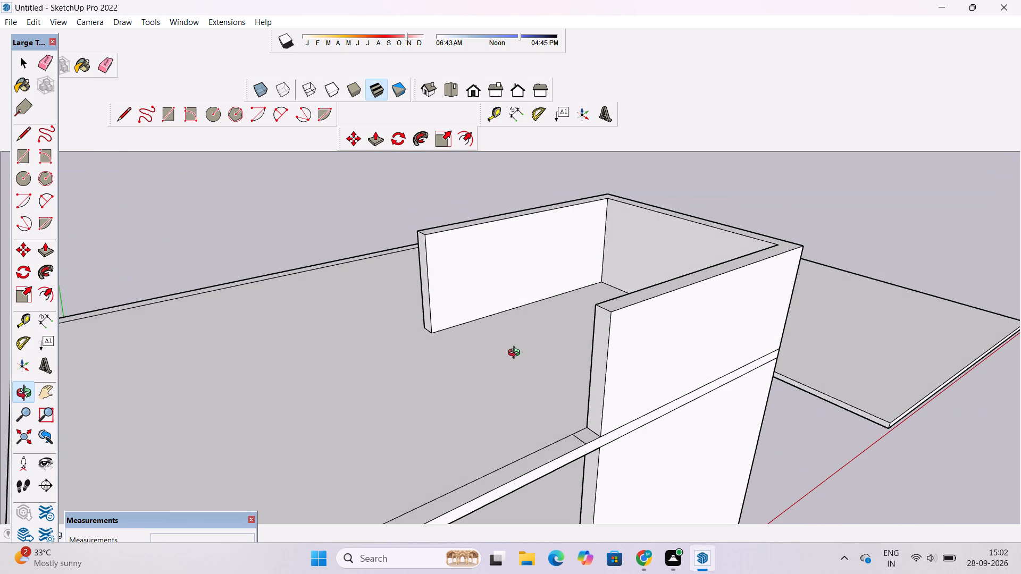
{"action": "scroll", "coordinate": [517, 346], "scroll_direction": "down", "scroll_amount": 4}
{"action": "left_click_drag", "start_coordinate": [540, 363], "coordinate": [532, 440]}
{"action": "scroll", "coordinate": [580, 463], "scroll_direction": "up", "scroll_amount": 7}
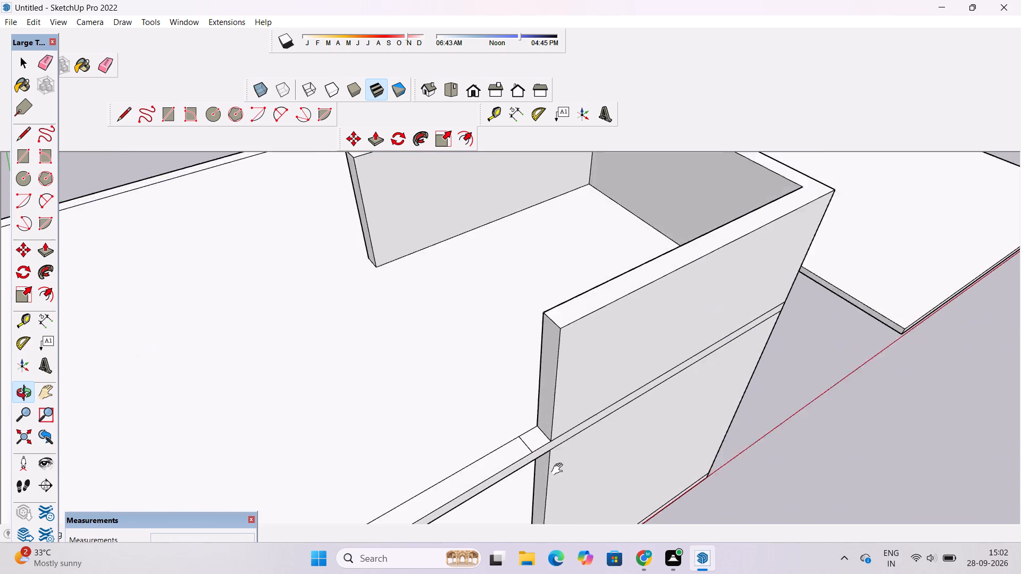
{"action": "scroll", "coordinate": [559, 469], "scroll_direction": "up", "scroll_amount": 6}
{"action": "left_click_drag", "start_coordinate": [558, 457], "coordinate": [655, 446]}
{"action": "scroll", "coordinate": [671, 410], "scroll_direction": "down", "scroll_amount": 7}
{"action": "left_click_drag", "start_coordinate": [704, 363], "coordinate": [490, 389], "text": "shift"}
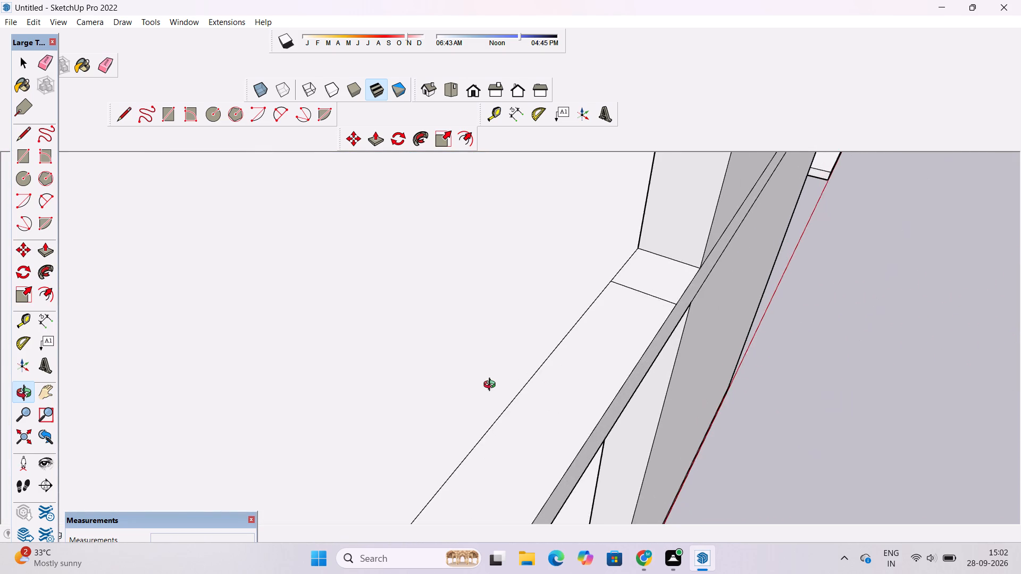
{"action": "scroll", "coordinate": [492, 386], "scroll_direction": "down", "scroll_amount": 3}
{"action": "key", "text": "e"}
{"action": "scroll", "coordinate": [635, 290], "scroll_direction": "up", "scroll_amount": 5}
{"action": "scroll", "coordinate": [629, 289], "scroll_direction": "down", "scroll_amount": 3}
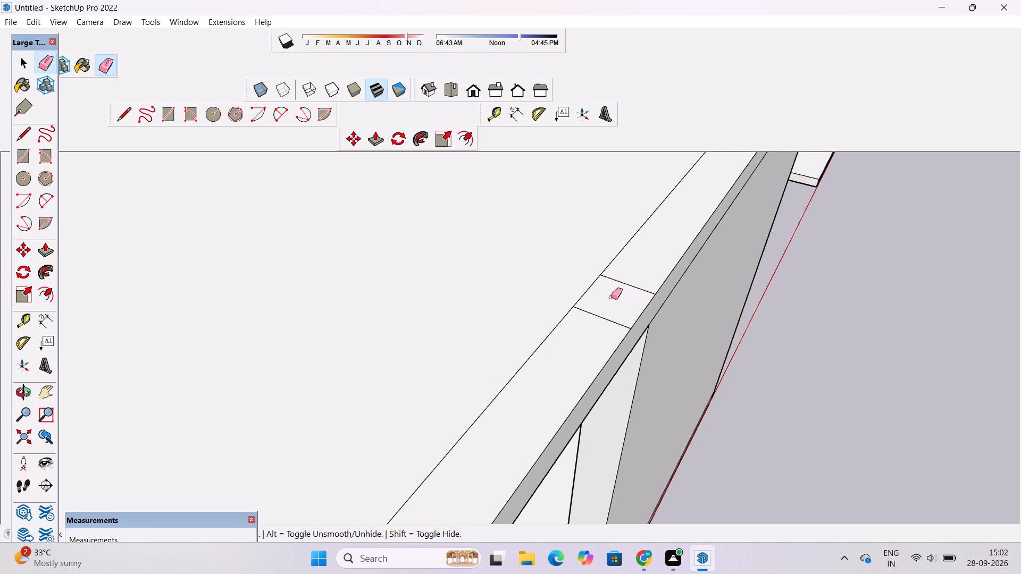
{"action": "scroll", "coordinate": [611, 297], "scroll_direction": "down", "scroll_amount": 7}
{"action": "scroll", "coordinate": [549, 315], "scroll_direction": "down", "scroll_amount": 8}
{"action": "scroll", "coordinate": [558, 307], "scroll_direction": "up", "scroll_amount": 3}
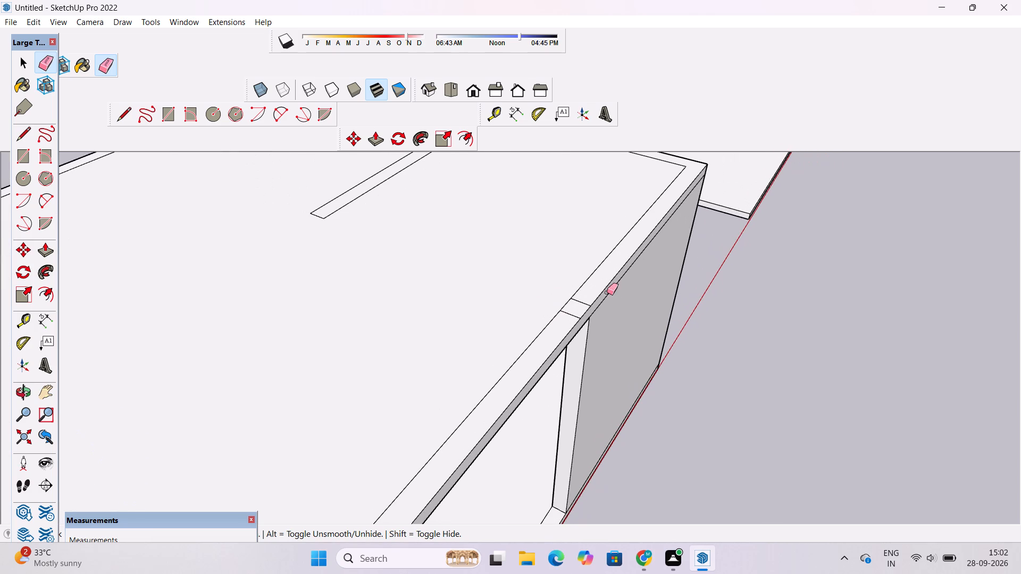
{"action": "left_click_drag", "start_coordinate": [583, 296], "coordinate": [582, 302]}
{"action": "scroll", "coordinate": [349, 379], "scroll_direction": "down", "scroll_amount": 4}
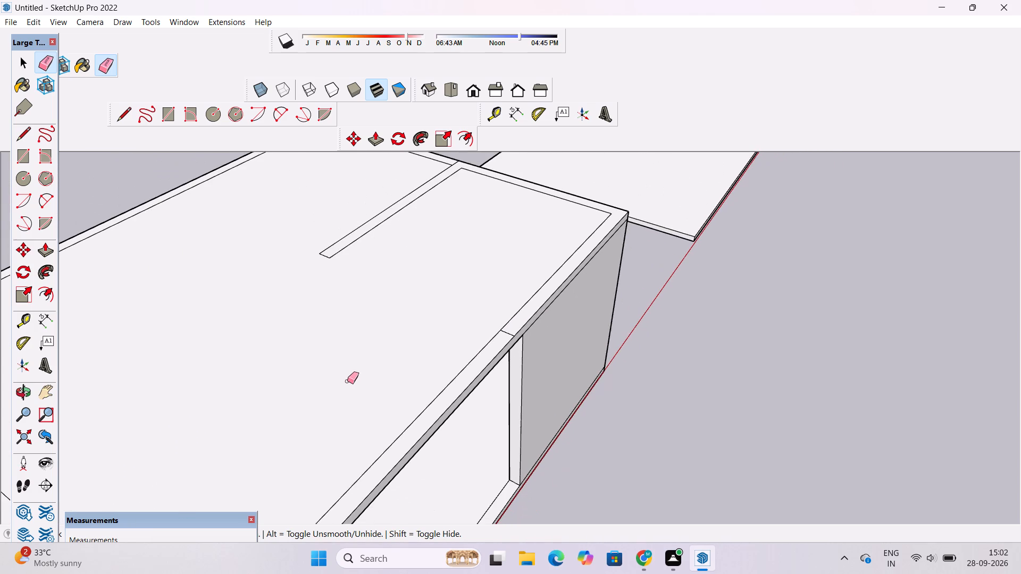
Raise the U-shaped wall strip on the upper slab to a height of 24' with Push/Pull.
{"action": "key", "text": "p"}
{"action": "left_click", "coordinate": [520, 316]}
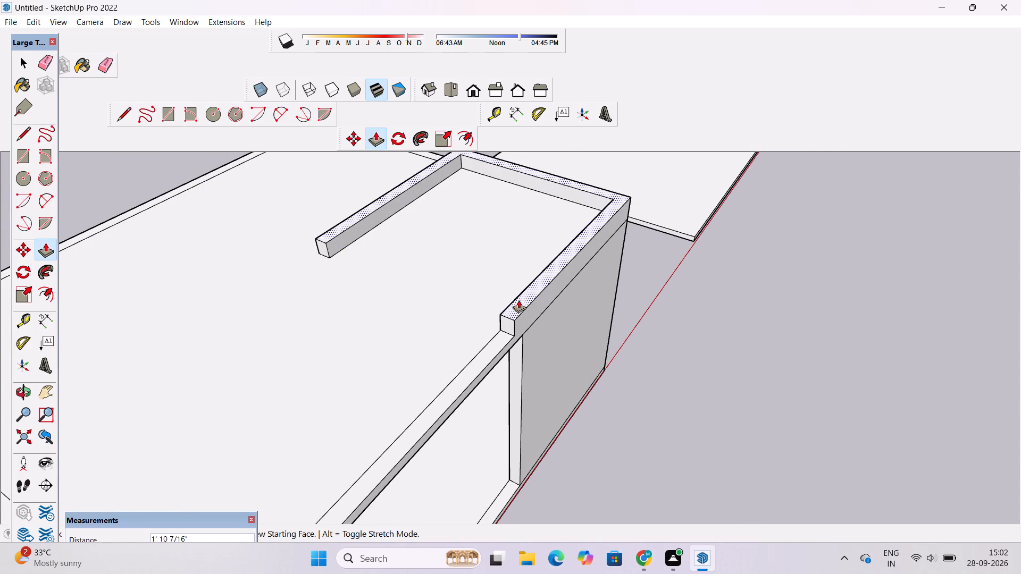
{"action": "scroll", "coordinate": [517, 300], "scroll_direction": "down", "scroll_amount": 8}
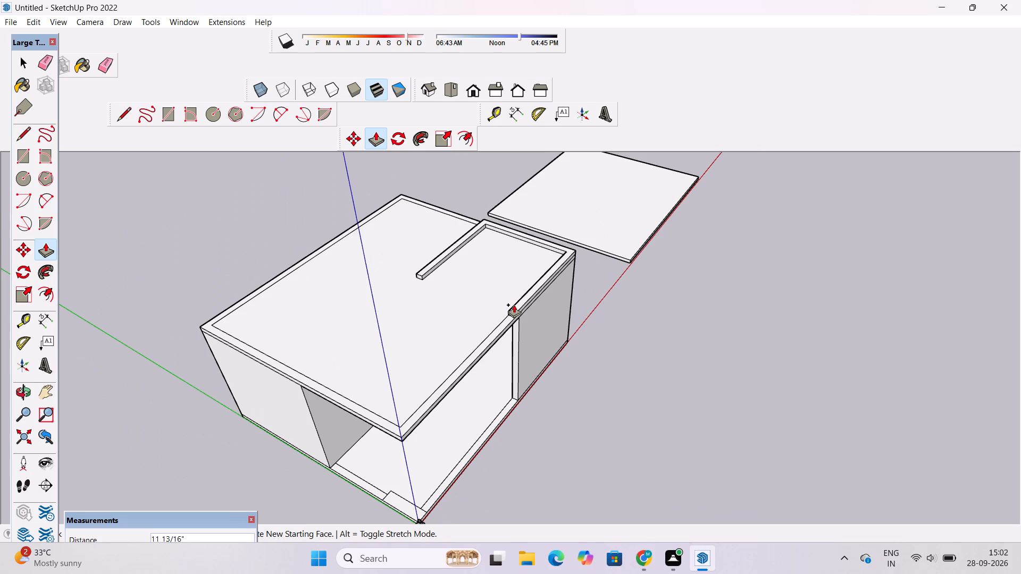
{"action": "key", "text": "o"}
{"action": "left_click_drag", "start_coordinate": [536, 351], "coordinate": [475, 301]}
{"action": "left_click_drag", "start_coordinate": [489, 314], "coordinate": [515, 354]}
{"action": "left_click_drag", "start_coordinate": [540, 372], "coordinate": [454, 314]}
{"action": "scroll", "coordinate": [450, 312], "scroll_direction": "down", "scroll_amount": 6}
{"action": "left_click_drag", "start_coordinate": [503, 323], "coordinate": [483, 285]}
{"action": "left_click_drag", "start_coordinate": [475, 291], "coordinate": [425, 331], "text": "shift"}
{"action": "left_click_drag", "start_coordinate": [430, 361], "coordinate": [425, 376]}
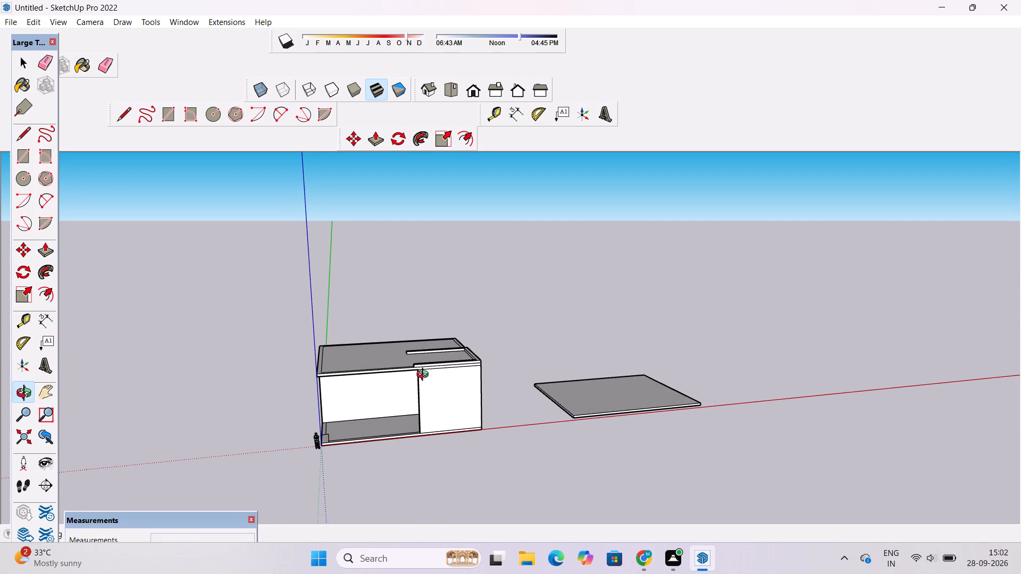
{"action": "key", "text": "p"}
{"action": "scroll", "coordinate": [446, 336], "scroll_direction": "up", "scroll_amount": 6}
{"action": "scroll", "coordinate": [446, 336], "scroll_direction": "down", "scroll_amount": 3}
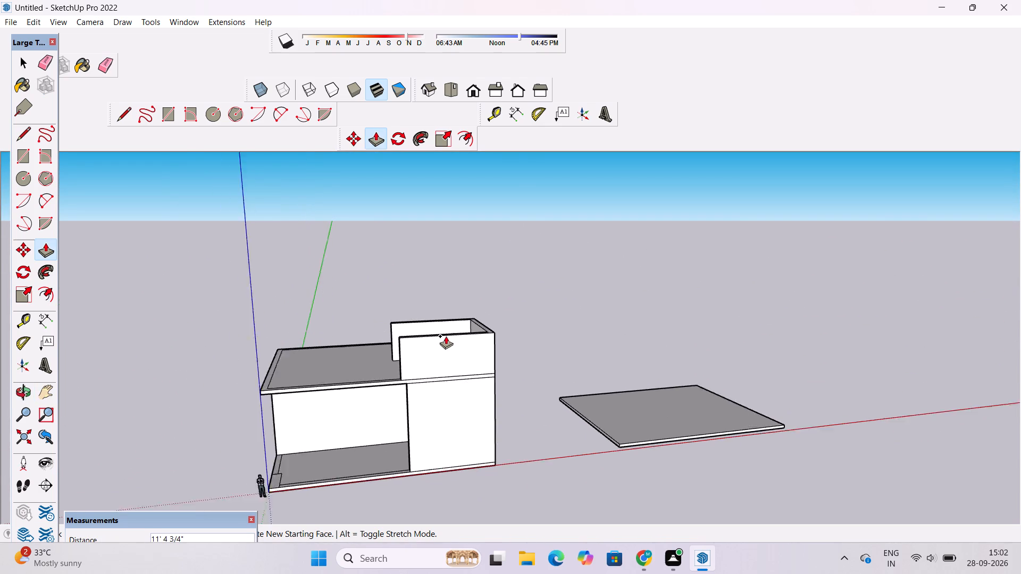
{"action": "scroll", "coordinate": [446, 336], "scroll_direction": "down", "scroll_amount": 3}
{"action": "scroll", "coordinate": [451, 319], "scroll_direction": "up", "scroll_amount": 4}
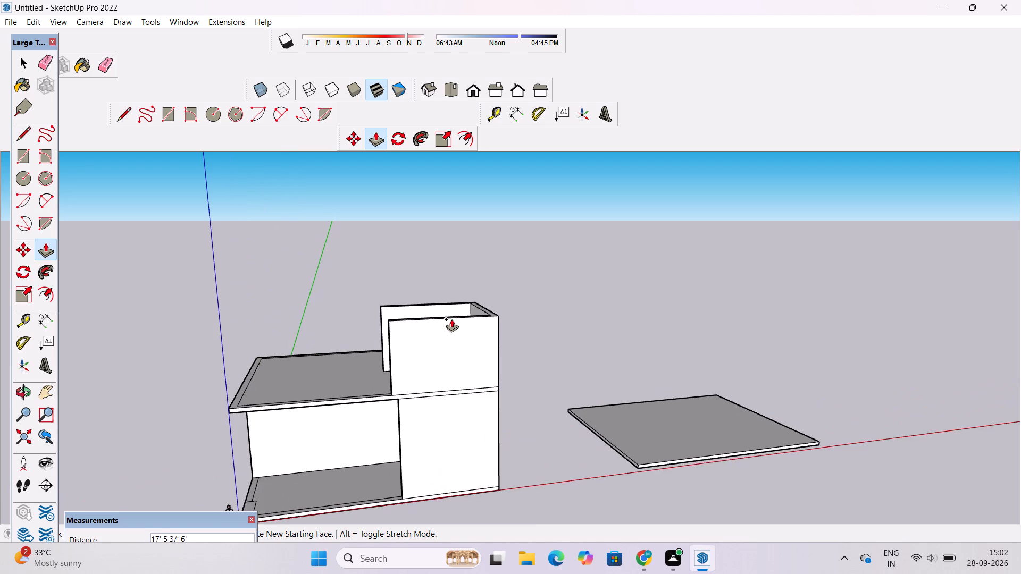
{"action": "scroll", "coordinate": [453, 317], "scroll_direction": "up", "scroll_amount": 3}
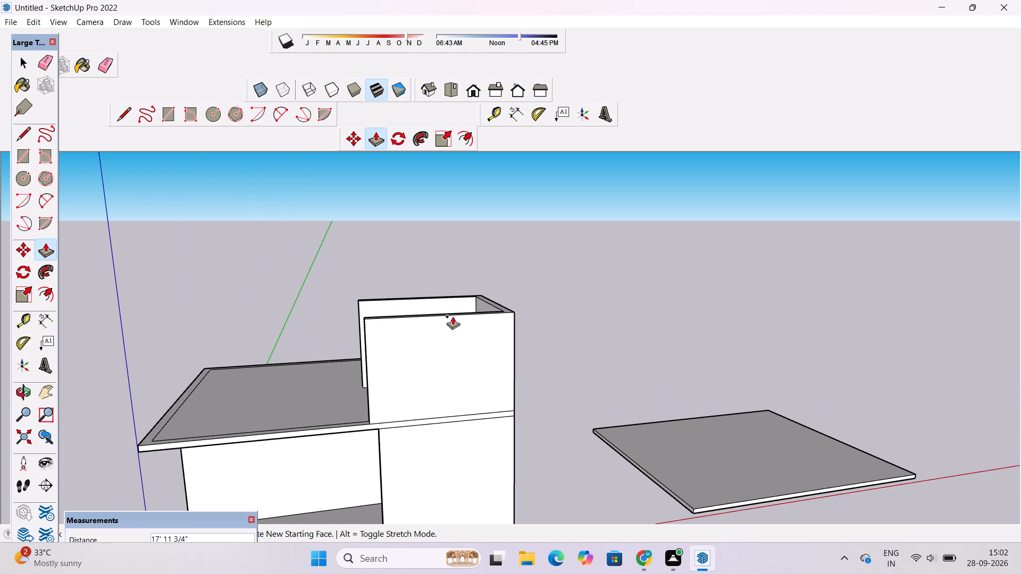
{"action": "scroll", "coordinate": [453, 316], "scroll_direction": "up", "scroll_amount": 1}
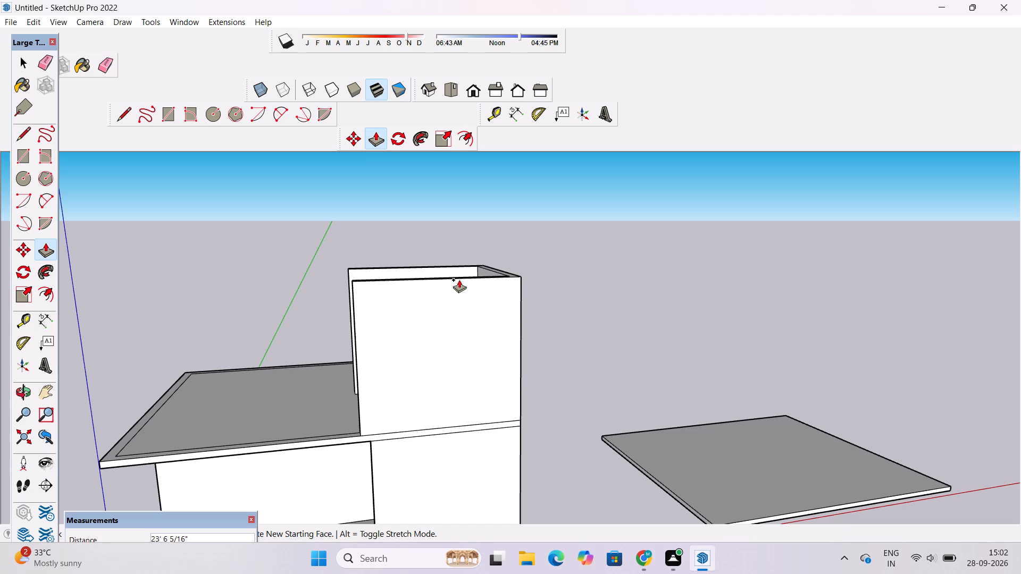
{"action": "type", "text": "24'"}
{"action": "key", "text": "Return"}
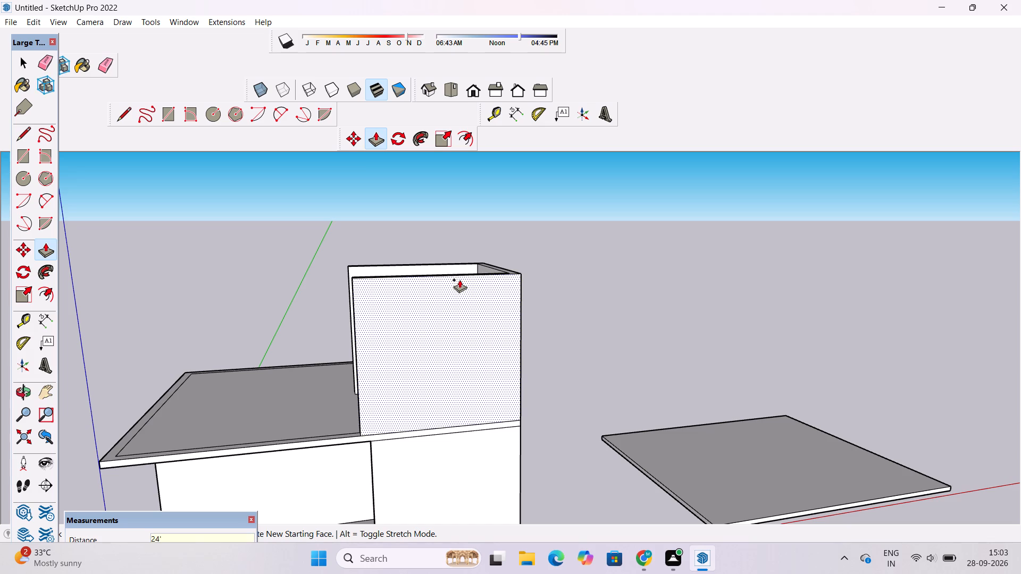
Examine the upper-level walls, the slab edge and the open ground-floor bay from several angles.
{"action": "key", "text": "o"}
{"action": "left_click_drag", "start_coordinate": [430, 313], "coordinate": [352, 313]}
{"action": "left_click_drag", "start_coordinate": [315, 328], "coordinate": [376, 238]}
{"action": "scroll", "coordinate": [400, 276], "scroll_direction": "down", "scroll_amount": 4}
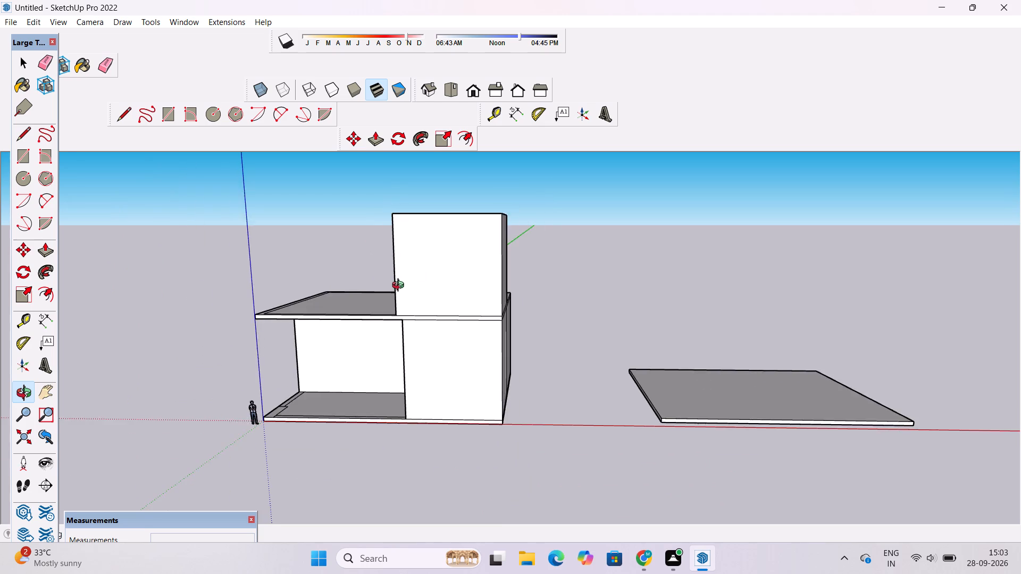
{"action": "left_click_drag", "start_coordinate": [419, 263], "coordinate": [449, 325]}
{"action": "scroll", "coordinate": [388, 343], "scroll_direction": "up", "scroll_amount": 5}
{"action": "left_click_drag", "start_coordinate": [387, 353], "coordinate": [461, 367]}
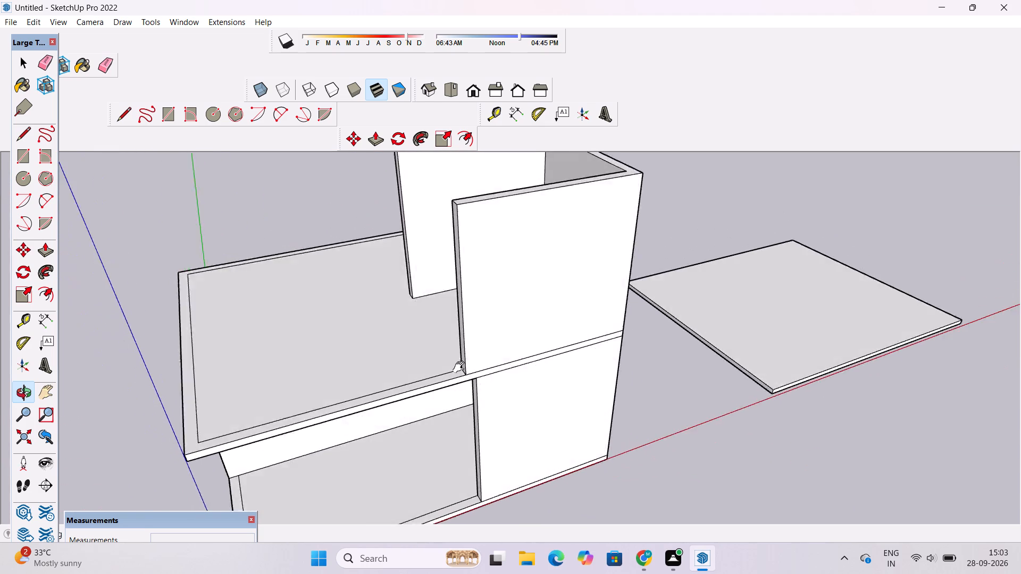
{"action": "left_click_drag", "start_coordinate": [461, 367], "coordinate": [450, 346]}
{"action": "scroll", "coordinate": [435, 336], "scroll_direction": "up", "scroll_amount": 5}
{"action": "left_click_drag", "start_coordinate": [446, 345], "coordinate": [404, 342]}
{"action": "scroll", "coordinate": [401, 336], "scroll_direction": "down", "scroll_amount": 5}
{"action": "left_click_drag", "start_coordinate": [404, 339], "coordinate": [406, 312]}
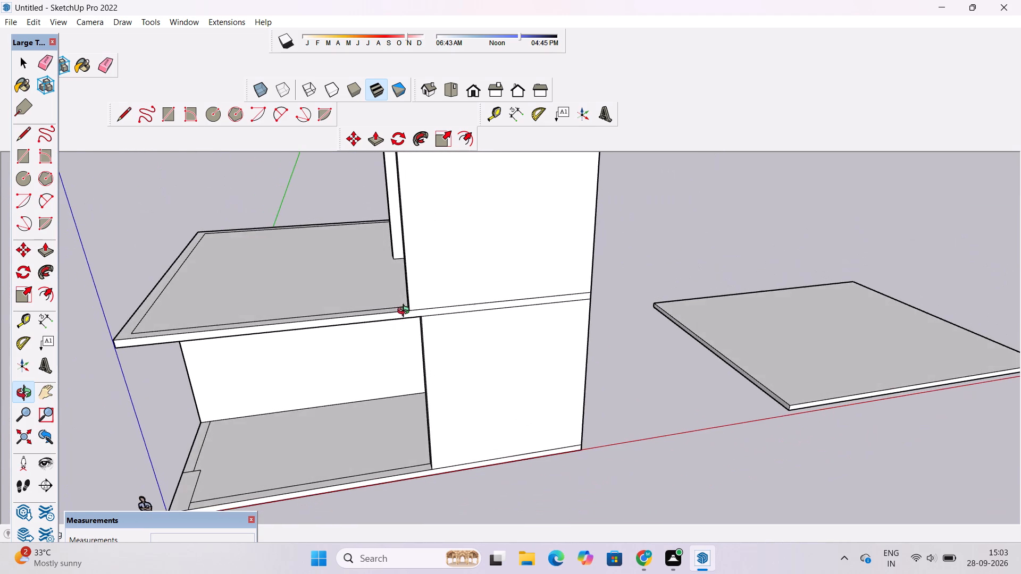
{"action": "left_click_drag", "start_coordinate": [406, 312], "coordinate": [406, 311]}
{"action": "left_click_drag", "start_coordinate": [457, 356], "coordinate": [411, 336]}
{"action": "scroll", "coordinate": [412, 329], "scroll_direction": "down", "scroll_amount": 7}
{"action": "left_click_drag", "start_coordinate": [431, 348], "coordinate": [409, 322]}
{"action": "scroll", "coordinate": [408, 316], "scroll_direction": "down", "scroll_amount": 7}
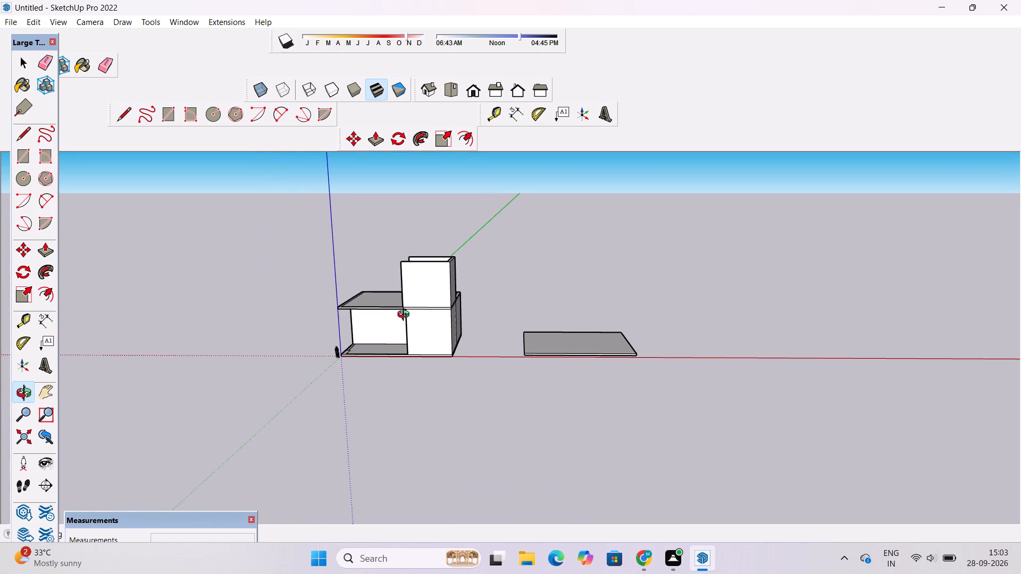
{"action": "scroll", "coordinate": [390, 324], "scroll_direction": "up", "scroll_amount": 5}
{"action": "left_click_drag", "start_coordinate": [388, 327], "coordinate": [457, 383]}
{"action": "scroll", "coordinate": [424, 369], "scroll_direction": "up", "scroll_amount": 4}
{"action": "left_click_drag", "start_coordinate": [421, 371], "coordinate": [426, 351]}
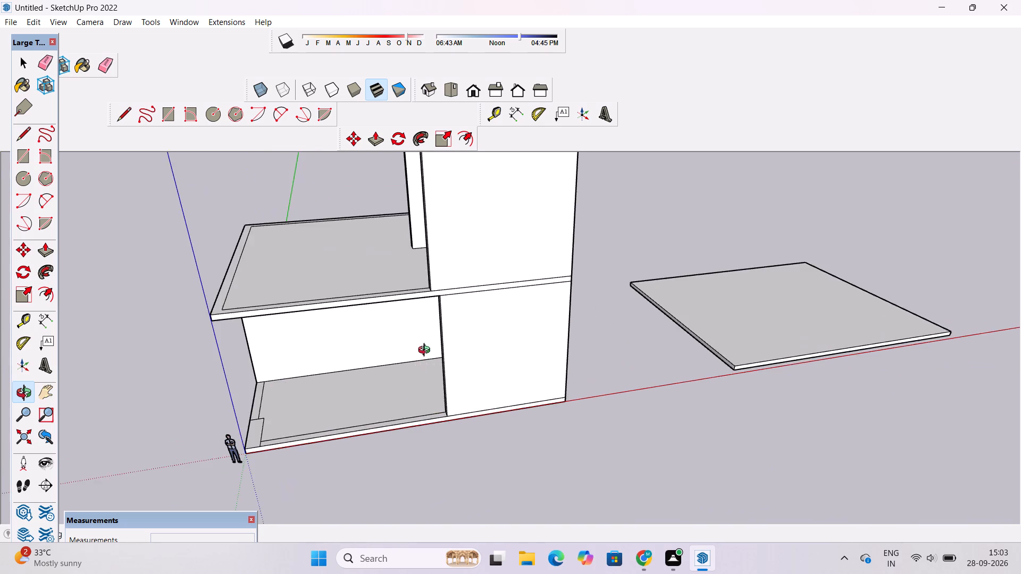
{"action": "left_click_drag", "start_coordinate": [426, 351], "coordinate": [441, 315]}
{"action": "left_click_drag", "start_coordinate": [444, 360], "coordinate": [442, 412]}
{"action": "scroll", "coordinate": [434, 341], "scroll_direction": "up", "scroll_amount": 4}
{"action": "left_click_drag", "start_coordinate": [437, 330], "coordinate": [433, 258], "text": "shift"}
{"action": "left_click_drag", "start_coordinate": [426, 288], "coordinate": [408, 341]}
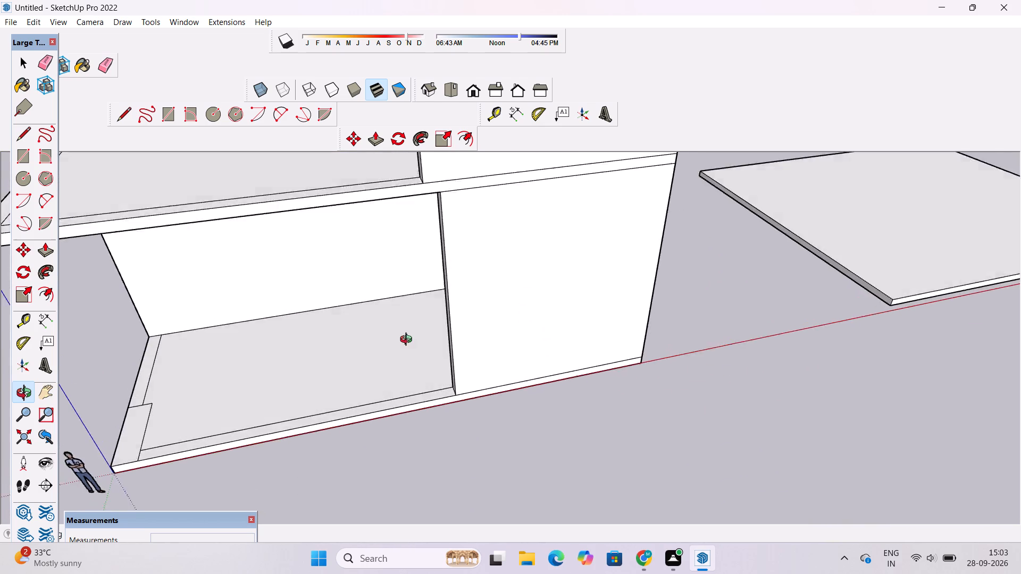
Examine the open ground-floor bay and how the front wall's free end meets the slab above.
{"action": "left_click_drag", "start_coordinate": [408, 341], "coordinate": [405, 351]}
{"action": "scroll", "coordinate": [406, 344], "scroll_direction": "down", "scroll_amount": 4}
{"action": "left_click_drag", "start_coordinate": [408, 333], "coordinate": [424, 303], "text": "shift"}
{"action": "left_click_drag", "start_coordinate": [429, 303], "coordinate": [396, 346]}
{"action": "scroll", "coordinate": [387, 328], "scroll_direction": "up", "scroll_amount": 1}
{"action": "left_click_drag", "start_coordinate": [389, 307], "coordinate": [413, 273], "text": "shift"}
{"action": "left_click_drag", "start_coordinate": [412, 290], "coordinate": [404, 306]}
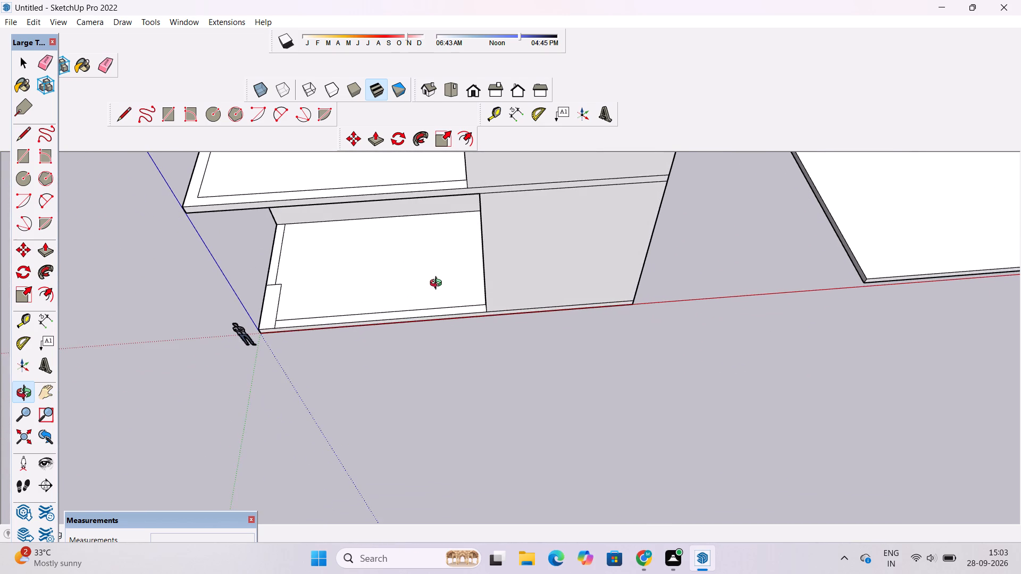
{"action": "left_click_drag", "start_coordinate": [439, 281], "coordinate": [420, 313], "text": "shift"}
{"action": "scroll", "coordinate": [412, 319], "scroll_direction": "up", "scroll_amount": 5, "text": "shift"}
{"action": "left_click_drag", "start_coordinate": [411, 319], "coordinate": [407, 345]}
{"action": "scroll", "coordinate": [406, 341], "scroll_direction": "down", "scroll_amount": 2, "text": "shift"}
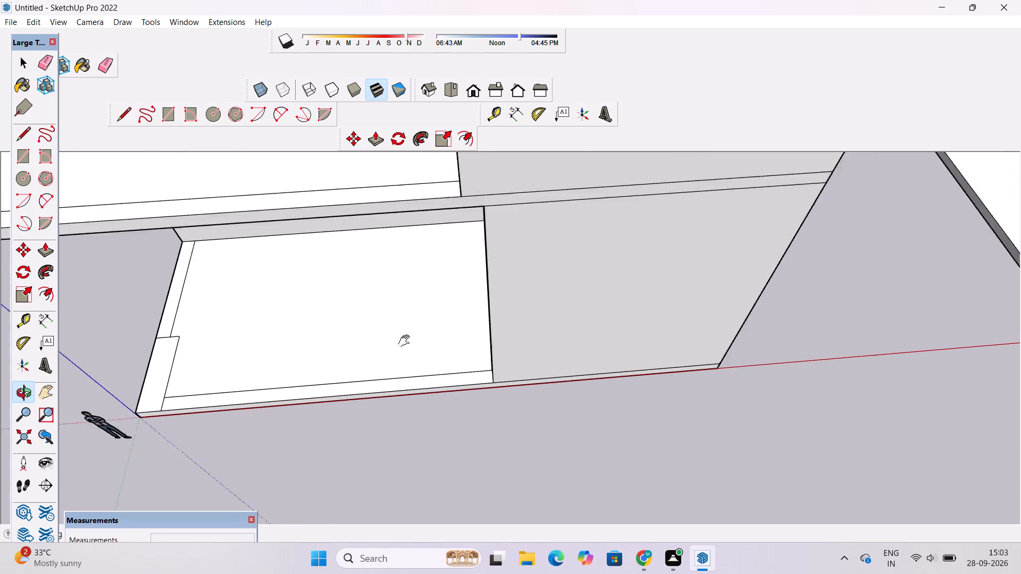
{"action": "scroll", "coordinate": [406, 341], "scroll_direction": "down", "scroll_amount": 2, "text": "shift"}
Extend the free end of the ground-floor front wall toward the open bay with Push/Pull, aligning it with the upper wall's end.
{"action": "left_click_drag", "start_coordinate": [409, 336], "coordinate": [414, 356], "text": "shift"}
{"action": "left_click_drag", "start_coordinate": [426, 365], "coordinate": [512, 301]}
{"action": "left_click_drag", "start_coordinate": [509, 300], "coordinate": [487, 323], "text": "shift"}
{"action": "key", "text": "p"}
{"action": "scroll", "coordinate": [428, 298], "scroll_direction": "up", "scroll_amount": 3}
{"action": "left_click", "coordinate": [448, 282]}
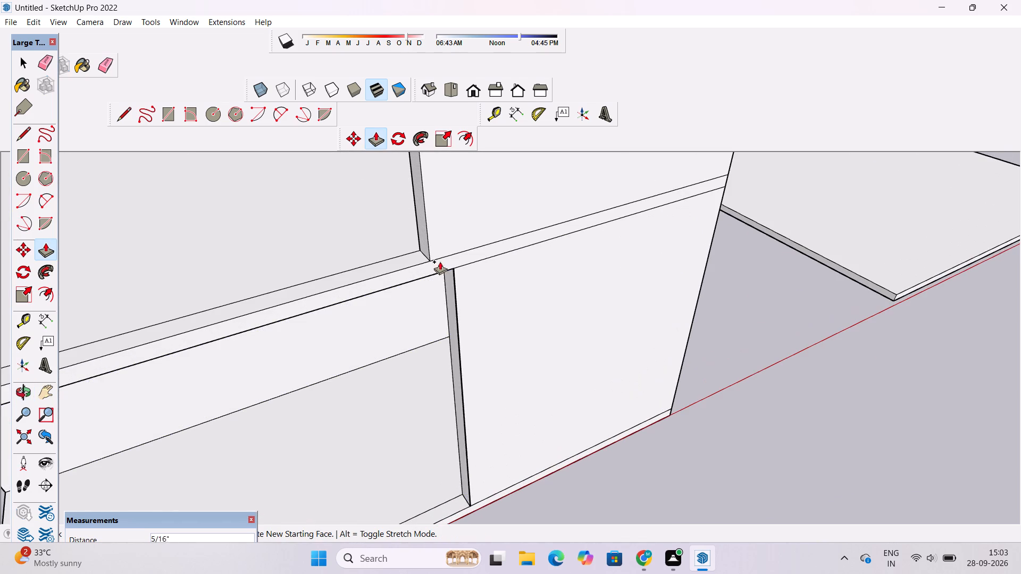
{"action": "left_click", "coordinate": [429, 239]}
Inspect the alignment of the lower and upper front wall ends from front and side viewpoints.
{"action": "key", "text": "o"}
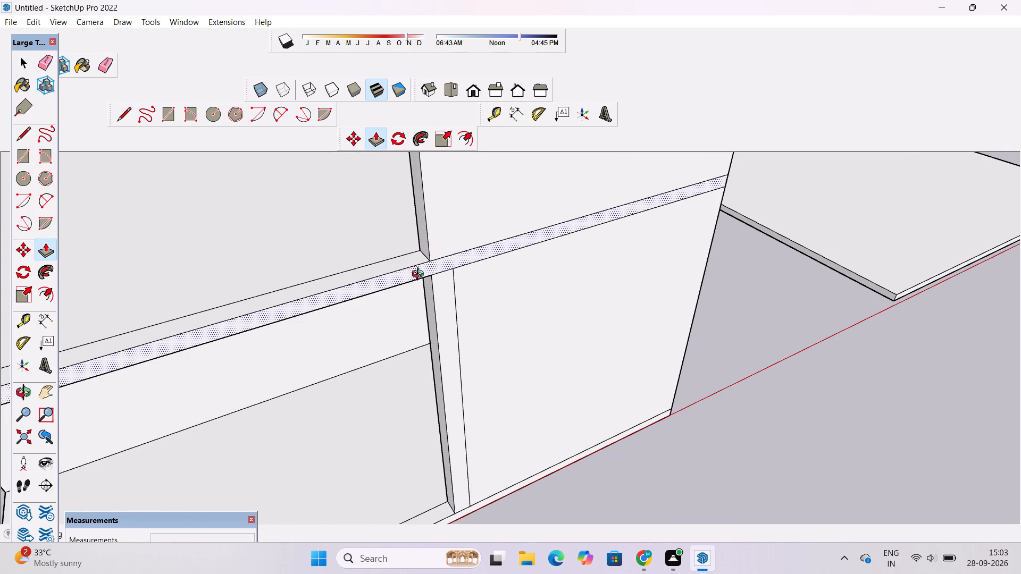
{"action": "scroll", "coordinate": [420, 285], "scroll_direction": "down", "scroll_amount": 8}
{"action": "left_click_drag", "start_coordinate": [512, 326], "coordinate": [436, 298]}
{"action": "scroll", "coordinate": [429, 289], "scroll_direction": "down", "scroll_amount": 4}
{"action": "left_click_drag", "start_coordinate": [431, 289], "coordinate": [450, 324], "text": "shift"}
{"action": "left_click_drag", "start_coordinate": [447, 344], "coordinate": [454, 325]}
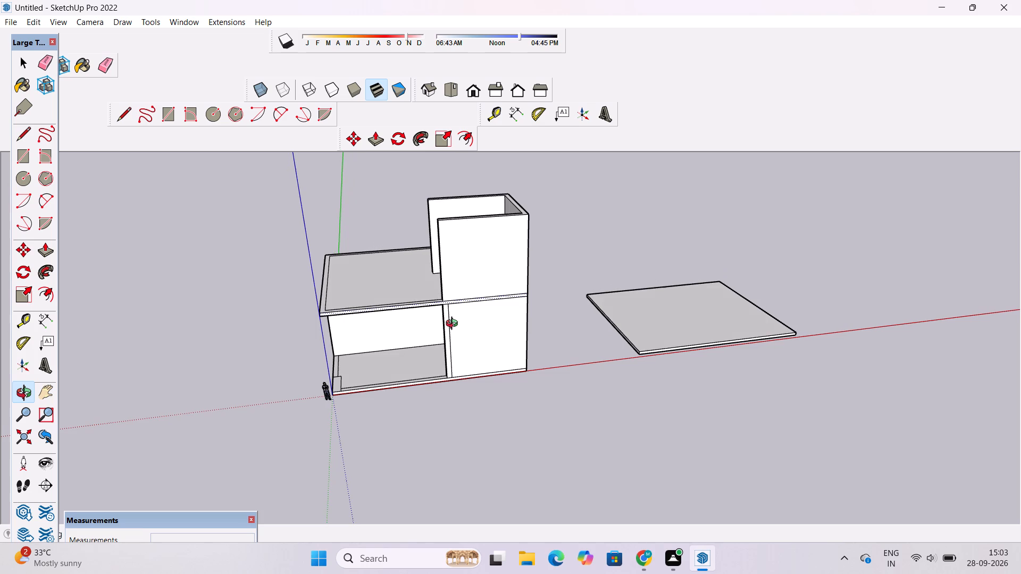
{"action": "left_click_drag", "start_coordinate": [451, 332], "coordinate": [460, 305]}
{"action": "left_click_drag", "start_coordinate": [443, 335], "coordinate": [452, 300]}
{"action": "scroll", "coordinate": [411, 296], "scroll_direction": "up", "scroll_amount": 4}
{"action": "scroll", "coordinate": [437, 279], "scroll_direction": "down", "scroll_amount": 6}
{"action": "left_click_drag", "start_coordinate": [442, 280], "coordinate": [448, 335]}
{"action": "left_click_drag", "start_coordinate": [417, 335], "coordinate": [479, 313], "text": "shift"}
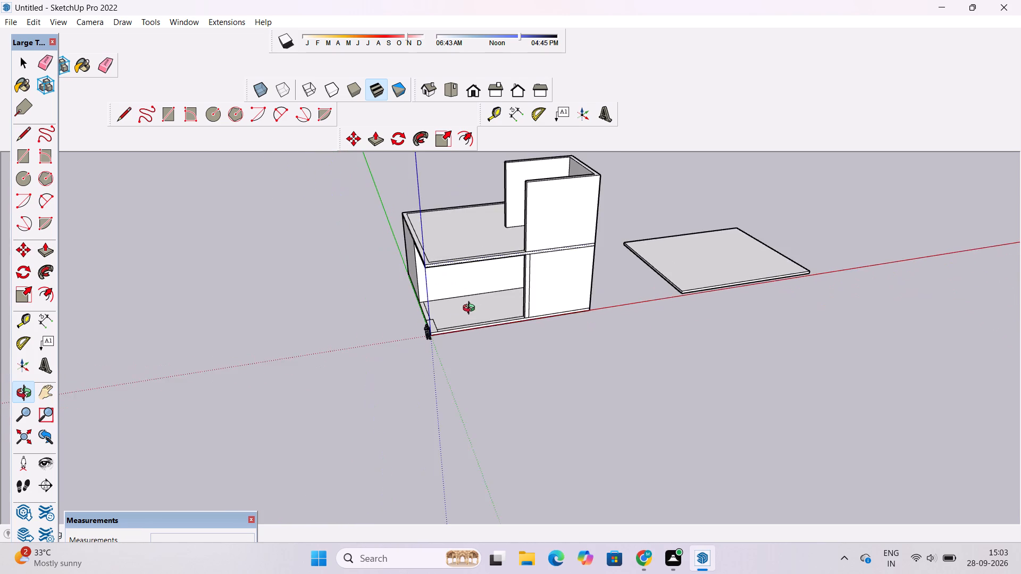
{"action": "scroll", "coordinate": [471, 309], "scroll_direction": "up", "scroll_amount": 3}
{"action": "left_click_drag", "start_coordinate": [517, 293], "coordinate": [401, 320]}
{"action": "left_click_drag", "start_coordinate": [397, 333], "coordinate": [397, 290]}
{"action": "left_click_drag", "start_coordinate": [398, 289], "coordinate": [428, 302], "text": "shift"}
{"action": "key", "text": "space"}
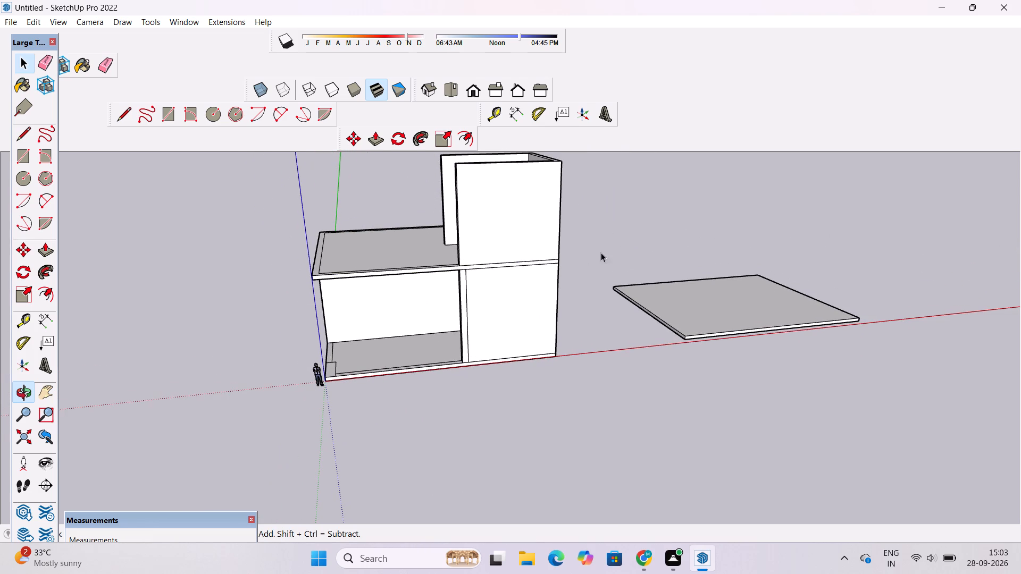
{"action": "left_click", "coordinate": [610, 241]}
{"action": "scroll", "coordinate": [420, 244], "scroll_direction": "up", "scroll_amount": 5}
{"action": "key", "text": "o"}
{"action": "scroll", "coordinate": [420, 244], "scroll_direction": "down", "scroll_amount": 7}
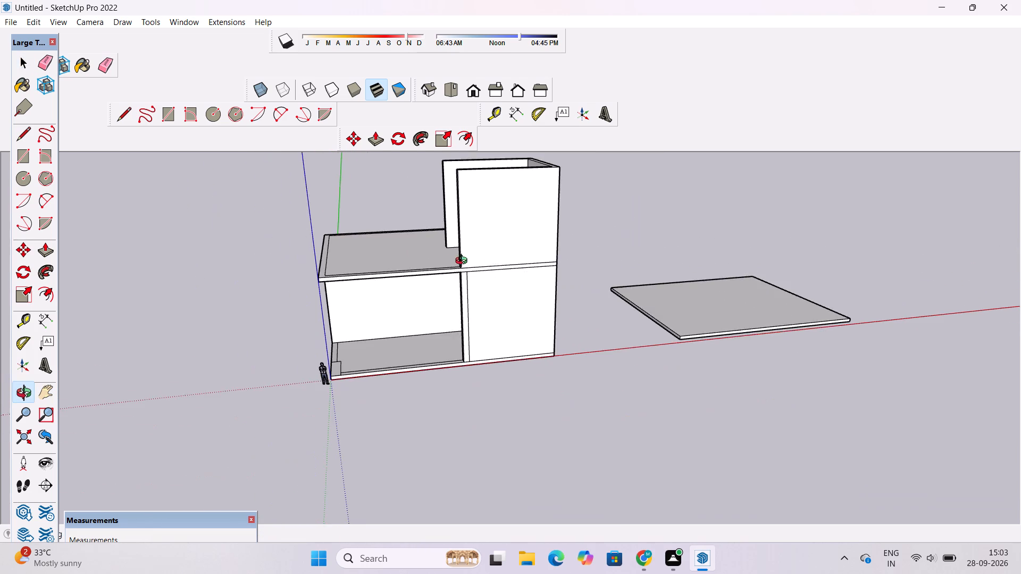
Examine the upper slab, its edge strip and the U-shaped upper walls from raised viewpoints.
{"action": "left_click_drag", "start_coordinate": [509, 261], "coordinate": [575, 417]}
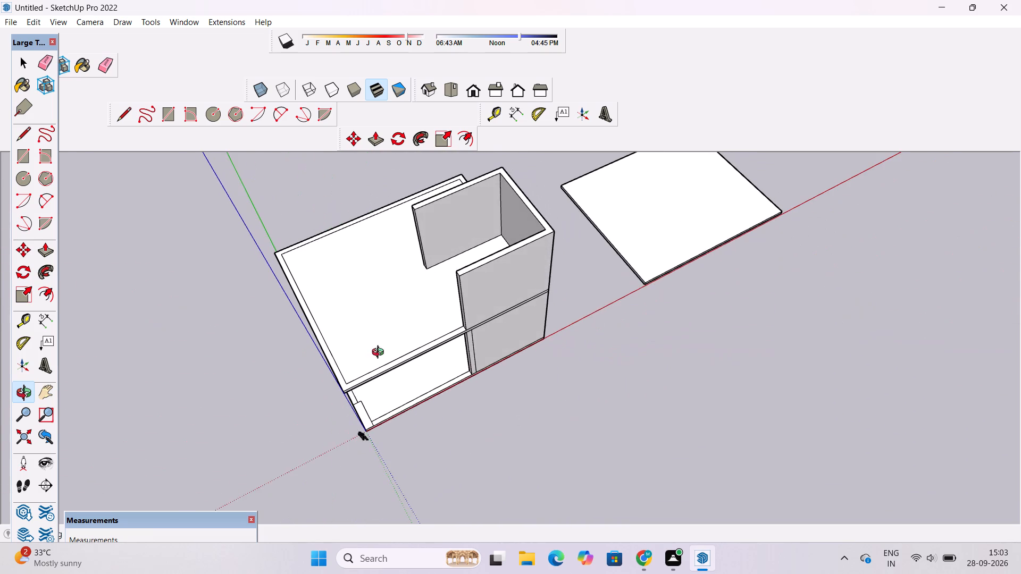
{"action": "scroll", "coordinate": [349, 348], "scroll_direction": "up", "scroll_amount": 4}
{"action": "left_click_drag", "start_coordinate": [349, 348], "coordinate": [382, 332], "text": "shift"}
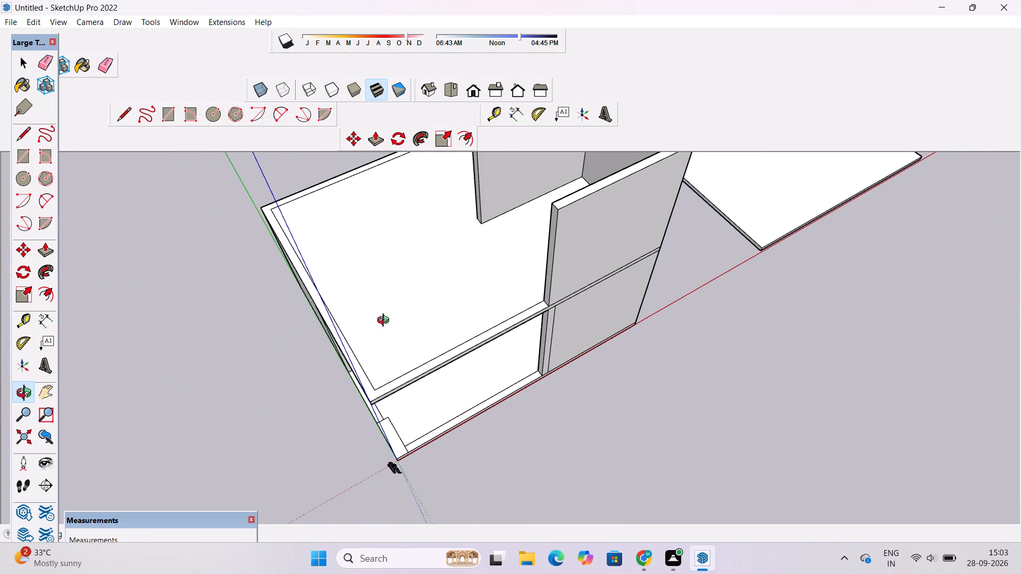
{"action": "scroll", "coordinate": [386, 322], "scroll_direction": "up", "scroll_amount": 3}
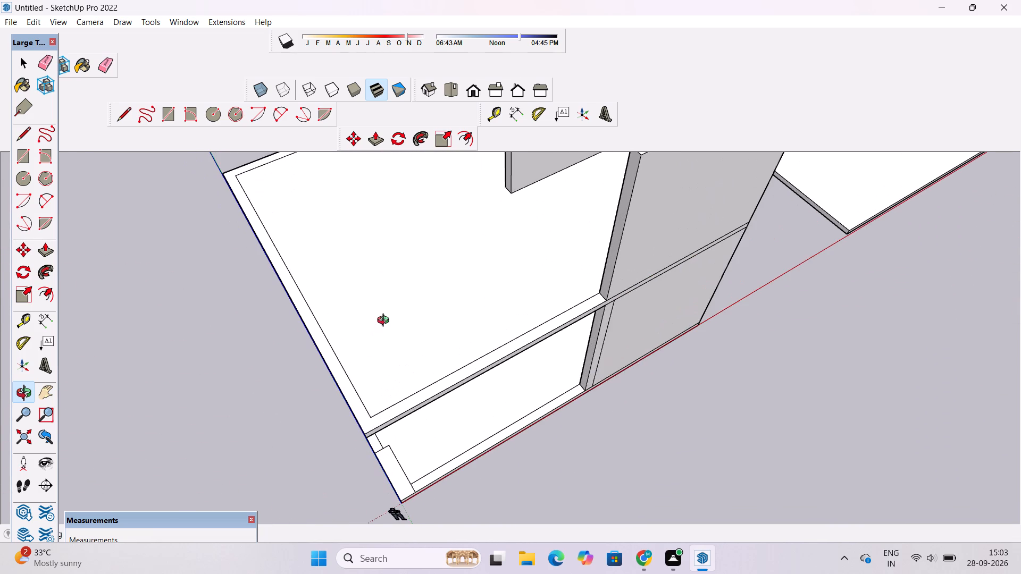
{"action": "scroll", "coordinate": [386, 322], "scroll_direction": "down", "scroll_amount": 5}
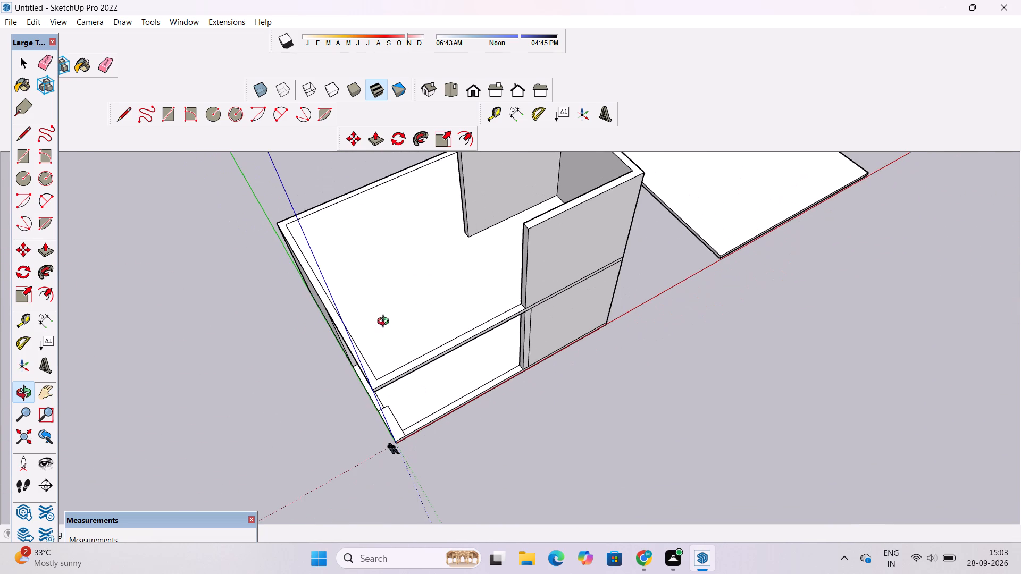
{"action": "scroll", "coordinate": [386, 323], "scroll_direction": "down", "scroll_amount": 1}
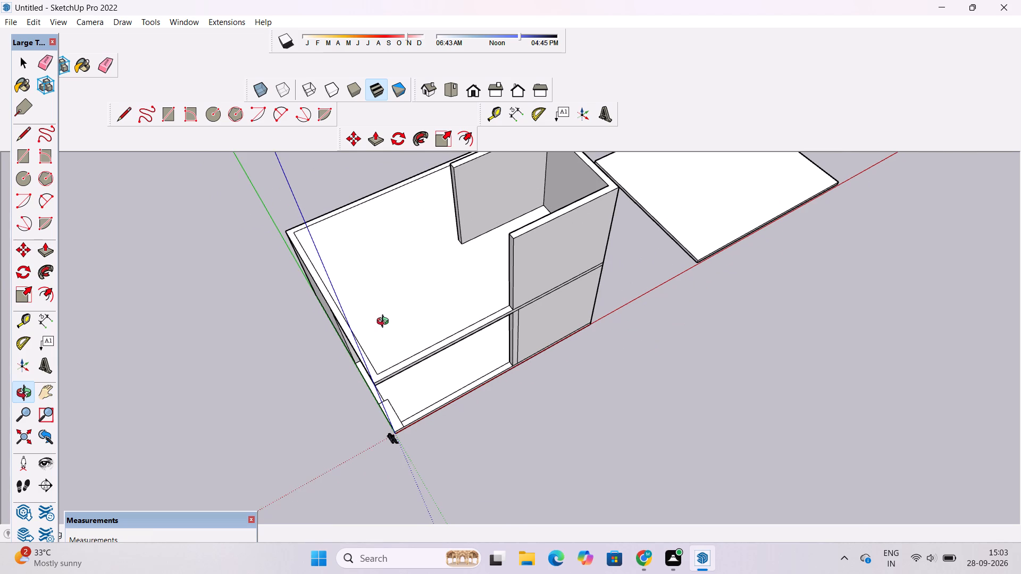
{"action": "scroll", "coordinate": [385, 321], "scroll_direction": "down", "scroll_amount": 4}
{"action": "scroll", "coordinate": [385, 321], "scroll_direction": "up", "scroll_amount": 4}
{"action": "left_click_drag", "start_coordinate": [398, 311], "coordinate": [373, 325], "text": "shift"}
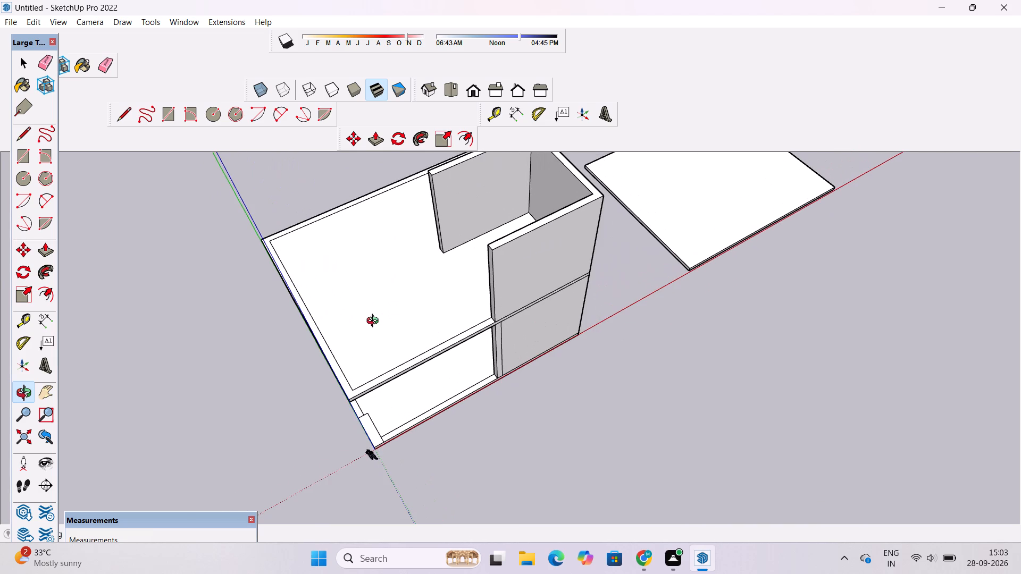
{"action": "scroll", "coordinate": [375, 322], "scroll_direction": "down", "scroll_amount": 3}
{"action": "left_click_drag", "start_coordinate": [414, 319], "coordinate": [414, 242]}
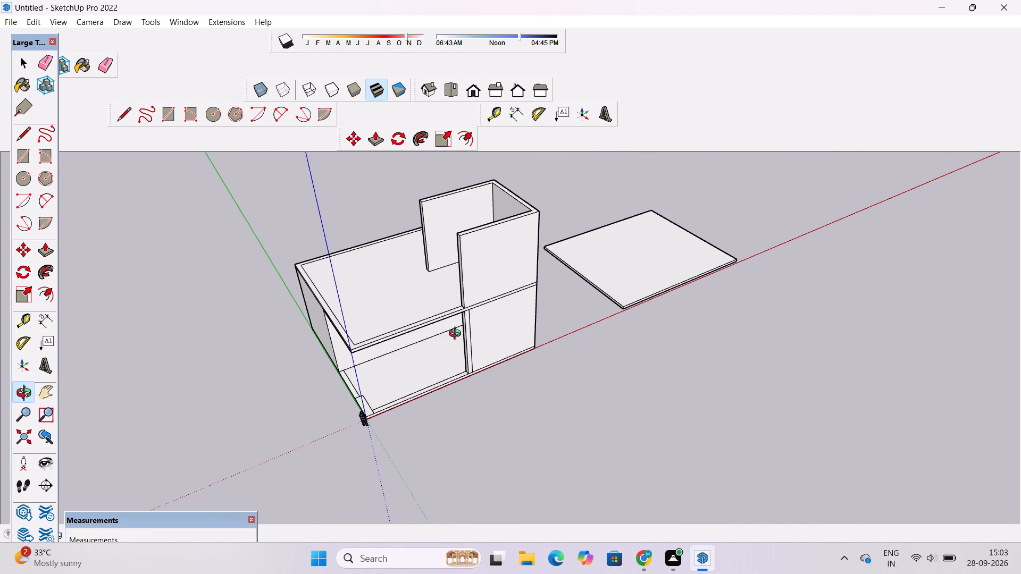
{"action": "left_click_drag", "start_coordinate": [457, 334], "coordinate": [449, 314]}
{"action": "scroll", "coordinate": [446, 306], "scroll_direction": "down", "scroll_amount": 2}
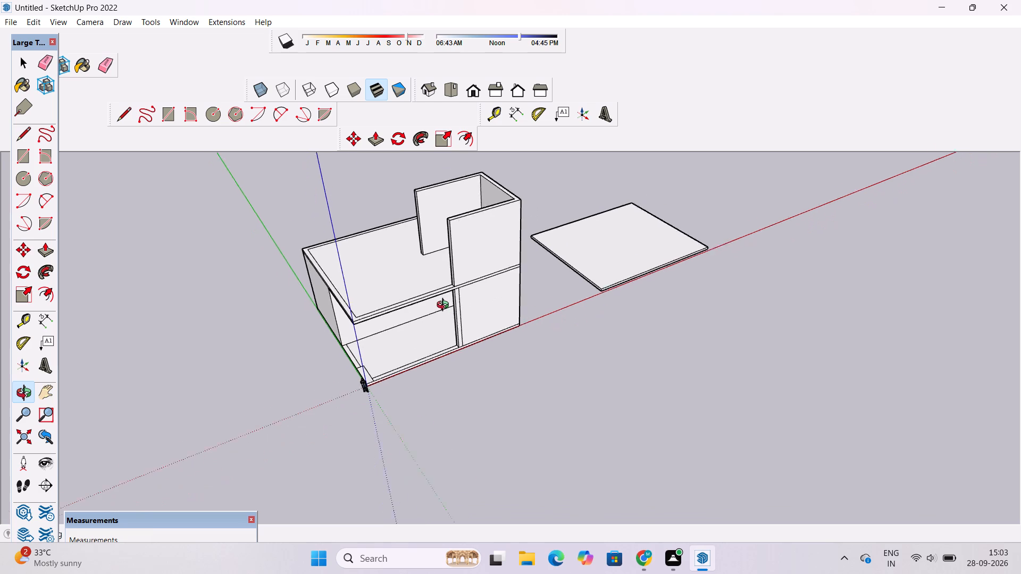
{"action": "scroll", "coordinate": [445, 306], "scroll_direction": "down", "scroll_amount": 3}
{"action": "left_click_drag", "start_coordinate": [445, 306], "coordinate": [444, 343]}
{"action": "scroll", "coordinate": [446, 314], "scroll_direction": "up", "scroll_amount": 10}
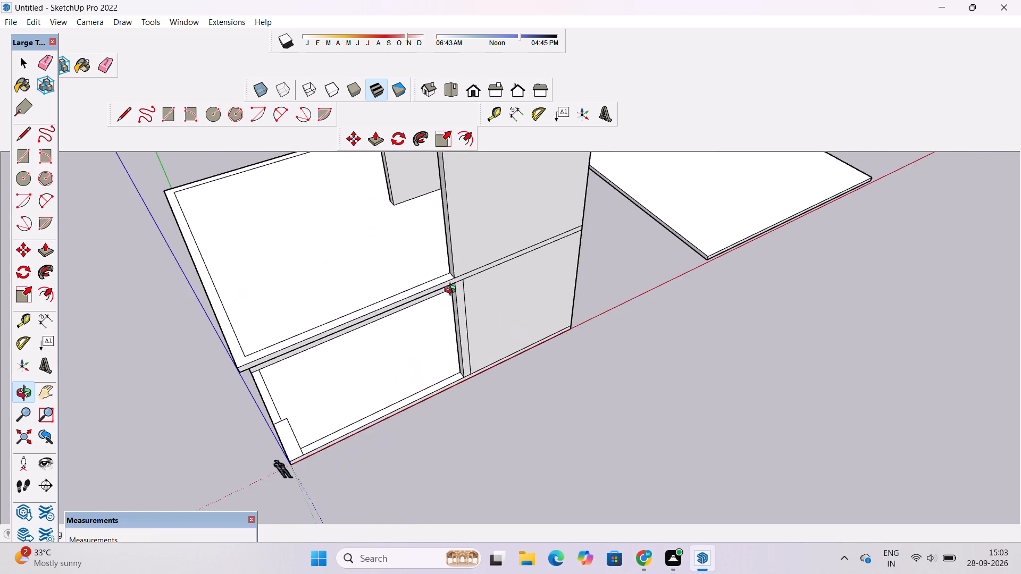
{"action": "scroll", "coordinate": [451, 285], "scroll_direction": "up", "scroll_amount": 4}
{"action": "scroll", "coordinate": [451, 285], "scroll_direction": "down", "scroll_amount": 11}
{"action": "left_click_drag", "start_coordinate": [451, 285], "coordinate": [446, 327], "text": "shift"}
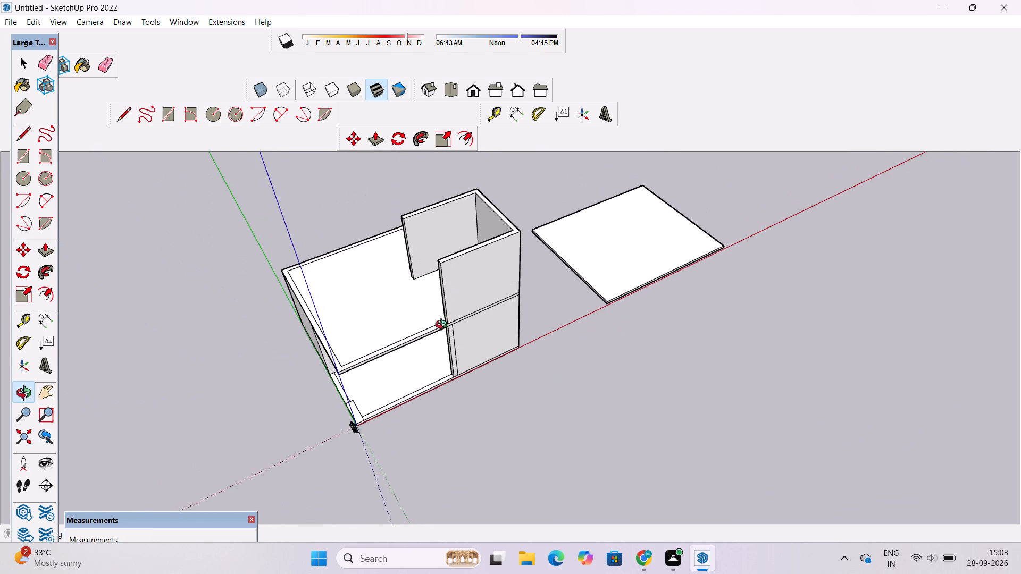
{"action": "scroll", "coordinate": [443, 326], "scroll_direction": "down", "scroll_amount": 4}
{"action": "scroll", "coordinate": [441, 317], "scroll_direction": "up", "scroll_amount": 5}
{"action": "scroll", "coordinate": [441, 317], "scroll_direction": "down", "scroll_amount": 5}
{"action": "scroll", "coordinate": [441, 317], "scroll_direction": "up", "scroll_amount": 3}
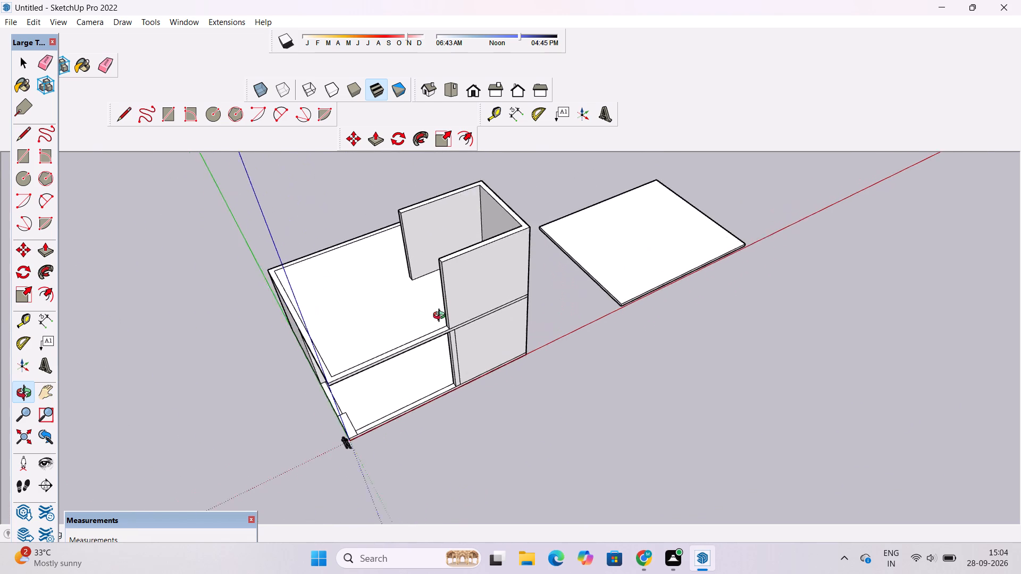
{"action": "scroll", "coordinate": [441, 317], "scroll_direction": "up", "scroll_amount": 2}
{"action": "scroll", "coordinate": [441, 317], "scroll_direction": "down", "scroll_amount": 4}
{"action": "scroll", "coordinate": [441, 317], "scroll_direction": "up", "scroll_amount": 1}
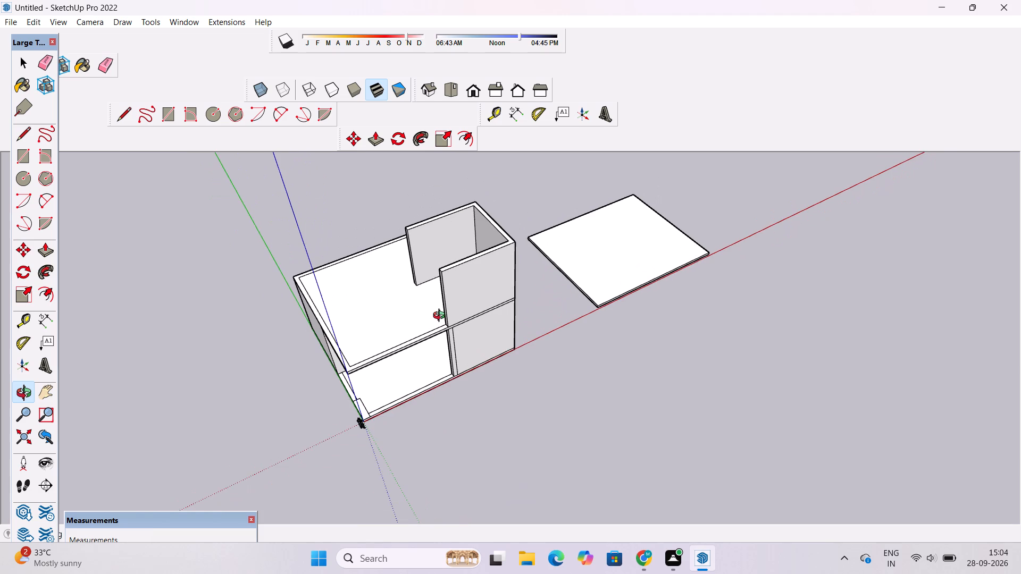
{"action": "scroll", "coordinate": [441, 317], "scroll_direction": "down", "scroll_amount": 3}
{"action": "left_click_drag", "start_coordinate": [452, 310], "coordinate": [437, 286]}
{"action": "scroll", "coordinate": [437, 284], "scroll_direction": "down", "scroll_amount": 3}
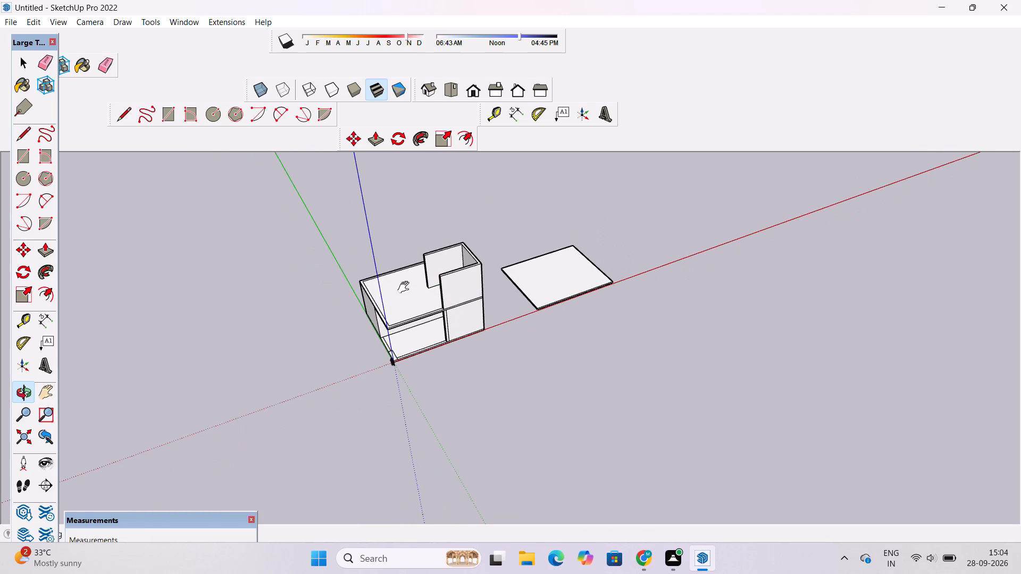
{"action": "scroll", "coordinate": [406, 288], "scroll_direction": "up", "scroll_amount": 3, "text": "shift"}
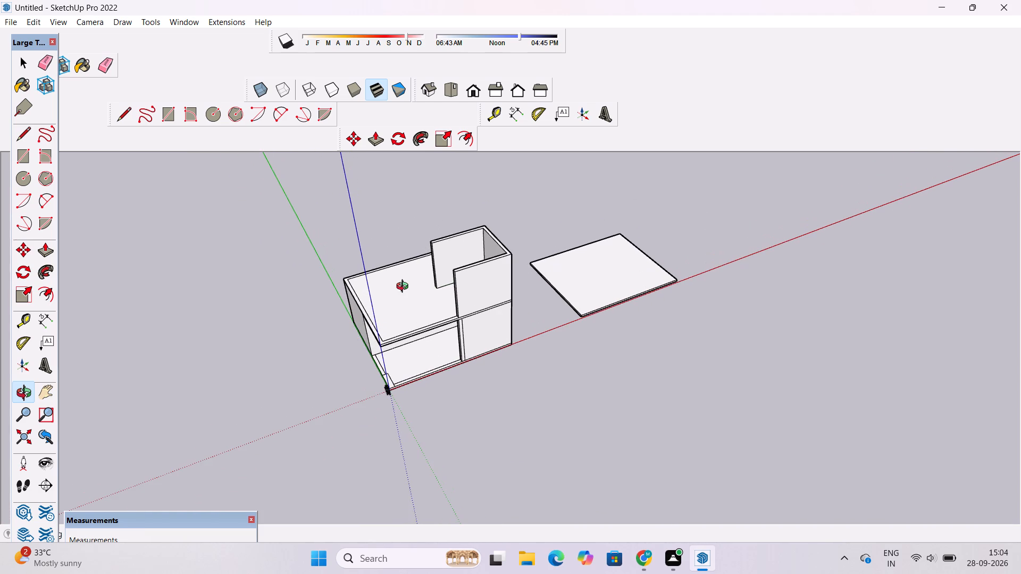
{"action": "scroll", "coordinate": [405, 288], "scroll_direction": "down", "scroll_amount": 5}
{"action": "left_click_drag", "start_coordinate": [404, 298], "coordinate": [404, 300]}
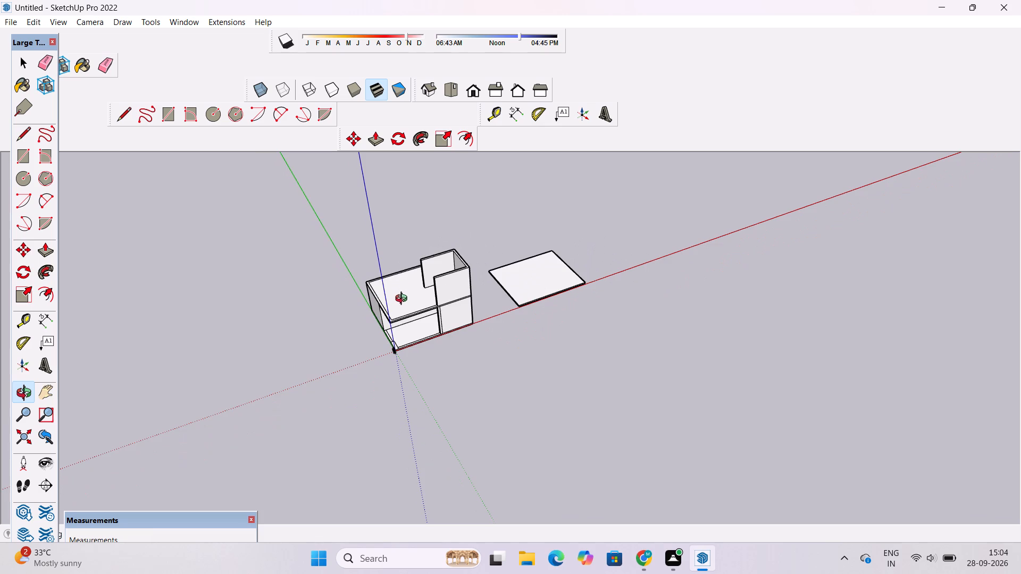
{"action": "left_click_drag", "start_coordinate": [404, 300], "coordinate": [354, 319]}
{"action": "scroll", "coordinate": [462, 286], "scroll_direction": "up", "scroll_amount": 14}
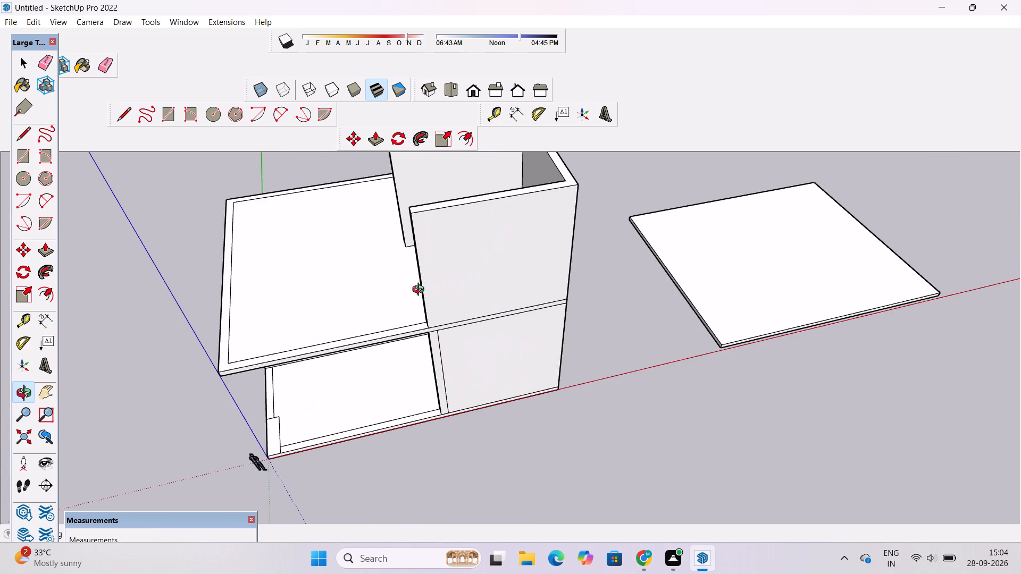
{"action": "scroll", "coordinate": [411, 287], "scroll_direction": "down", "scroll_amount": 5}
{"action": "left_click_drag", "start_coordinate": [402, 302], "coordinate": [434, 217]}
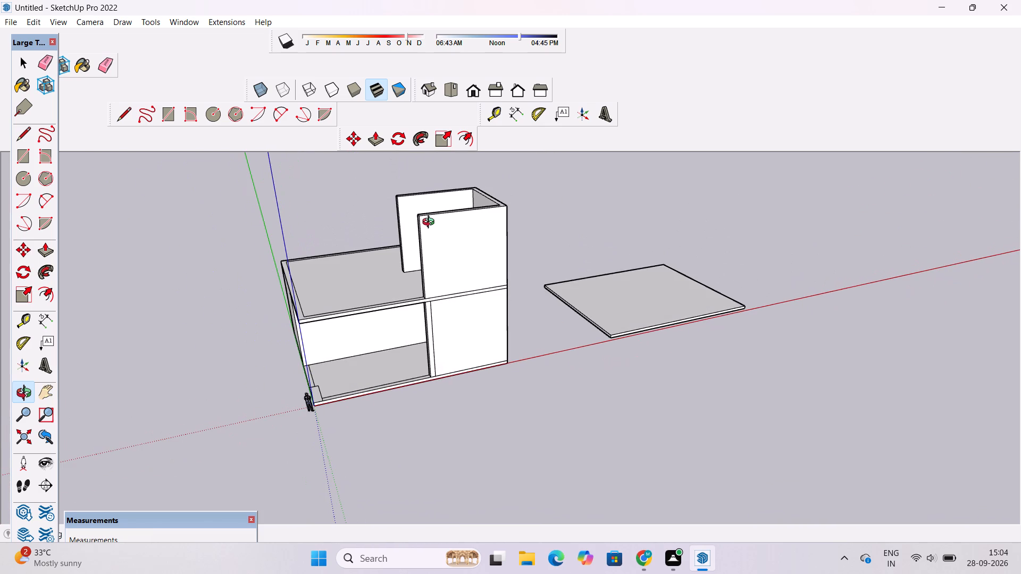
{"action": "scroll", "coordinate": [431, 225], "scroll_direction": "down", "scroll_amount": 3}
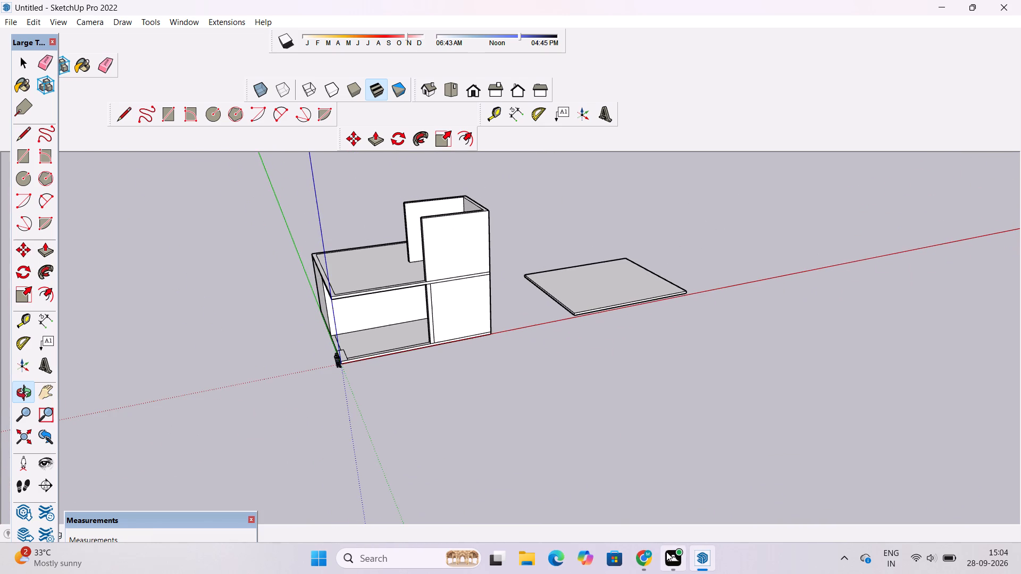
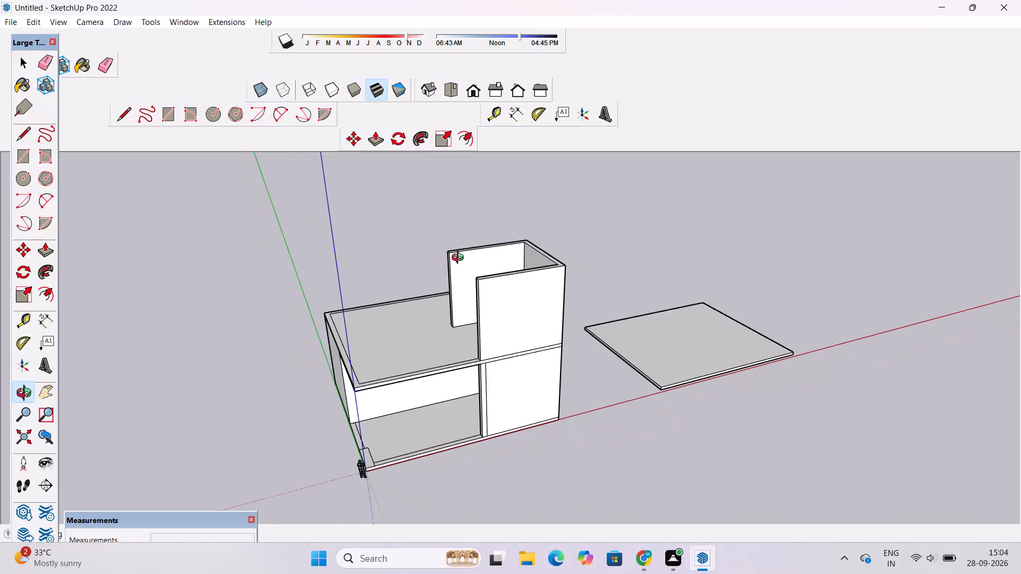
Push/pull the border strip around the upper-floor slab upward about 12' to form the enclosing walls.
{"action": "left_click_drag", "start_coordinate": [479, 266], "coordinate": [471, 273], "text": "shift"}
{"action": "left_click_drag", "start_coordinate": [478, 308], "coordinate": [395, 319]}
{"action": "scroll", "coordinate": [373, 334], "scroll_direction": "down", "scroll_amount": 6}
{"action": "left_click_drag", "start_coordinate": [396, 289], "coordinate": [370, 370]}
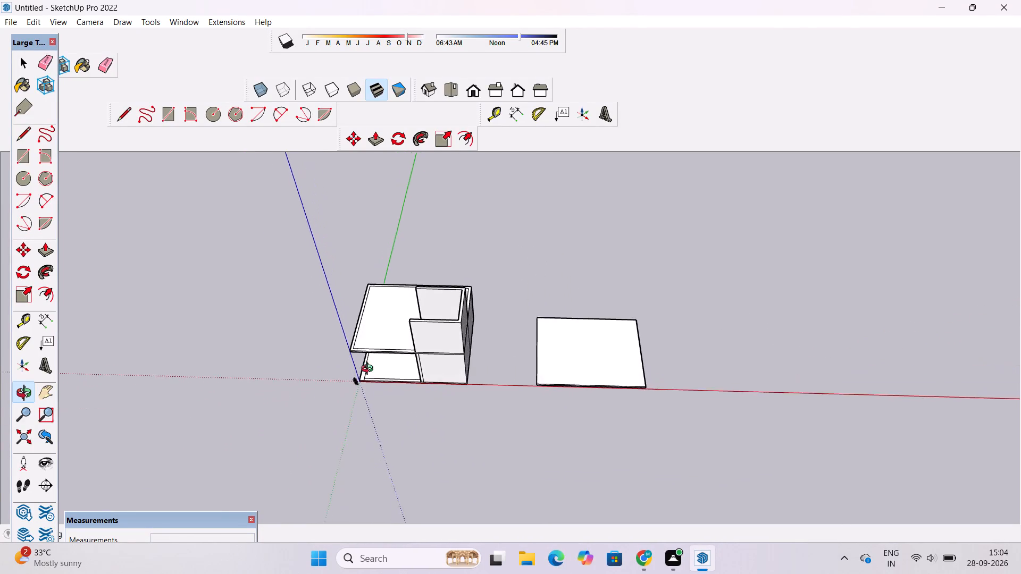
{"action": "left_click_drag", "start_coordinate": [370, 370], "coordinate": [363, 327]}
{"action": "scroll", "coordinate": [363, 327], "scroll_direction": "up", "scroll_amount": 8}
{"action": "left_click_drag", "start_coordinate": [322, 356], "coordinate": [372, 341], "text": "shift"}
{"action": "left_click_drag", "start_coordinate": [381, 366], "coordinate": [397, 319]}
{"action": "scroll", "coordinate": [410, 331], "scroll_direction": "up", "scroll_amount": 9}
{"action": "left_click_drag", "start_coordinate": [412, 331], "coordinate": [372, 331], "text": "shift"}
{"action": "left_click_drag", "start_coordinate": [346, 356], "coordinate": [384, 339]}
{"action": "scroll", "coordinate": [385, 337], "scroll_direction": "down", "scroll_amount": 4}
{"action": "left_click_drag", "start_coordinate": [385, 337], "coordinate": [369, 358], "text": "shift"}
{"action": "left_click_drag", "start_coordinate": [370, 365], "coordinate": [363, 395]}
{"action": "scroll", "coordinate": [414, 369], "scroll_direction": "up", "scroll_amount": 4}
{"action": "left_click_drag", "start_coordinate": [414, 367], "coordinate": [389, 348], "text": "shift"}
{"action": "left_click_drag", "start_coordinate": [404, 369], "coordinate": [397, 376]}
{"action": "key", "text": "p"}
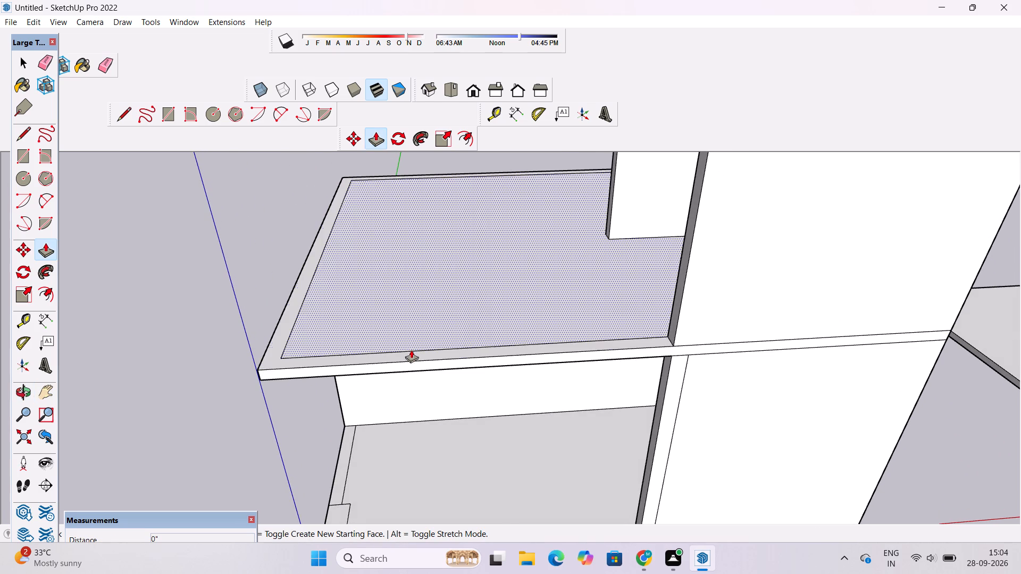
{"action": "scroll", "coordinate": [411, 349], "scroll_direction": "up", "scroll_amount": 1}
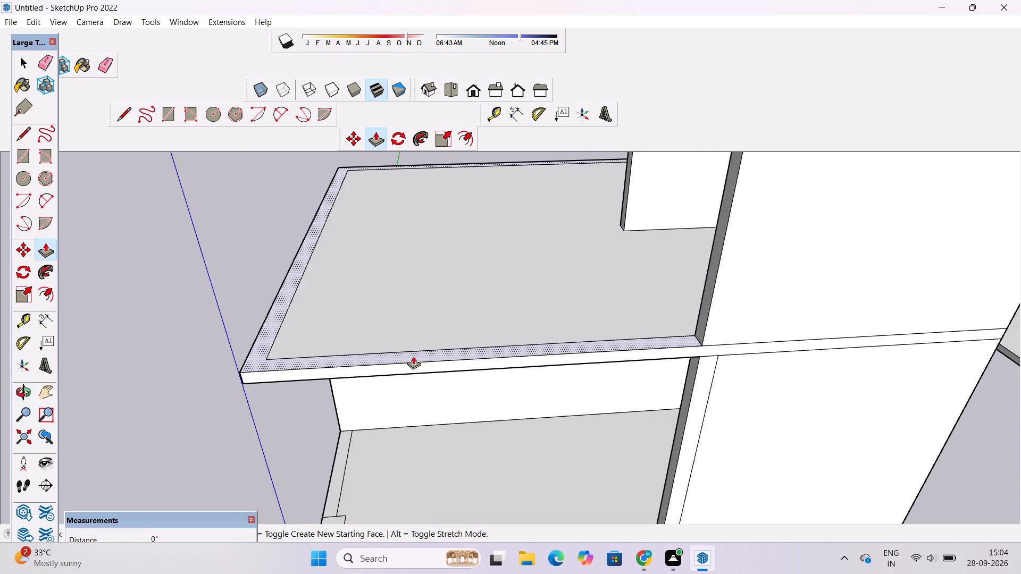
{"action": "left_click", "coordinate": [413, 356]}
{"action": "scroll", "coordinate": [412, 342], "scroll_direction": "down", "scroll_amount": 3}
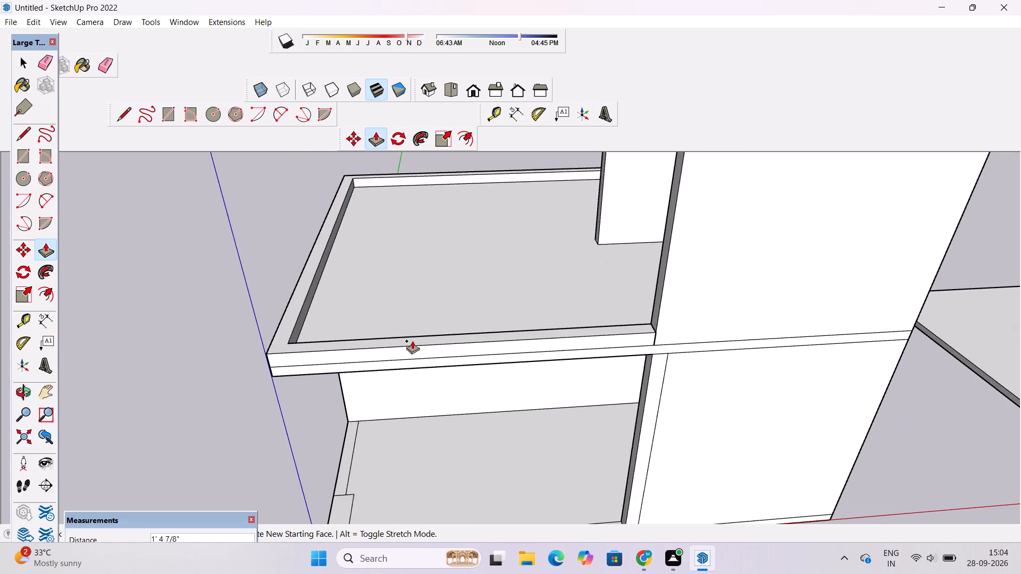
{"action": "scroll", "coordinate": [412, 341], "scroll_direction": "down", "scroll_amount": 8}
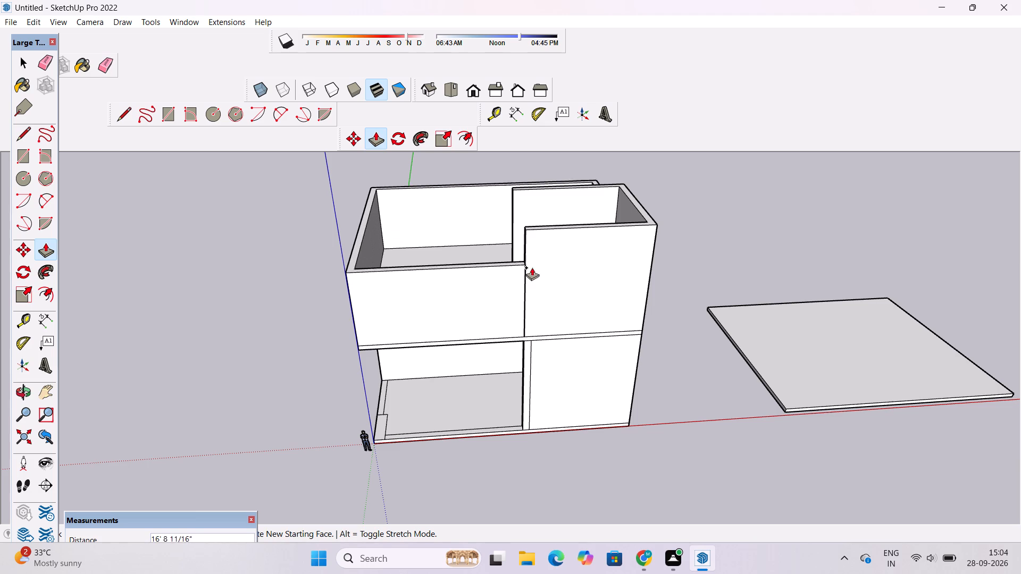
{"action": "left_click", "coordinate": [526, 286]}
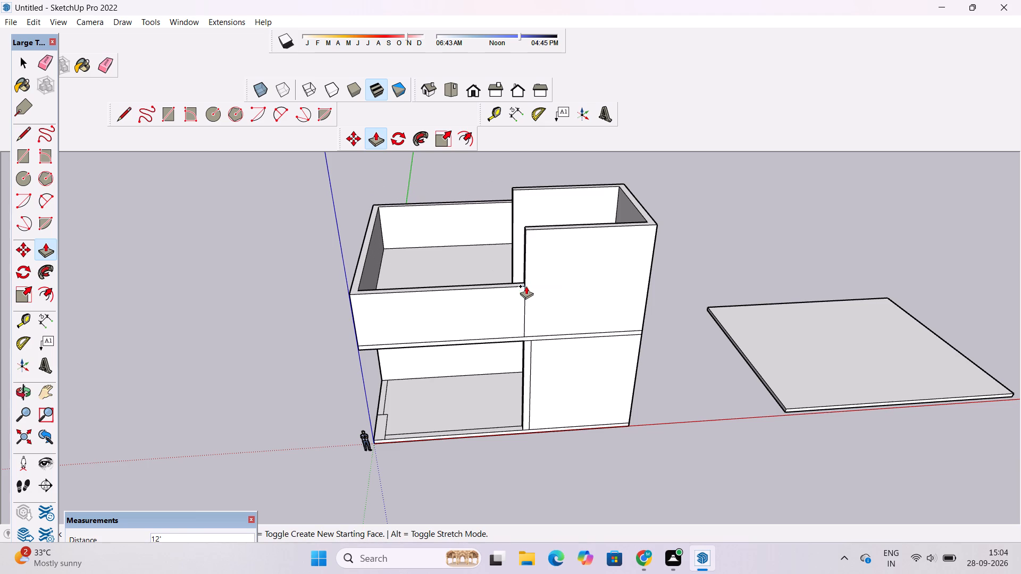
Examine the two-storey building from several angles, checking the raised upper-floor walls where they meet the taller front block.
{"action": "key", "text": "o"}
{"action": "scroll", "coordinate": [519, 317], "scroll_direction": "down", "scroll_amount": 6}
{"action": "left_click_drag", "start_coordinate": [514, 336], "coordinate": [495, 264]}
{"action": "left_click", "coordinate": [494, 263]}
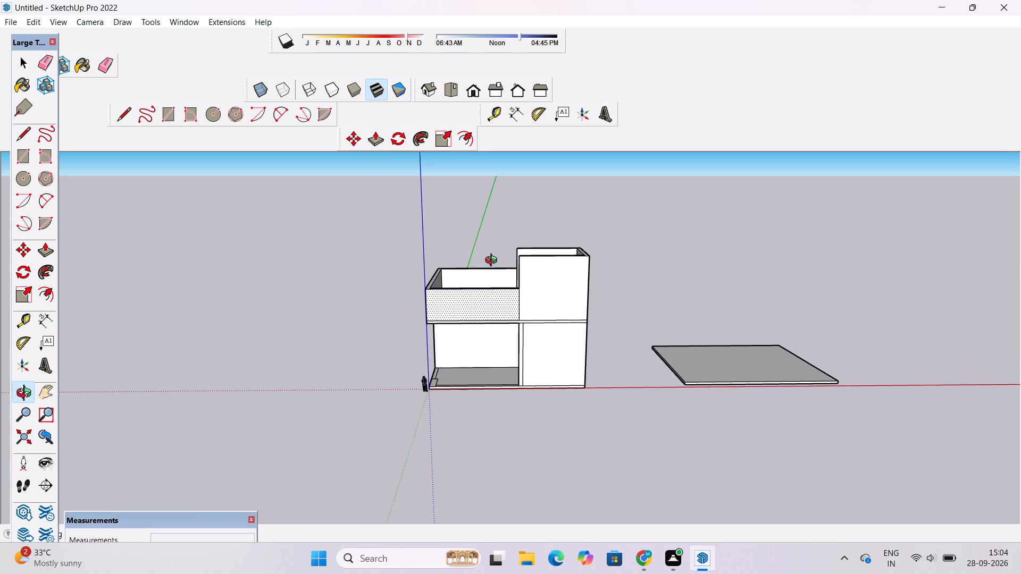
{"action": "scroll", "coordinate": [485, 300], "scroll_direction": "up", "scroll_amount": 4}
{"action": "left_click_drag", "start_coordinate": [492, 329], "coordinate": [492, 276]}
{"action": "scroll", "coordinate": [485, 294], "scroll_direction": "down", "scroll_amount": 7}
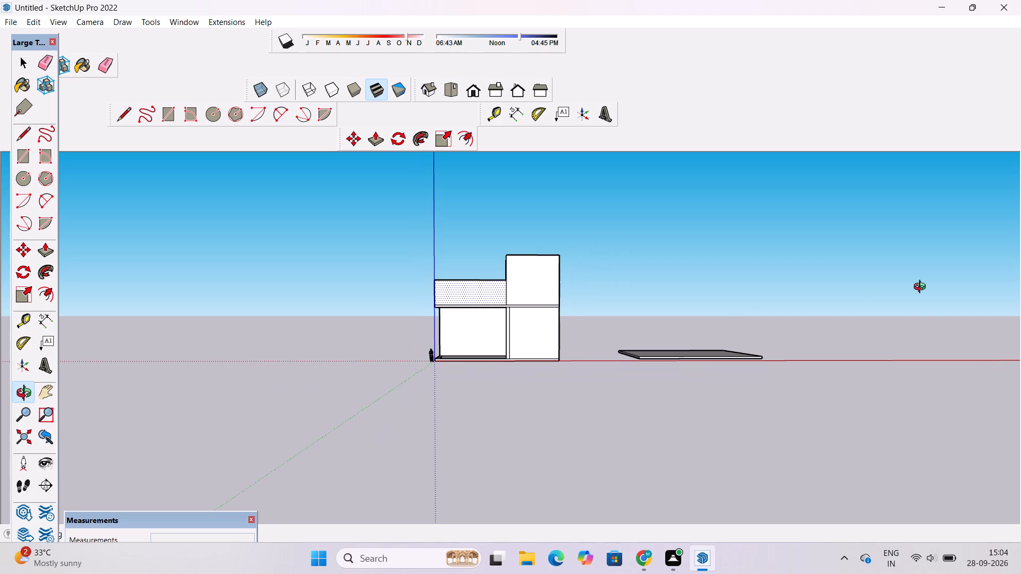
{"action": "scroll", "coordinate": [769, 289], "scroll_direction": "down", "scroll_amount": 2}
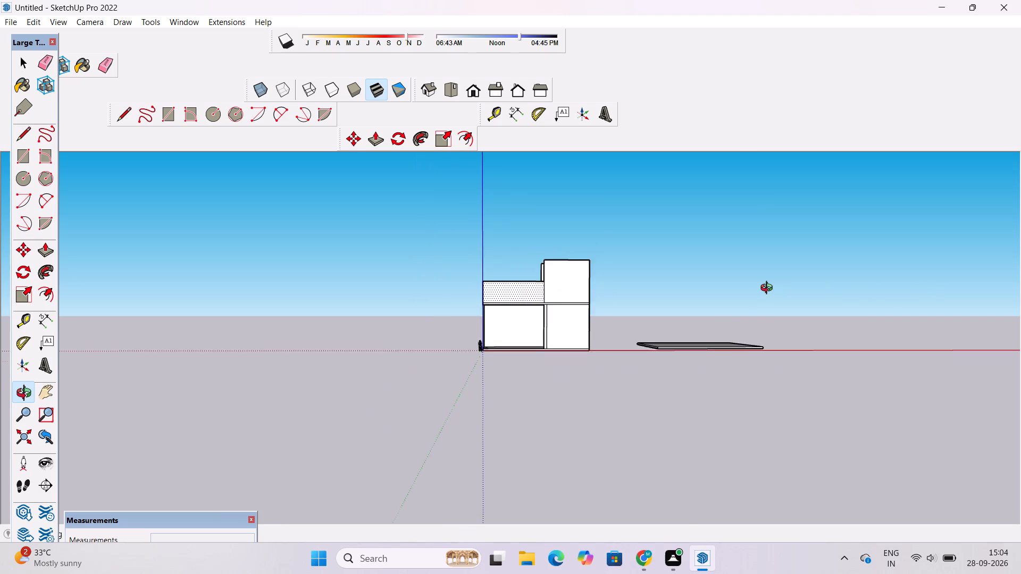
{"action": "scroll", "coordinate": [769, 289], "scroll_direction": "down", "scroll_amount": 8}
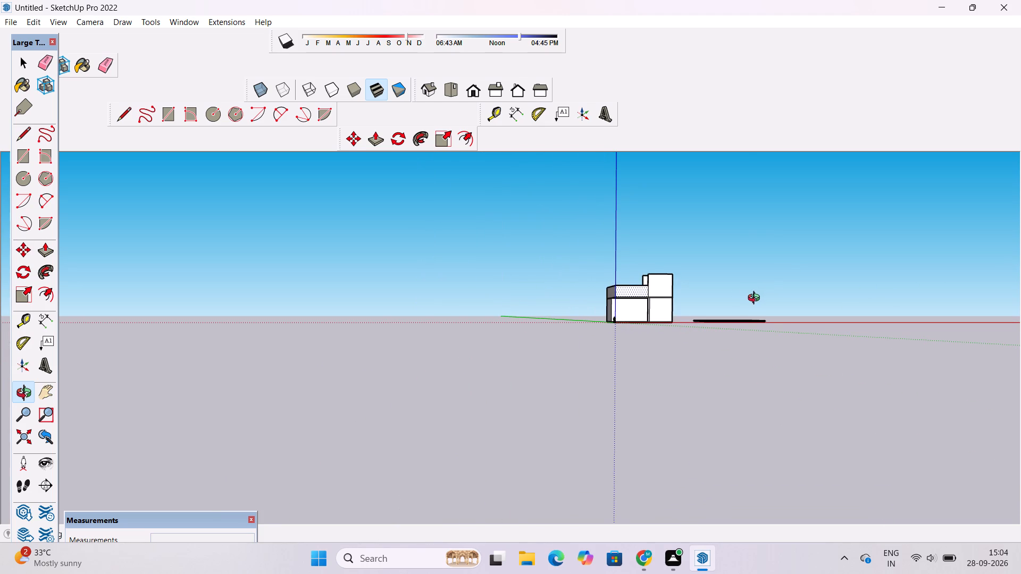
{"action": "scroll", "coordinate": [755, 280], "scroll_direction": "up", "scroll_amount": 5}
{"action": "left_click_drag", "start_coordinate": [753, 277], "coordinate": [682, 378]}
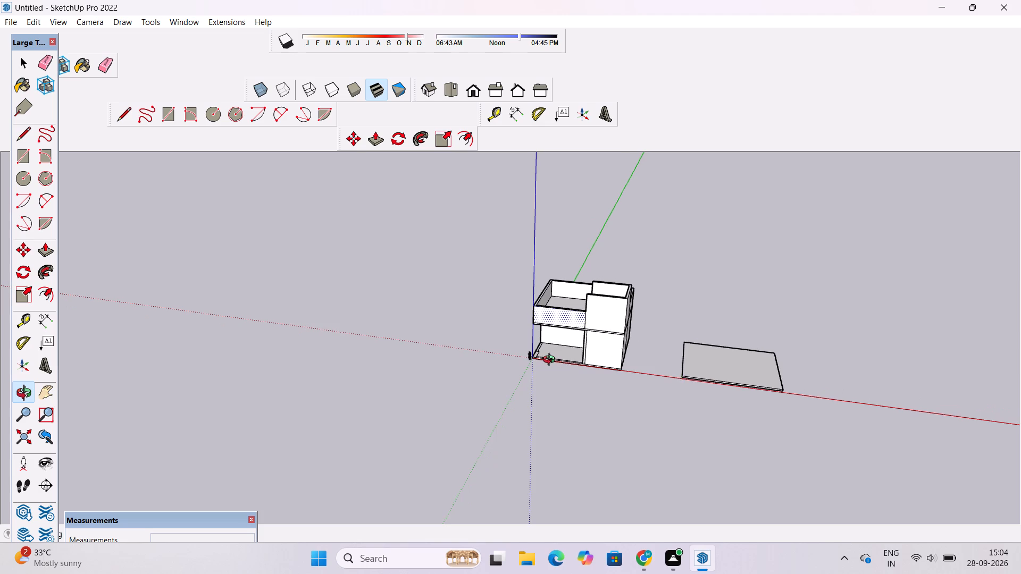
{"action": "scroll", "coordinate": [551, 361], "scroll_direction": "up", "scroll_amount": 4}
{"action": "left_click_drag", "start_coordinate": [550, 361], "coordinate": [637, 377]}
{"action": "left_click_drag", "start_coordinate": [628, 317], "coordinate": [534, 364], "text": "shift"}
{"action": "scroll", "coordinate": [544, 365], "scroll_direction": "up", "scroll_amount": 1}
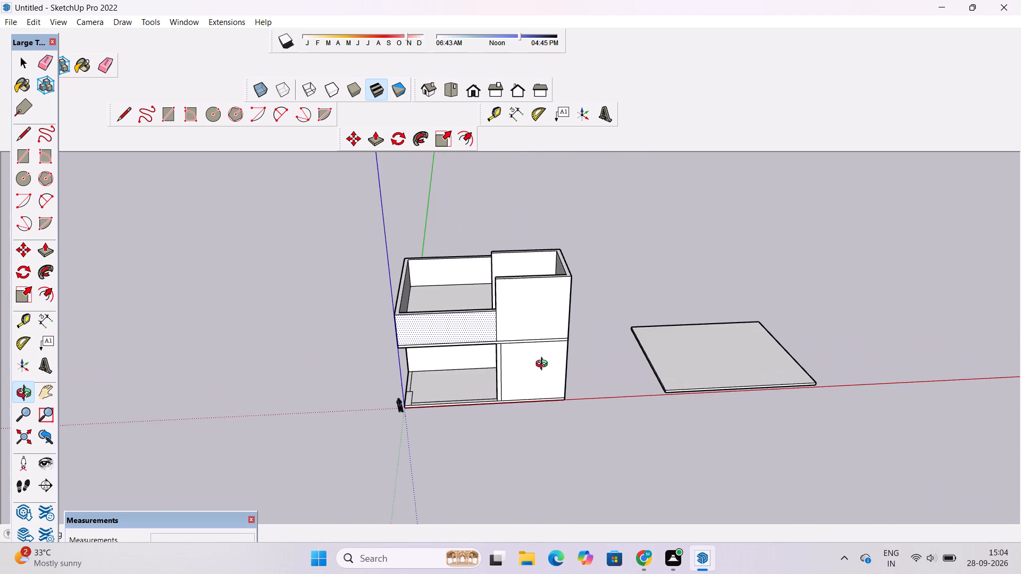
{"action": "scroll", "coordinate": [544, 365], "scroll_direction": "up", "scroll_amount": 1}
{"action": "left_click_drag", "start_coordinate": [544, 365], "coordinate": [535, 347]}
{"action": "scroll", "coordinate": [535, 345], "scroll_direction": "up", "scroll_amount": 2}
{"action": "left_click_drag", "start_coordinate": [534, 345], "coordinate": [510, 352], "text": "shift"}
{"action": "left_click_drag", "start_coordinate": [507, 357], "coordinate": [503, 350]}
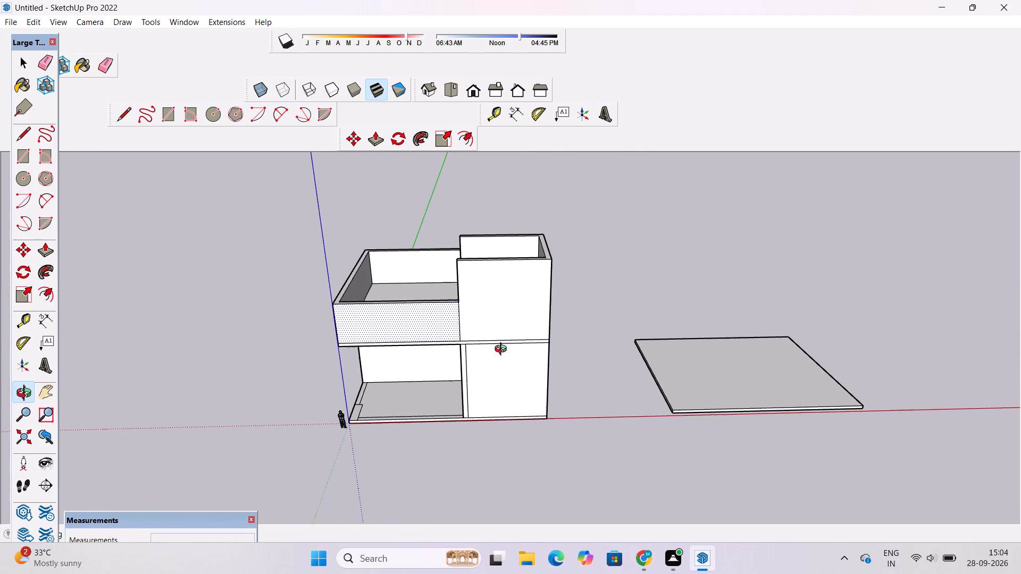
{"action": "left_click_drag", "start_coordinate": [503, 350], "coordinate": [498, 342]}
{"action": "left_click", "coordinate": [498, 342]}
{"action": "key", "text": "space"}
{"action": "left_click", "coordinate": [687, 278]}
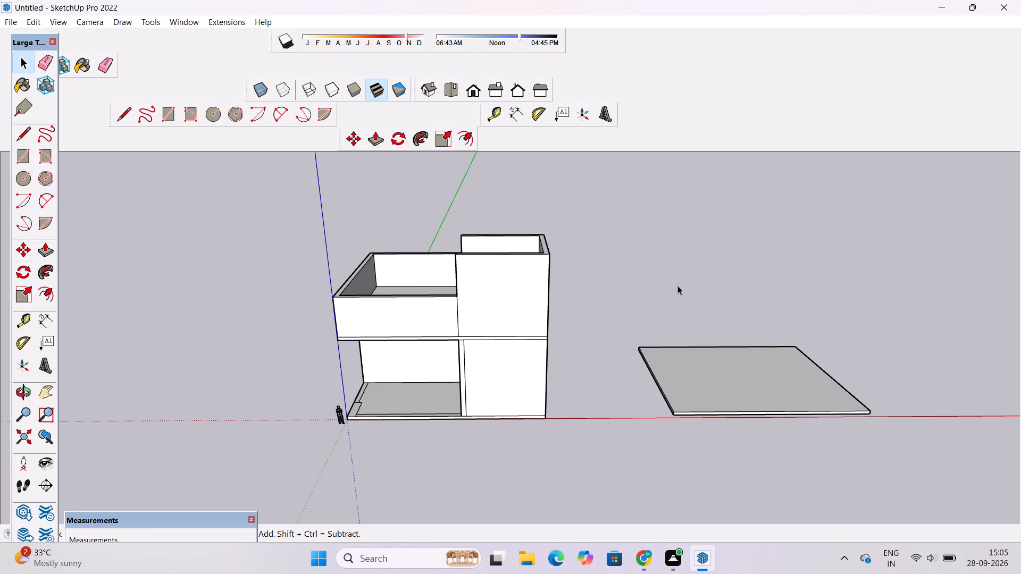
{"action": "key", "text": "o"}
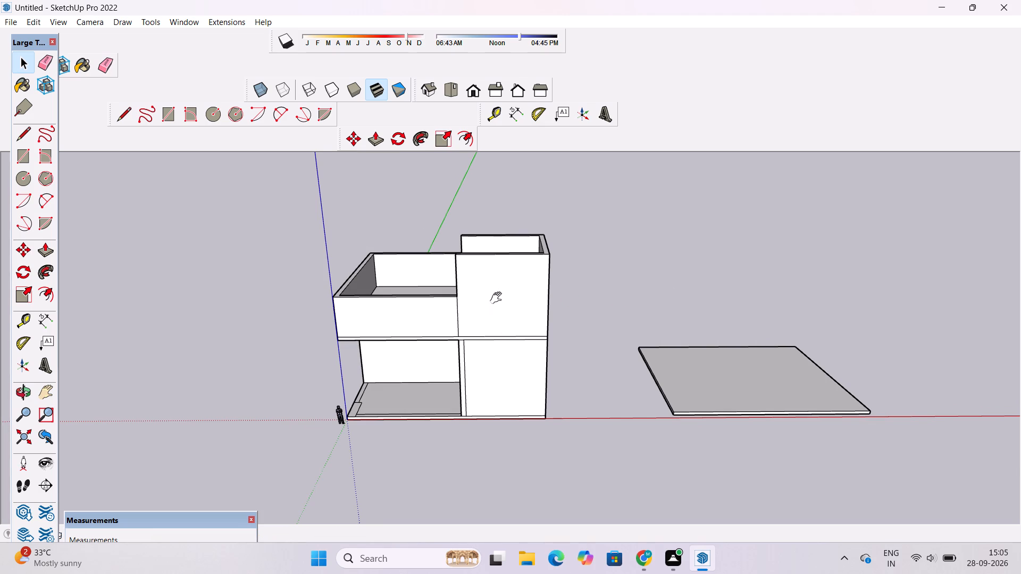
{"action": "left_click_drag", "start_coordinate": [498, 298], "coordinate": [521, 354], "text": "shift"}
{"action": "scroll", "coordinate": [479, 376], "scroll_direction": "up", "scroll_amount": 2}
{"action": "left_click_drag", "start_coordinate": [459, 385], "coordinate": [471, 364]}
{"action": "left_click_drag", "start_coordinate": [449, 368], "coordinate": [499, 342], "text": "shift"}
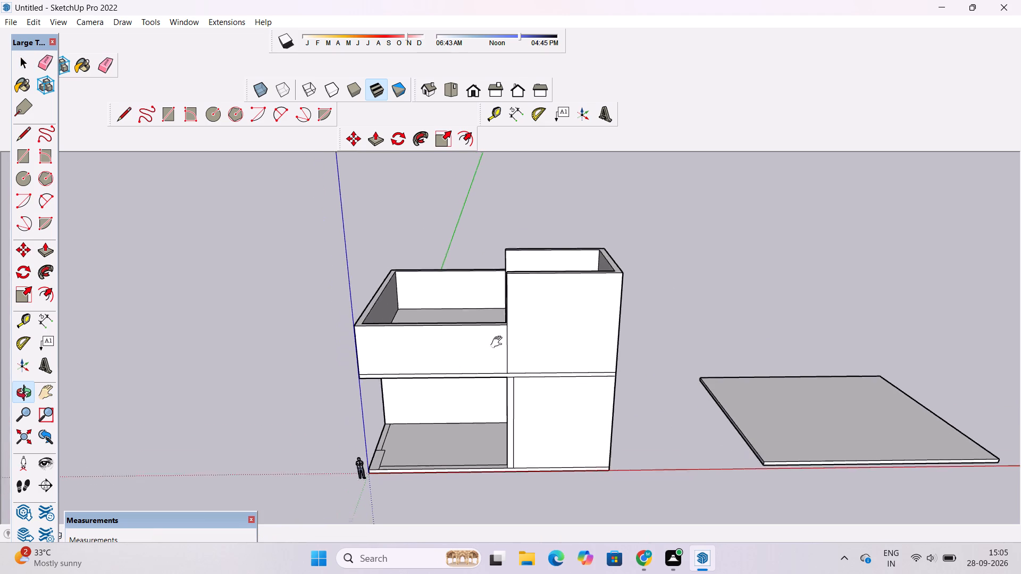
{"action": "left_click_drag", "start_coordinate": [499, 342], "coordinate": [507, 337], "text": "shift"}
{"action": "scroll", "coordinate": [508, 337], "scroll_direction": "up", "scroll_amount": 4}
{"action": "left_click_drag", "start_coordinate": [483, 349], "coordinate": [541, 338]}
{"action": "scroll", "coordinate": [599, 317], "scroll_direction": "up", "scroll_amount": 3}
{"action": "left_click_drag", "start_coordinate": [613, 303], "coordinate": [538, 333], "text": "shift"}
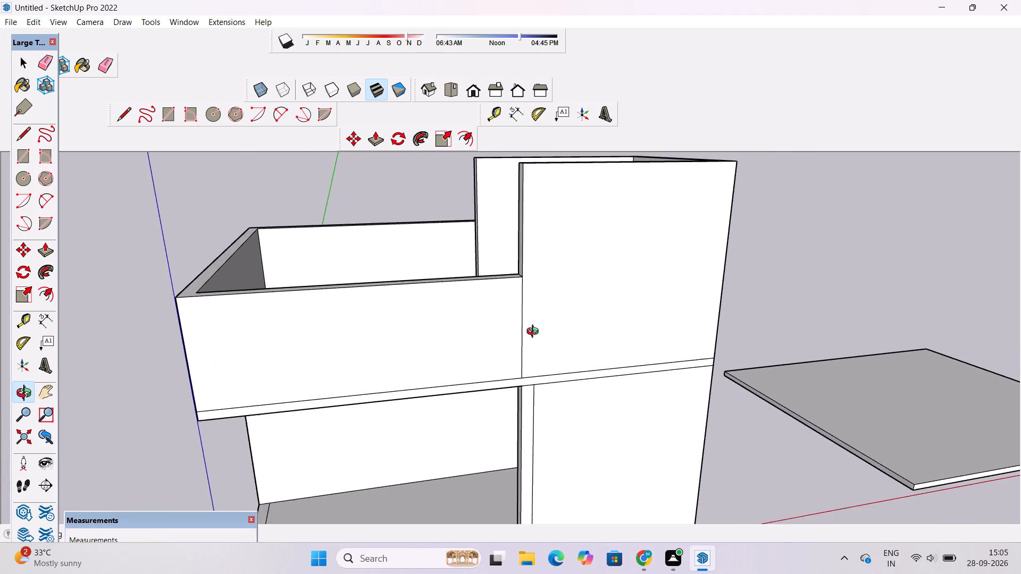
{"action": "scroll", "coordinate": [533, 333], "scroll_direction": "down", "scroll_amount": 6}
{"action": "left_click_drag", "start_coordinate": [533, 349], "coordinate": [523, 313]}
{"action": "scroll", "coordinate": [516, 313], "scroll_direction": "up", "scroll_amount": 4}
{"action": "left_click_drag", "start_coordinate": [516, 313], "coordinate": [527, 380], "text": "shift"}
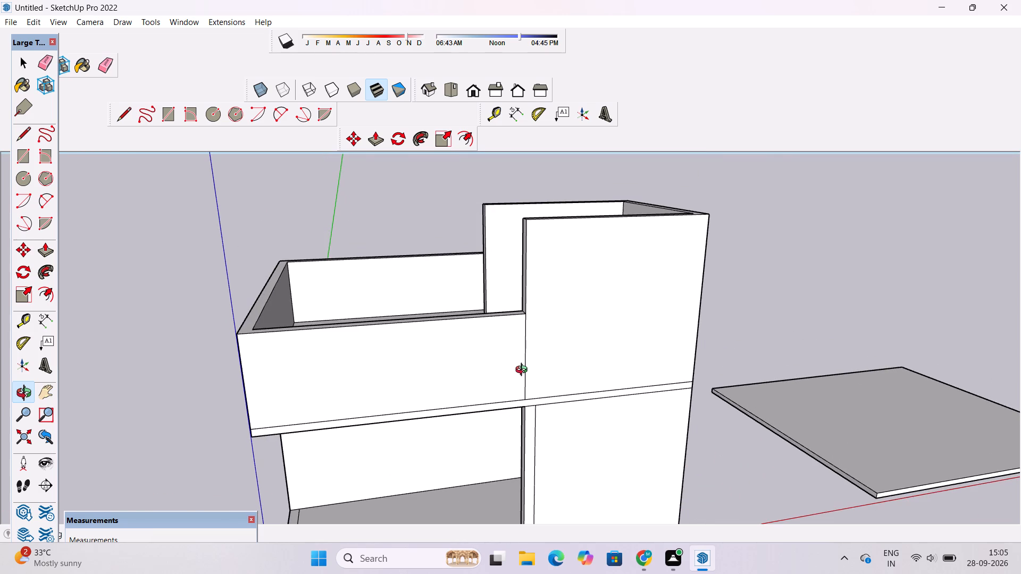
{"action": "scroll", "coordinate": [524, 370], "scroll_direction": "down", "scroll_amount": 5}
{"action": "scroll", "coordinate": [521, 367], "scroll_direction": "up", "scroll_amount": 1}
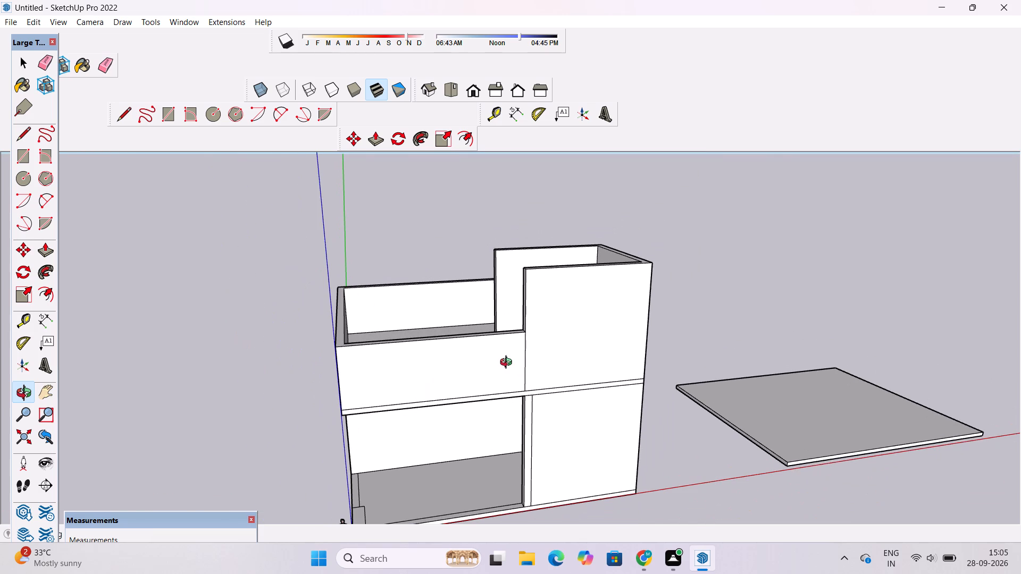
{"action": "left_click", "coordinate": [506, 369], "text": "shift"}
{"action": "left_click_drag", "start_coordinate": [510, 366], "coordinate": [510, 371]}
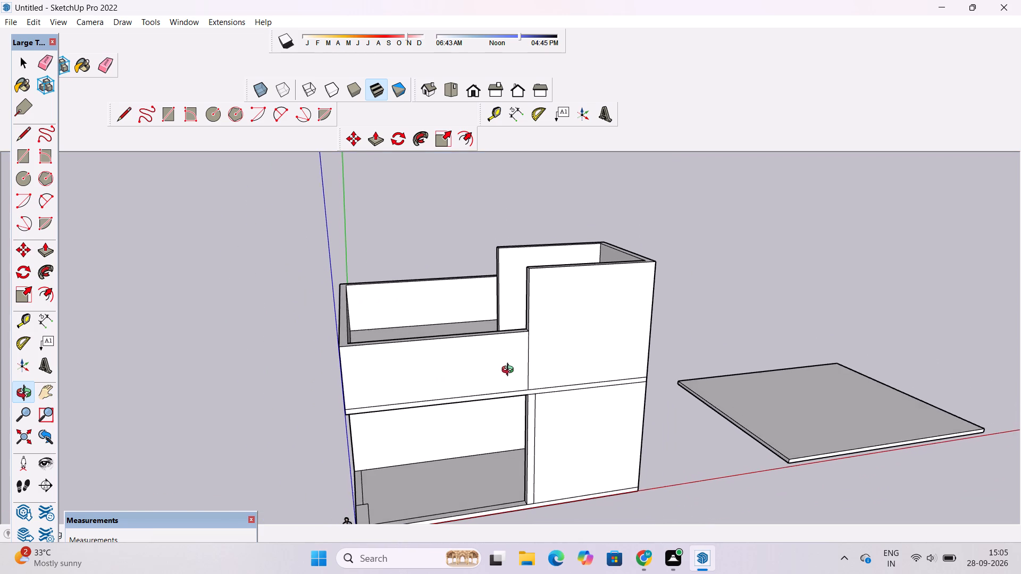
{"action": "left_click_drag", "start_coordinate": [510, 371], "coordinate": [509, 372]}
{"action": "scroll", "coordinate": [509, 373], "scroll_direction": "down", "scroll_amount": 1}
{"action": "left_click_drag", "start_coordinate": [509, 374], "coordinate": [509, 390]}
{"action": "left_click_drag", "start_coordinate": [508, 395], "coordinate": [510, 384], "text": "shift"}
{"action": "scroll", "coordinate": [511, 376], "scroll_direction": "down", "scroll_amount": 4}
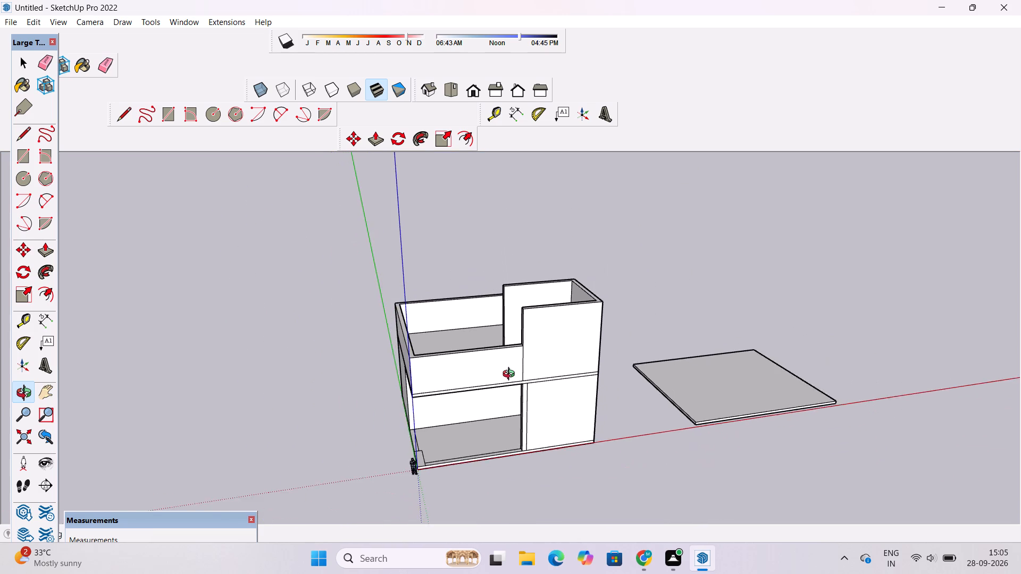
{"action": "scroll", "coordinate": [511, 375], "scroll_direction": "up", "scroll_amount": 4}
{"action": "scroll", "coordinate": [511, 375], "scroll_direction": "down", "scroll_amount": 1}
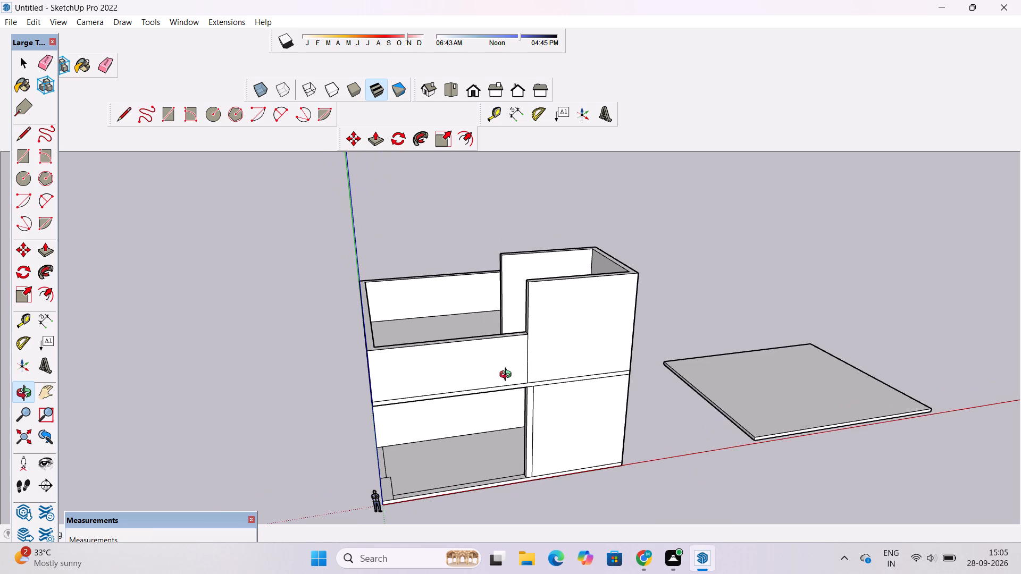
{"action": "scroll", "coordinate": [510, 373], "scroll_direction": "down", "scroll_amount": 3}
{"action": "left_click_drag", "start_coordinate": [531, 358], "coordinate": [532, 381]}
{"action": "scroll", "coordinate": [532, 381], "scroll_direction": "up", "scroll_amount": 5}
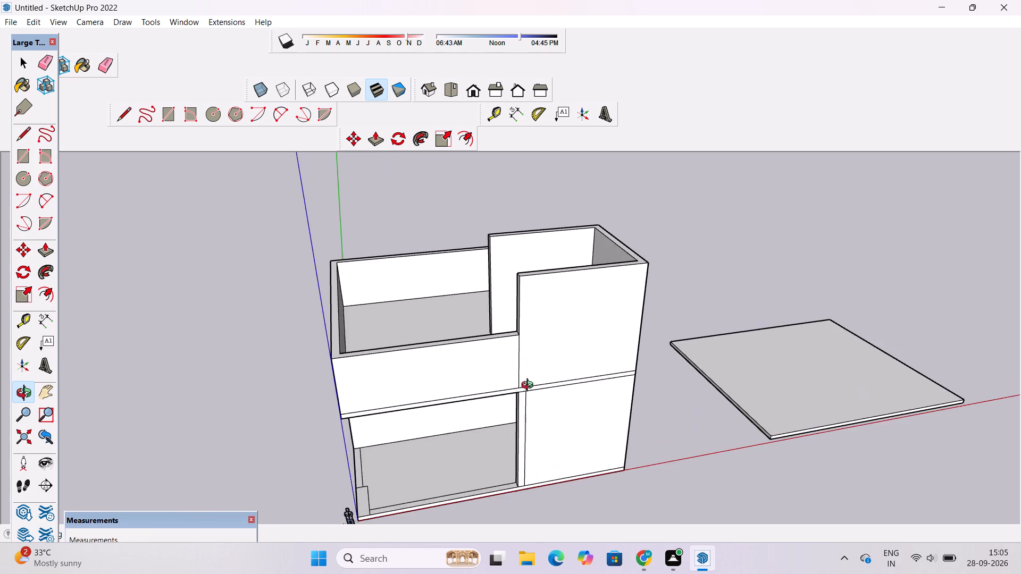
{"action": "left_click_drag", "start_coordinate": [530, 386], "coordinate": [540, 350]}
{"action": "scroll", "coordinate": [497, 347], "scroll_direction": "up", "scroll_amount": 5}
{"action": "left_click_drag", "start_coordinate": [495, 347], "coordinate": [493, 290], "text": "shift"}
{"action": "scroll", "coordinate": [492, 291], "scroll_direction": "down", "scroll_amount": 4}
{"action": "left_click_drag", "start_coordinate": [616, 272], "coordinate": [581, 280]}
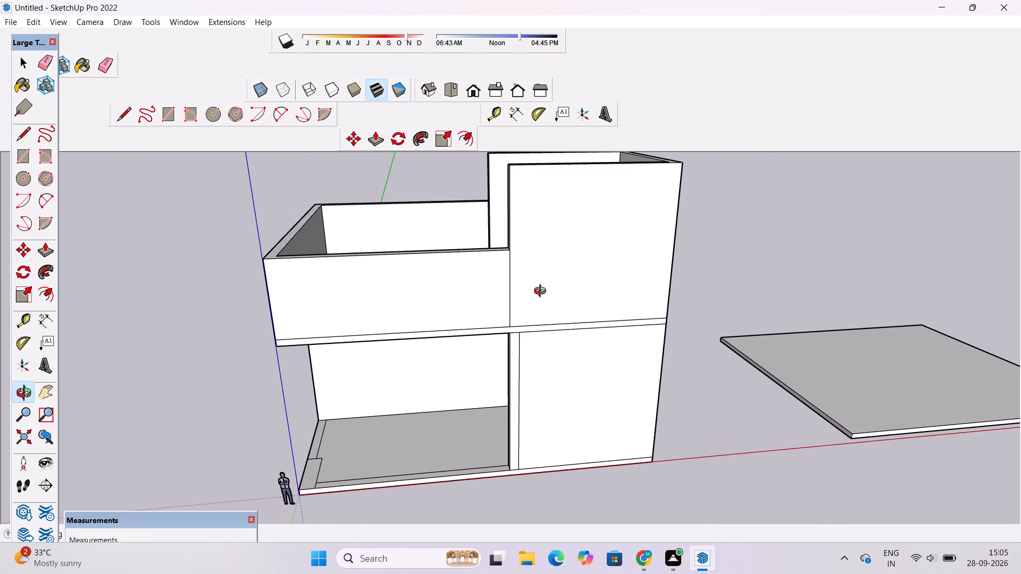
{"action": "left_click_drag", "start_coordinate": [516, 300], "coordinate": [516, 306], "text": "shift"}
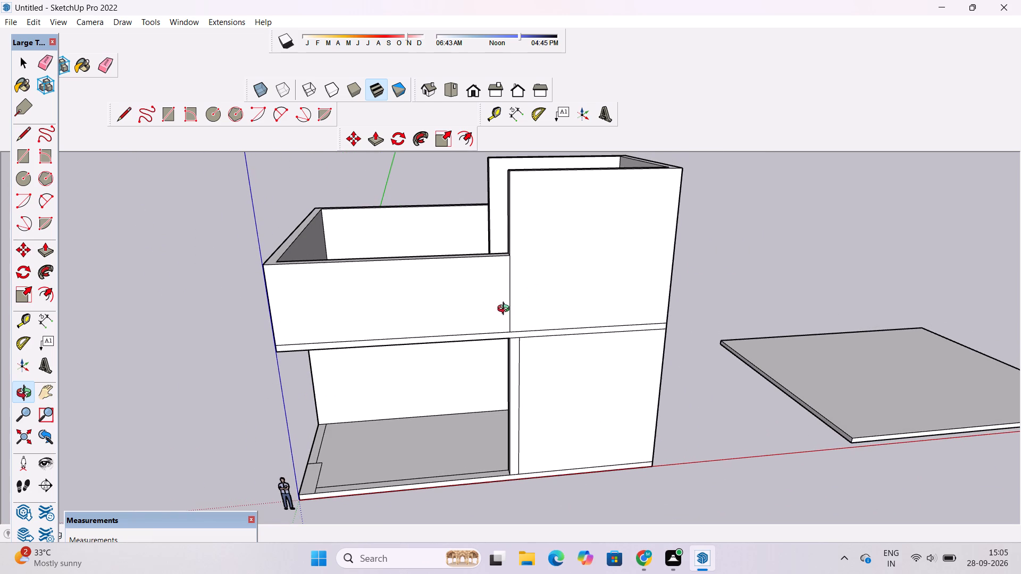
{"action": "scroll", "coordinate": [498, 316], "scroll_direction": "up", "scroll_amount": 4}
{"action": "left_click_drag", "start_coordinate": [501, 315], "coordinate": [521, 335]}
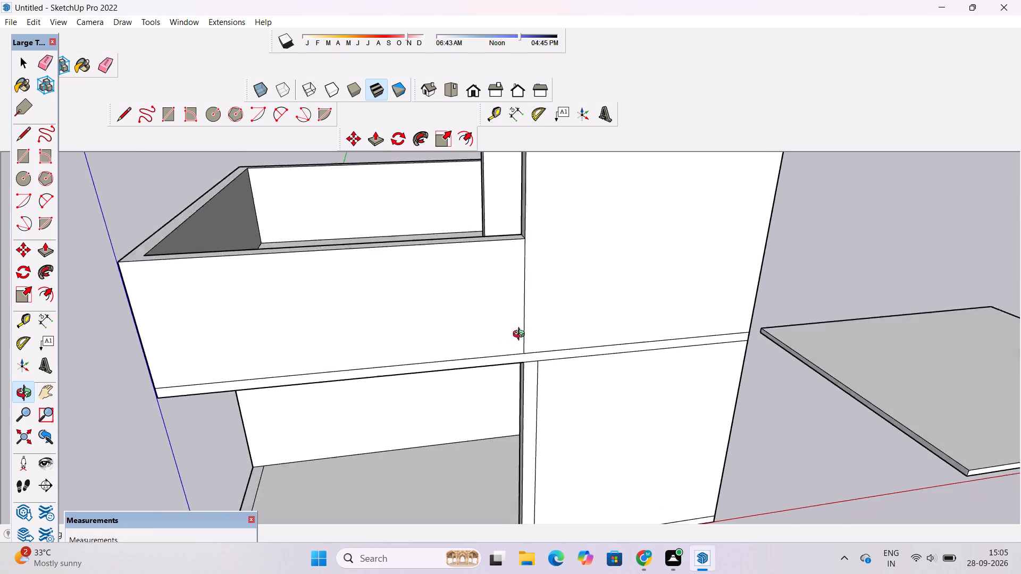
{"action": "left_click_drag", "start_coordinate": [521, 335], "coordinate": [605, 327]}
{"action": "scroll", "coordinate": [604, 327], "scroll_direction": "down", "scroll_amount": 5}
{"action": "left_click_drag", "start_coordinate": [621, 283], "coordinate": [549, 292]}
{"action": "left_click_drag", "start_coordinate": [558, 375], "coordinate": [556, 369]}
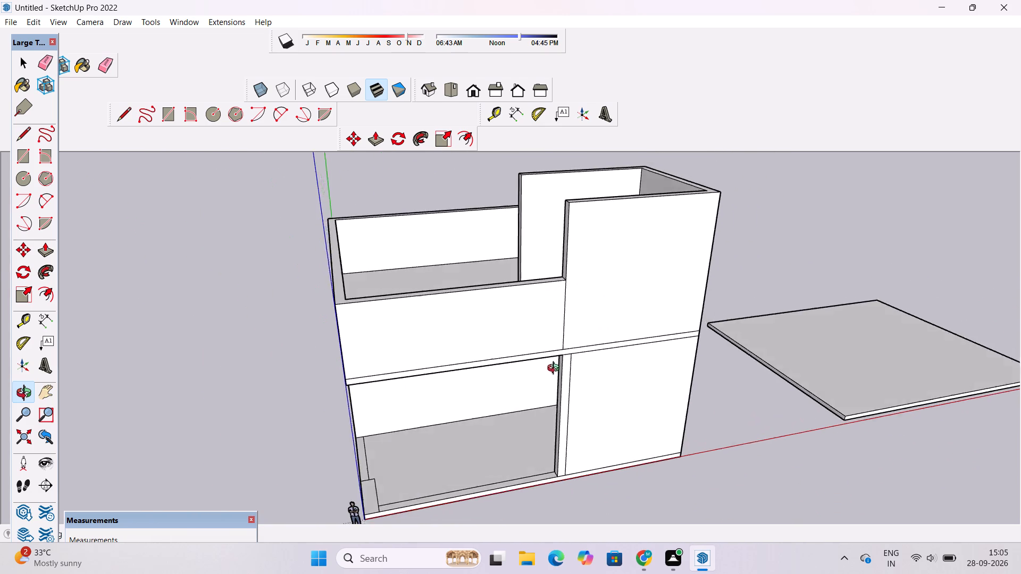
Erase the vertical seam line on the outer face of the ground-floor front wall, beside the opening.
{"action": "left_click_drag", "start_coordinate": [556, 369], "coordinate": [550, 292]}
{"action": "scroll", "coordinate": [612, 335], "scroll_direction": "up", "scroll_amount": 7}
{"action": "left_click_drag", "start_coordinate": [555, 325], "coordinate": [498, 336]}
{"action": "left_click", "coordinate": [498, 336]}
{"action": "left_click_drag", "start_coordinate": [456, 353], "coordinate": [534, 273], "text": "shift"}
{"action": "scroll", "coordinate": [537, 269], "scroll_direction": "down", "scroll_amount": 5}
{"action": "key", "text": "e"}
{"action": "left_click_drag", "start_coordinate": [556, 282], "coordinate": [539, 294]}
Erase the matching vertical seam line on the inner face of the ground-floor front wall, near its open end.
{"action": "key", "text": "o"}
{"action": "scroll", "coordinate": [539, 294], "scroll_direction": "down", "scroll_amount": 5}
{"action": "left_click_drag", "start_coordinate": [463, 310], "coordinate": [909, 348]}
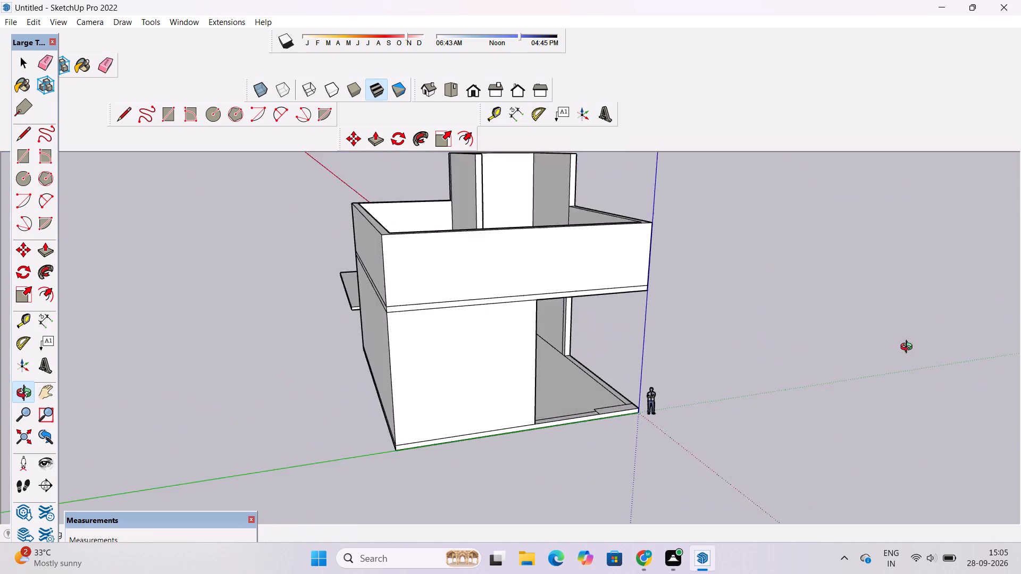
{"action": "left_click_drag", "start_coordinate": [909, 348], "coordinate": [913, 319]}
{"action": "scroll", "coordinate": [563, 292], "scroll_direction": "up", "scroll_amount": 12}
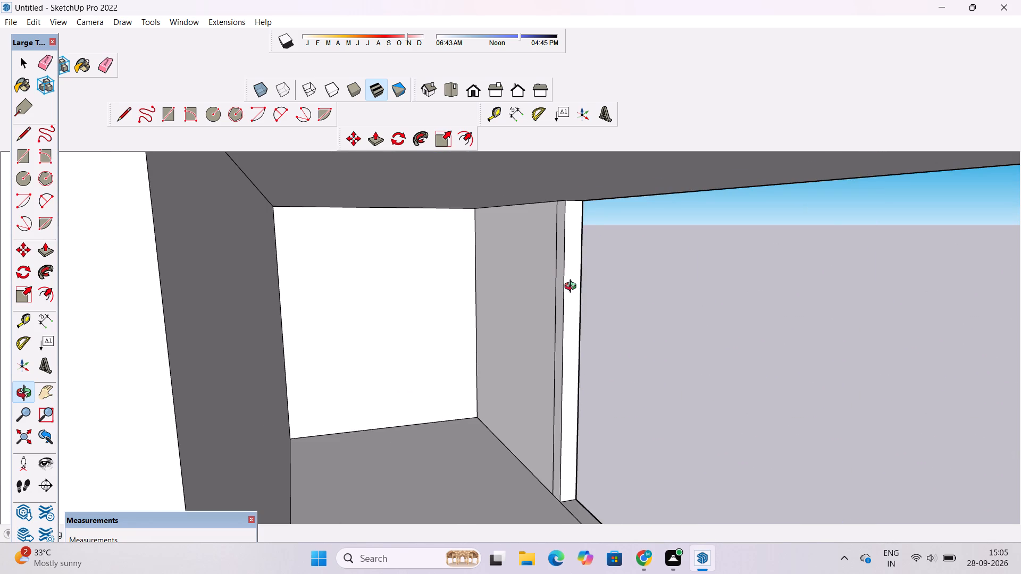
{"action": "key", "text": "e"}
{"action": "scroll", "coordinate": [563, 287], "scroll_direction": "up", "scroll_amount": 5}
{"action": "left_click_drag", "start_coordinate": [554, 264], "coordinate": [546, 273]}
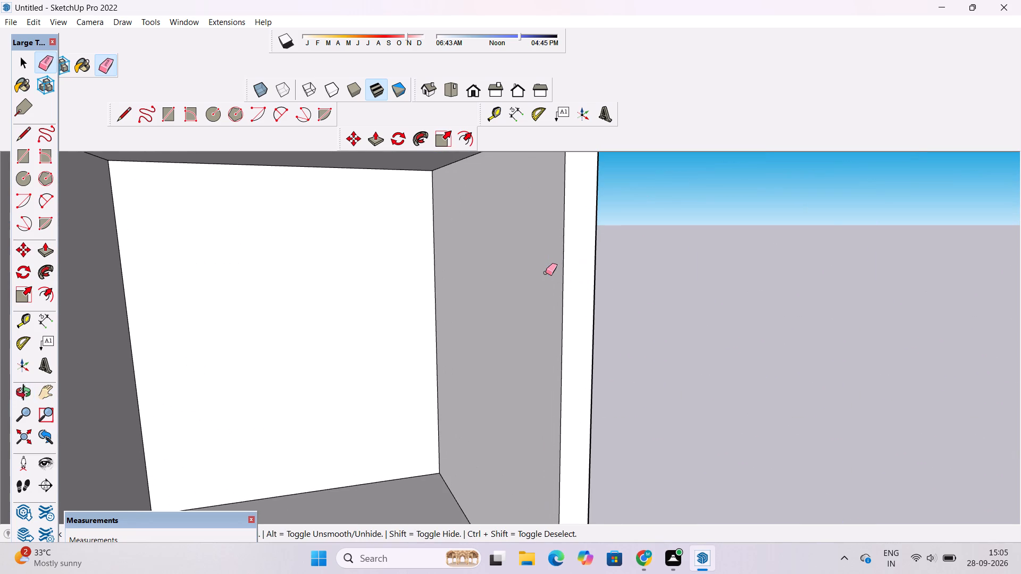
Inspect the building's open corner and front from outside, including the ground-floor opening and upper-floor walls.
{"action": "key", "text": "o"}
{"action": "scroll", "coordinate": [544, 275], "scroll_direction": "down", "scroll_amount": 8}
{"action": "left_click_drag", "start_coordinate": [635, 297], "coordinate": [491, 314]}
{"action": "scroll", "coordinate": [566, 344], "scroll_direction": "down", "scroll_amount": 6}
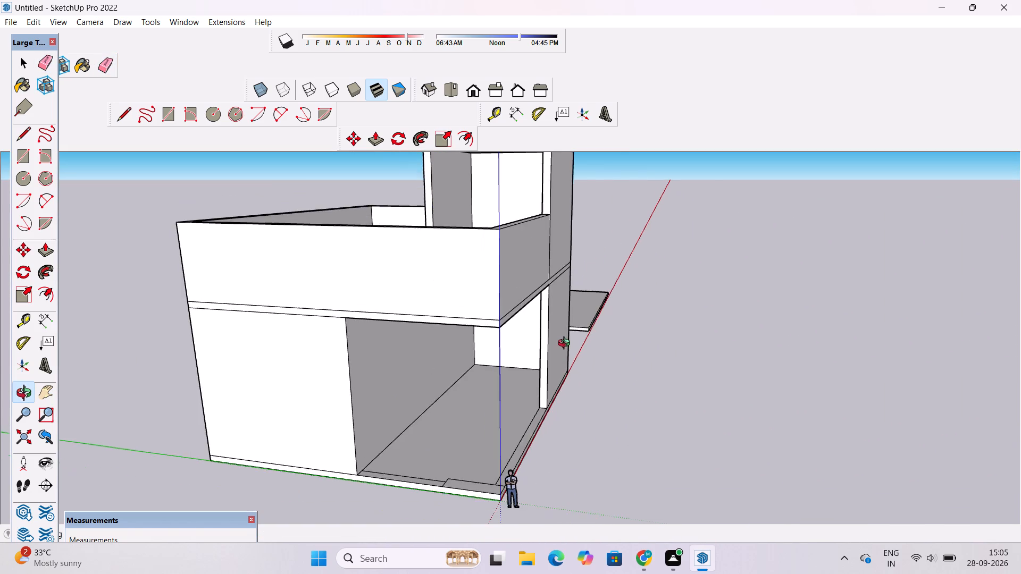
{"action": "left_click_drag", "start_coordinate": [576, 346], "coordinate": [461, 349]}
{"action": "left_click_drag", "start_coordinate": [421, 351], "coordinate": [486, 346], "text": "shift"}
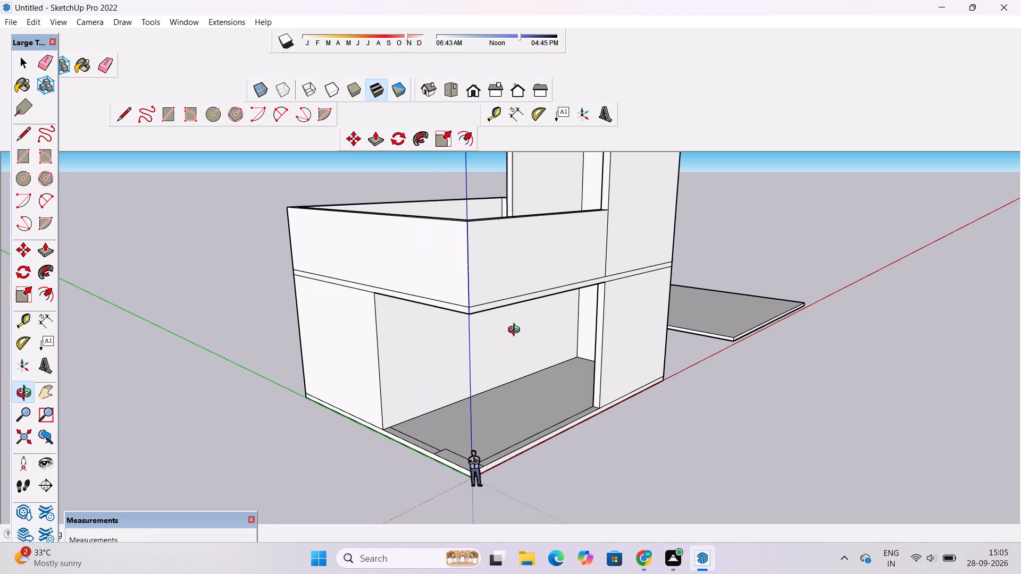
{"action": "scroll", "coordinate": [530, 313], "scroll_direction": "down", "scroll_amount": 5}
{"action": "scroll", "coordinate": [533, 311], "scroll_direction": "up", "scroll_amount": 4}
{"action": "scroll", "coordinate": [533, 311], "scroll_direction": "down", "scroll_amount": 3}
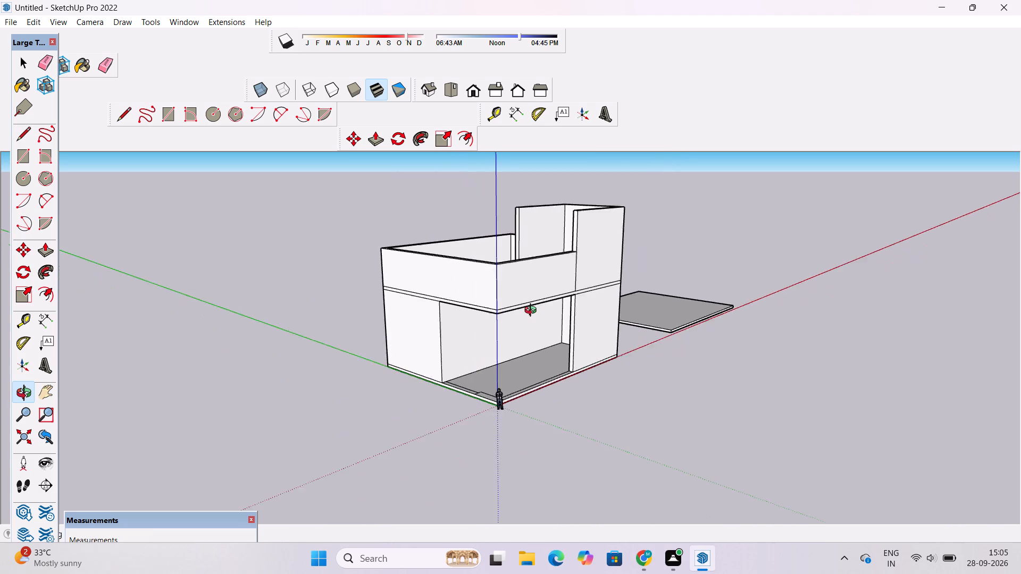
{"action": "scroll", "coordinate": [533, 311], "scroll_direction": "down", "scroll_amount": 1}
{"action": "scroll", "coordinate": [533, 311], "scroll_direction": "up", "scroll_amount": 5}
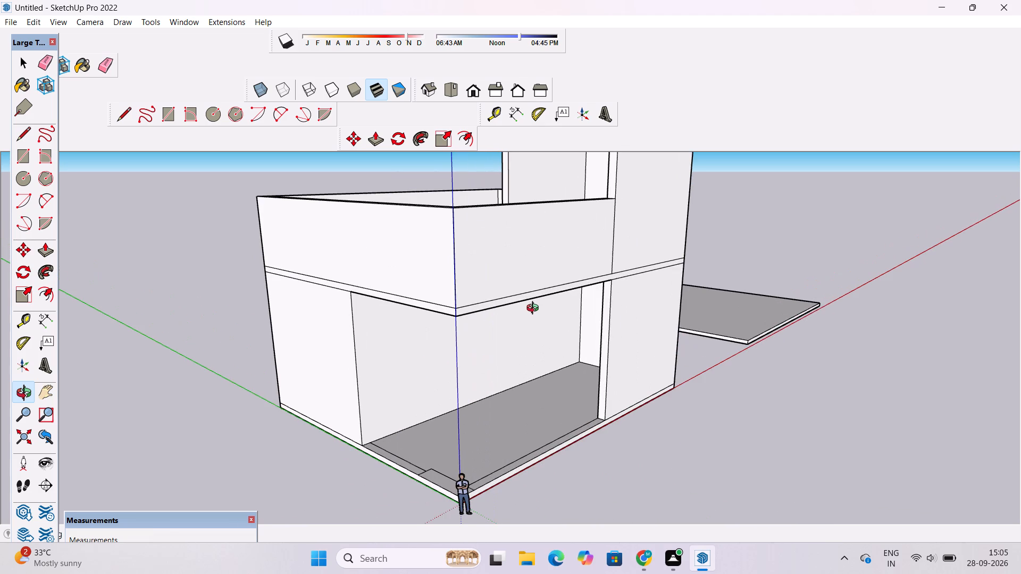
{"action": "scroll", "coordinate": [535, 309], "scroll_direction": "down", "scroll_amount": 4}
{"action": "left_click_drag", "start_coordinate": [575, 309], "coordinate": [513, 322]}
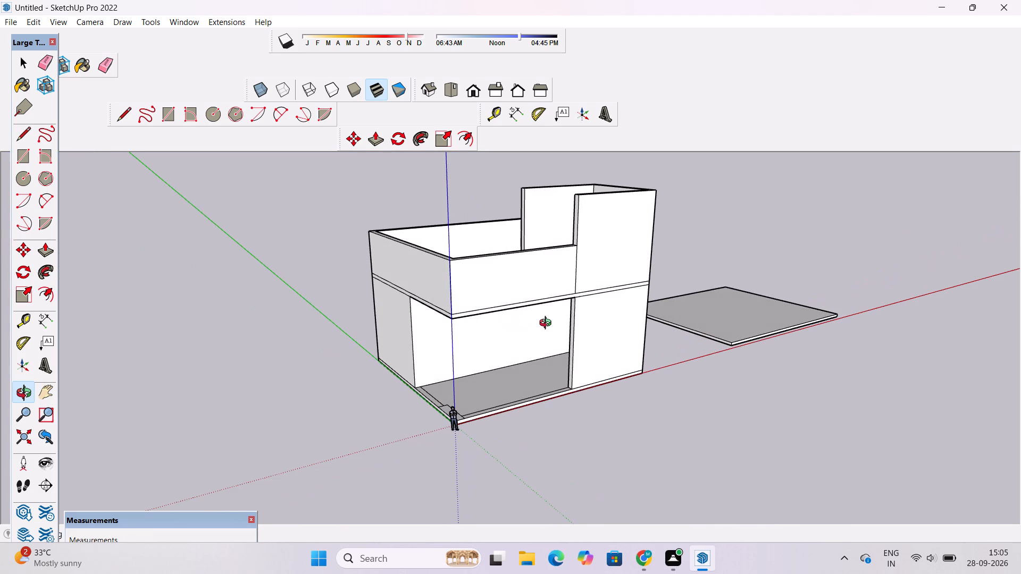
Examine the two-storey building from outside, including the upper-floor walls, the front face and the ground-floor opening.
{"action": "left_click_drag", "start_coordinate": [554, 317], "coordinate": [533, 322], "text": "shift"}
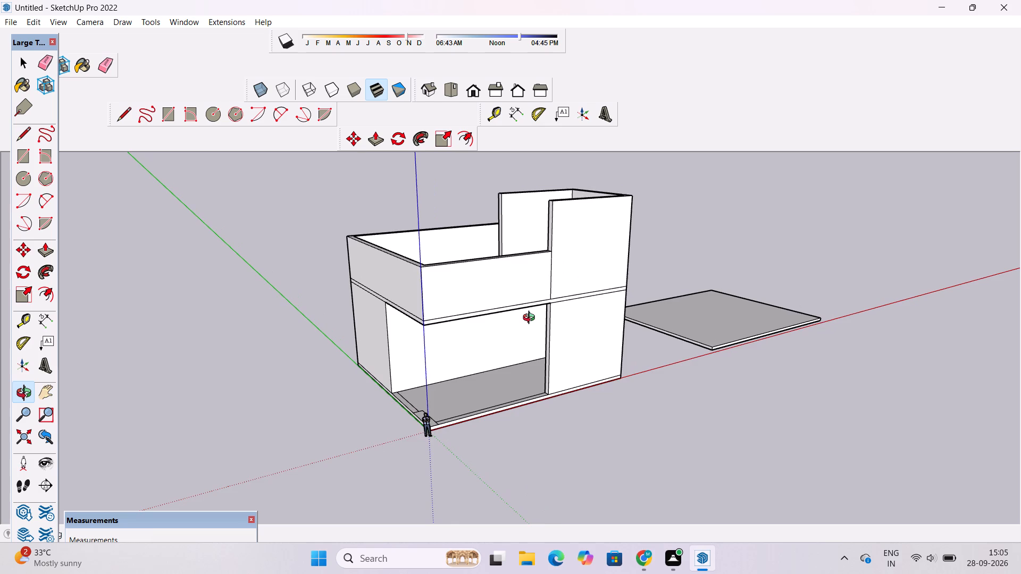
{"action": "scroll", "coordinate": [528, 320], "scroll_direction": "down", "scroll_amount": 1}
{"action": "left_click_drag", "start_coordinate": [515, 307], "coordinate": [520, 329], "text": "shift"}
{"action": "left_click_drag", "start_coordinate": [520, 335], "coordinate": [523, 342]}
{"action": "left_click", "coordinate": [523, 342]}
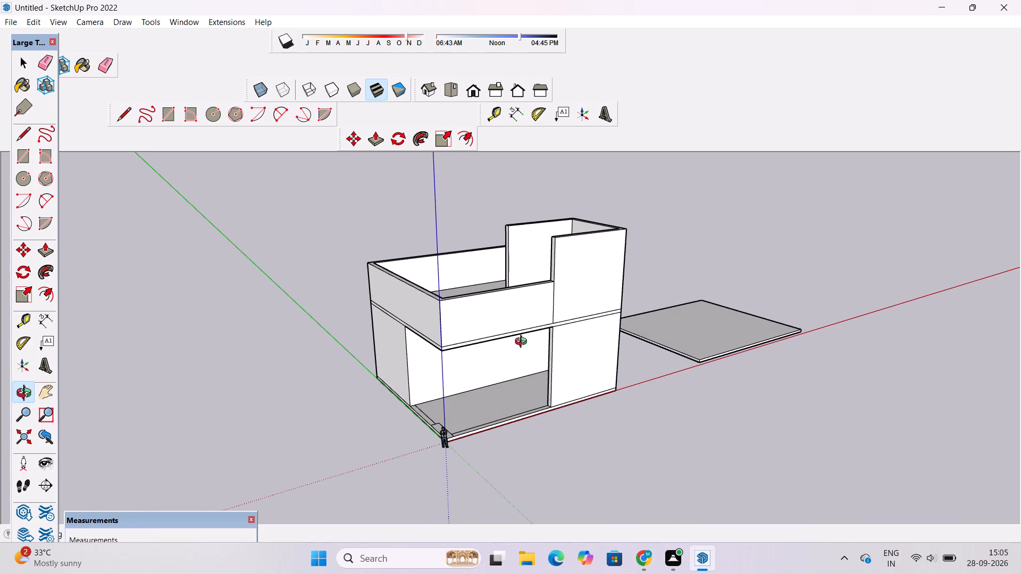
{"action": "left_click", "coordinate": [580, 317], "text": "shift"}
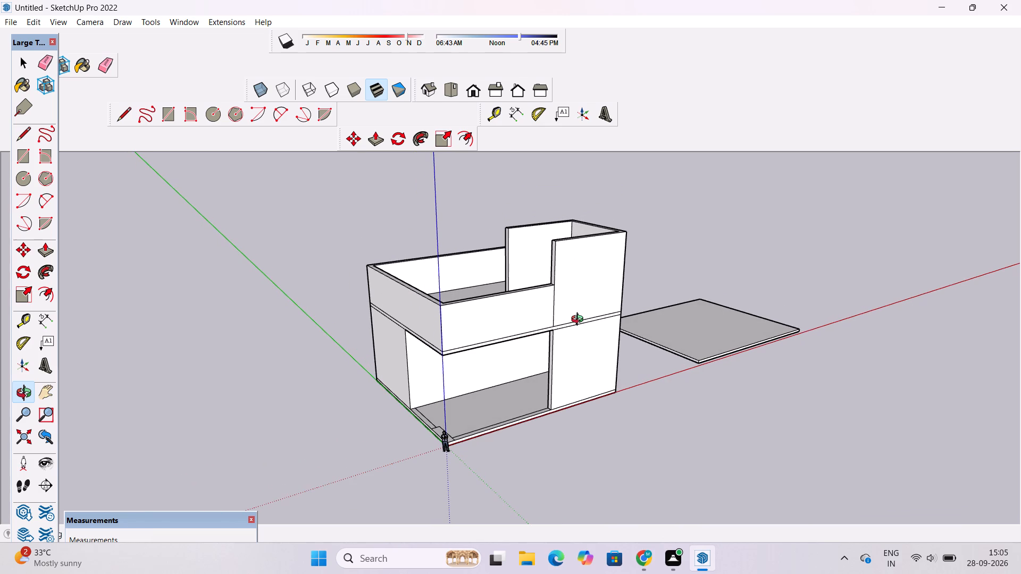
{"action": "left_click_drag", "start_coordinate": [580, 320], "coordinate": [567, 332], "text": "shift"}
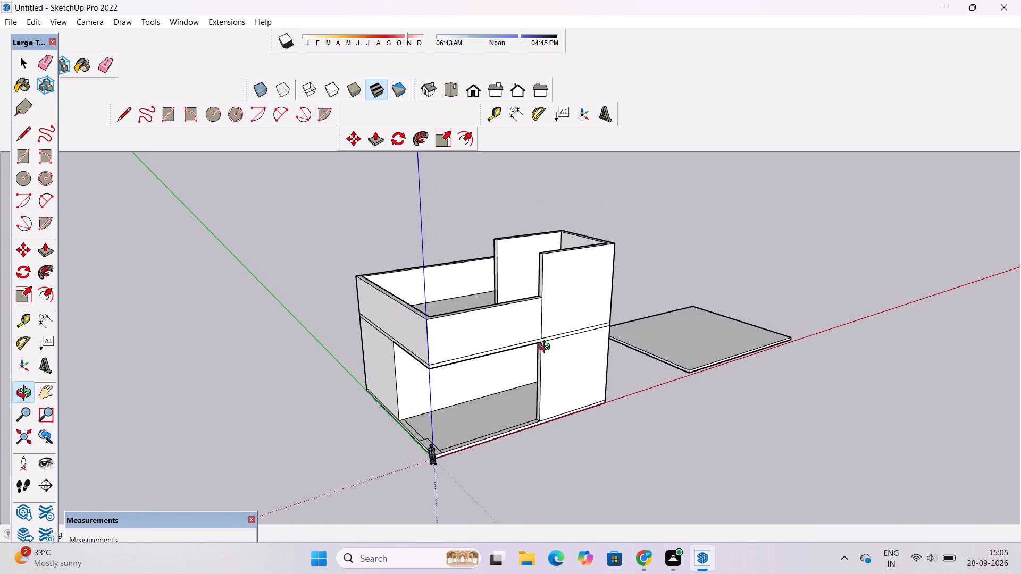
{"action": "left_click_drag", "start_coordinate": [546, 348], "coordinate": [548, 332]}
{"action": "scroll", "coordinate": [539, 305], "scroll_direction": "up", "scroll_amount": 3}
{"action": "left_click_drag", "start_coordinate": [554, 305], "coordinate": [522, 350]}
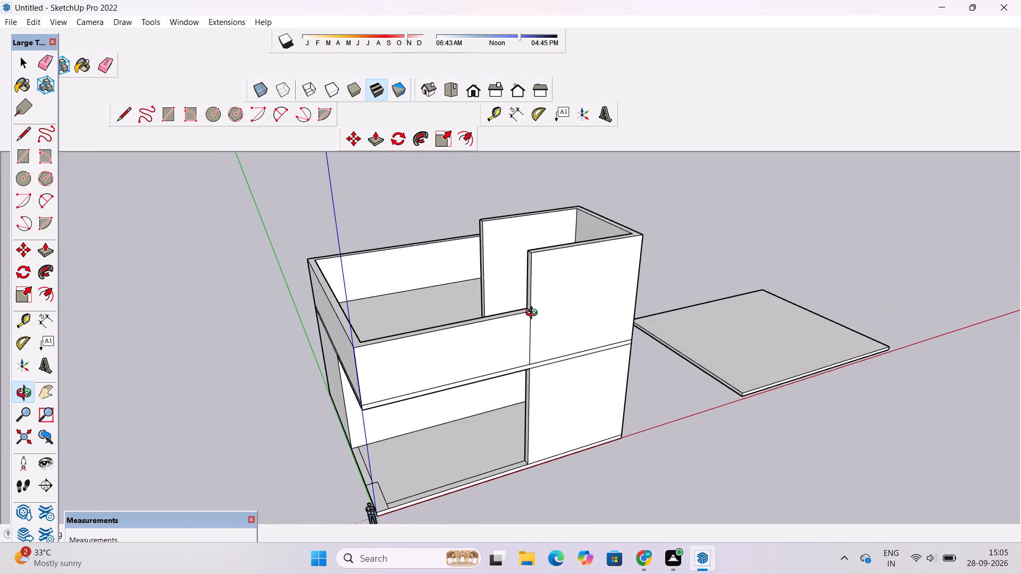
{"action": "scroll", "coordinate": [508, 309], "scroll_direction": "up", "scroll_amount": 5}
{"action": "left_click_drag", "start_coordinate": [502, 308], "coordinate": [509, 313], "text": "shift"}
{"action": "scroll", "coordinate": [509, 313], "scroll_direction": "down", "scroll_amount": 4}
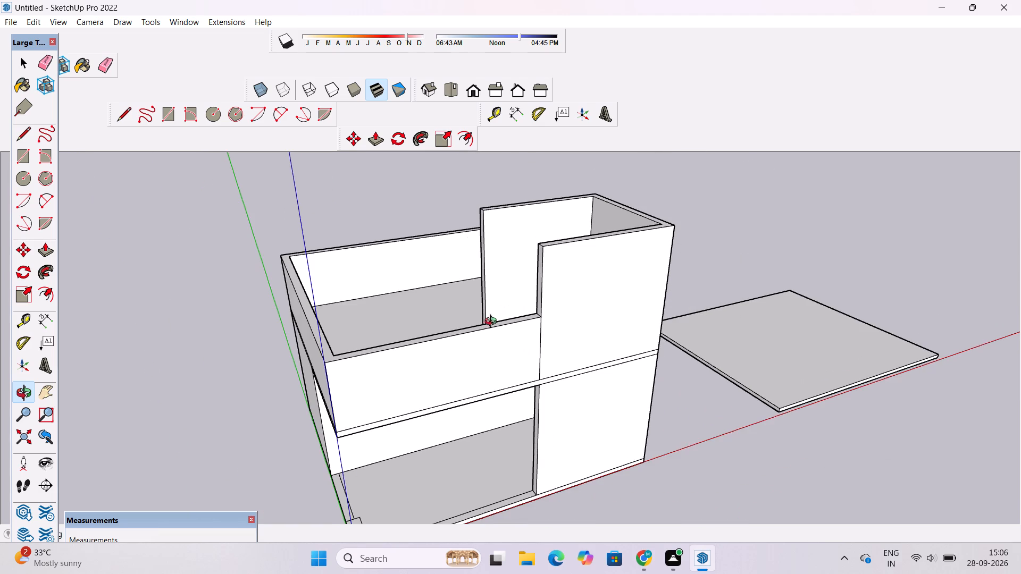
{"action": "left_click_drag", "start_coordinate": [487, 328], "coordinate": [288, 354]}
{"action": "left_click_drag", "start_coordinate": [315, 370], "coordinate": [395, 329], "text": "shift"}
{"action": "scroll", "coordinate": [409, 337], "scroll_direction": "up", "scroll_amount": 5}
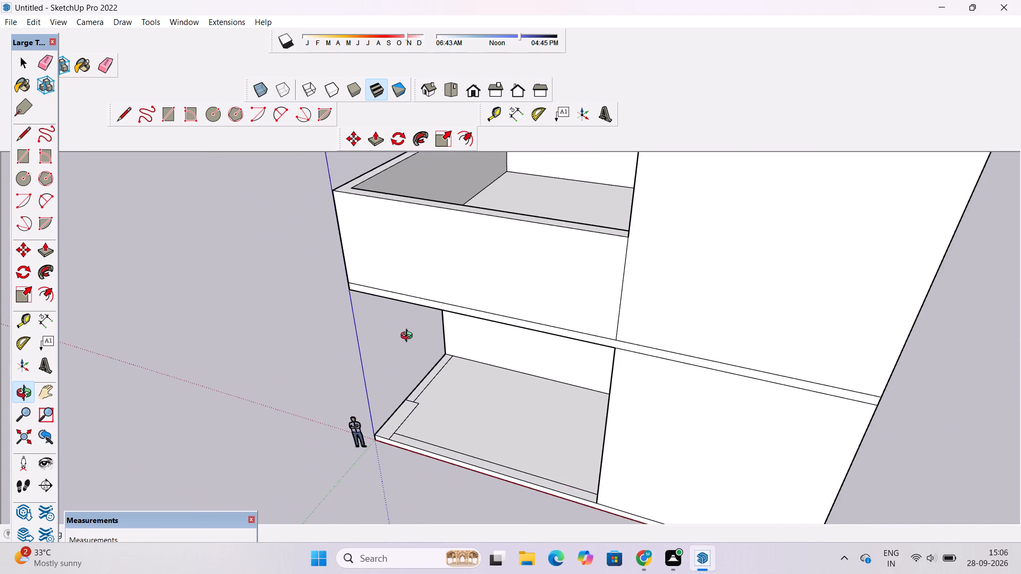
{"action": "left_click_drag", "start_coordinate": [391, 345], "coordinate": [402, 284]}
{"action": "scroll", "coordinate": [408, 275], "scroll_direction": "down", "scroll_amount": 5}
{"action": "scroll", "coordinate": [391, 324], "scroll_direction": "up", "scroll_amount": 4}
{"action": "scroll", "coordinate": [391, 324], "scroll_direction": "down", "scroll_amount": 4}
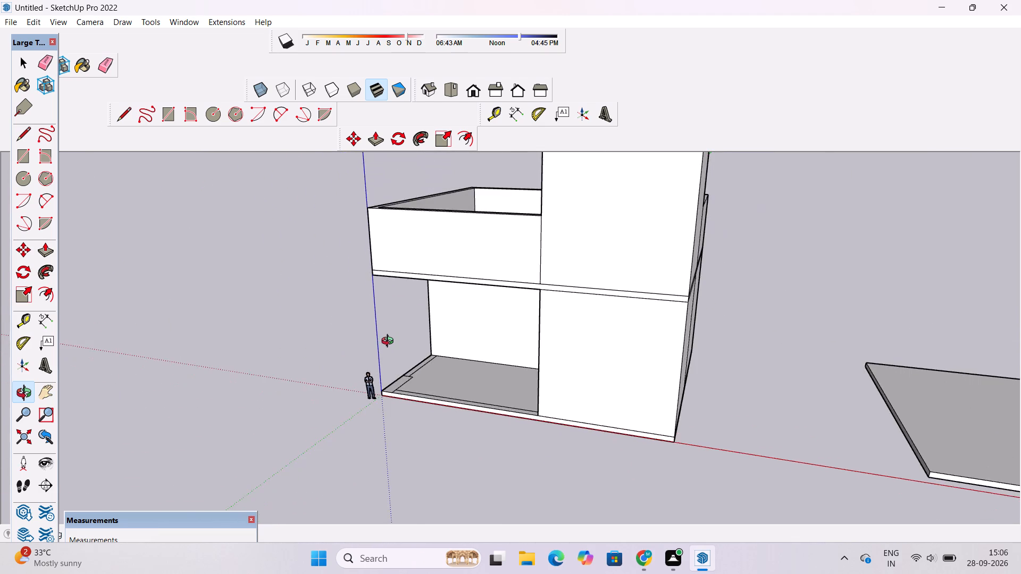
{"action": "left_click_drag", "start_coordinate": [390, 342], "coordinate": [413, 305], "text": "shift"}
{"action": "scroll", "coordinate": [400, 315], "scroll_direction": "up", "scroll_amount": 5}
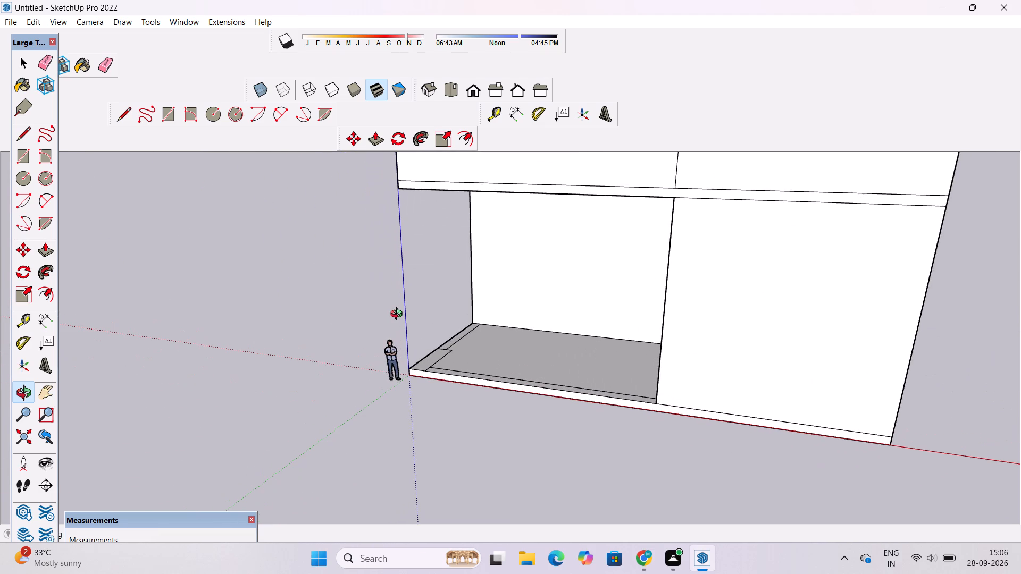
{"action": "scroll", "coordinate": [400, 315], "scroll_direction": "up", "scroll_amount": 1}
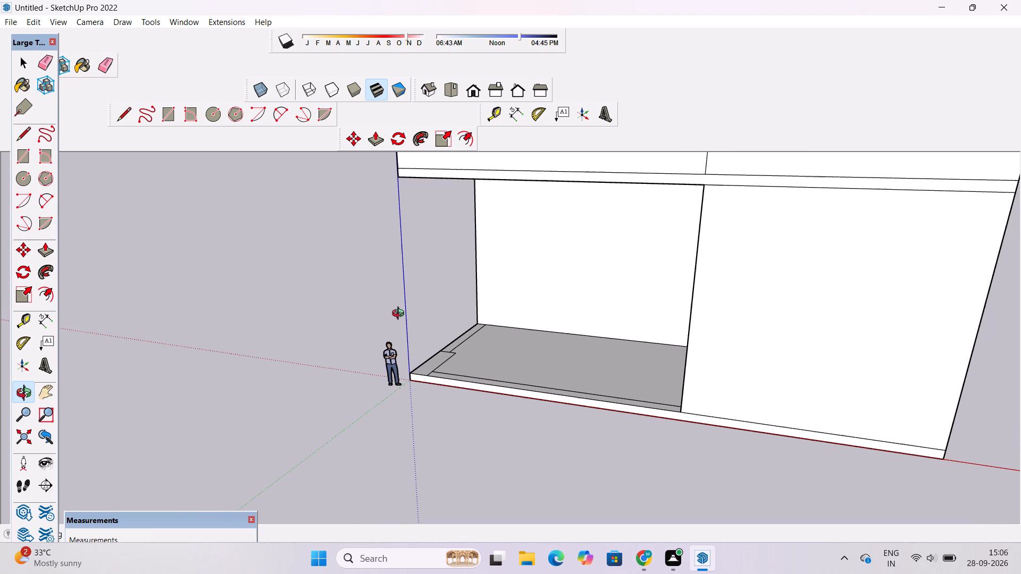
{"action": "scroll", "coordinate": [400, 315], "scroll_direction": "down", "scroll_amount": 6}
{"action": "scroll", "coordinate": [400, 315], "scroll_direction": "up", "scroll_amount": 1}
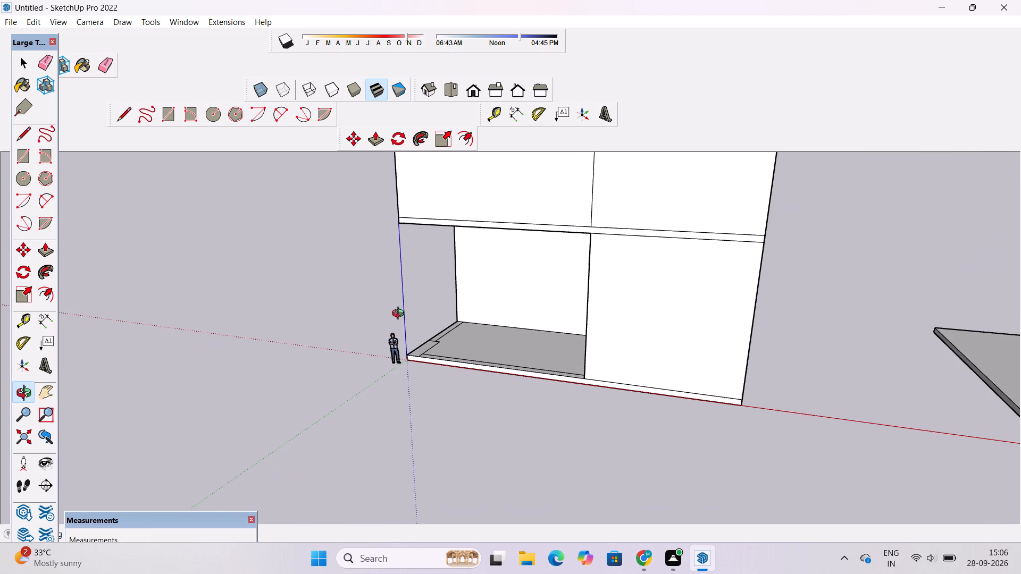
{"action": "scroll", "coordinate": [400, 315], "scroll_direction": "down", "scroll_amount": 4}
Examine the lines on the ground-floor slab at the building's open front corner.
{"action": "left_click_drag", "start_coordinate": [403, 343], "coordinate": [453, 422]}
{"action": "scroll", "coordinate": [436, 361], "scroll_direction": "up", "scroll_amount": 6}
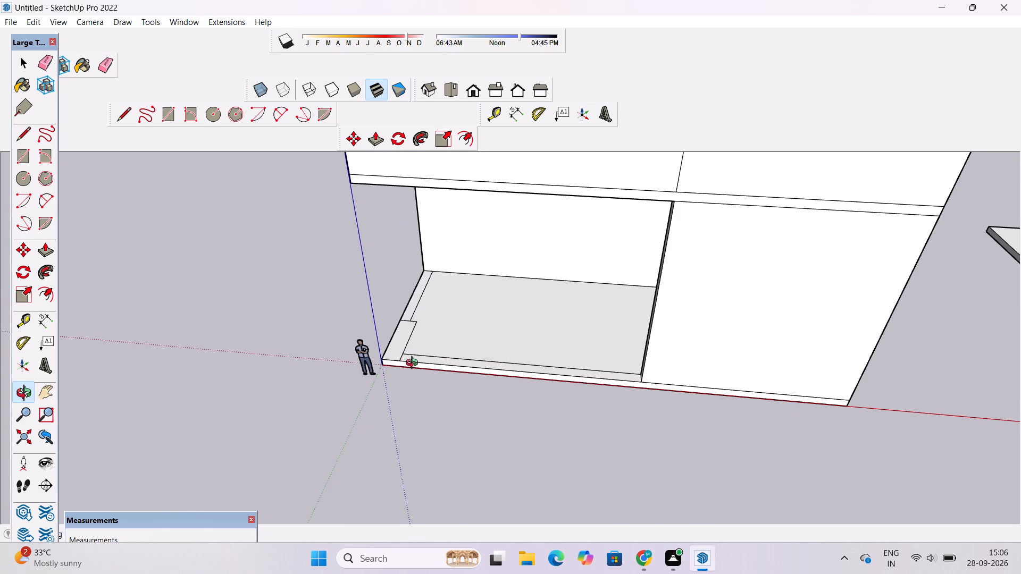
{"action": "left_click_drag", "start_coordinate": [414, 364], "coordinate": [438, 359]}
{"action": "scroll", "coordinate": [401, 353], "scroll_direction": "down", "scroll_amount": 6}
{"action": "left_click_drag", "start_coordinate": [399, 353], "coordinate": [442, 368], "text": "shift"}
{"action": "left_click_drag", "start_coordinate": [441, 373], "coordinate": [425, 338]}
{"action": "scroll", "coordinate": [421, 333], "scroll_direction": "up", "scroll_amount": 5}
{"action": "left_click_drag", "start_coordinate": [442, 376], "coordinate": [400, 322]}
{"action": "scroll", "coordinate": [425, 359], "scroll_direction": "up", "scroll_amount": 5}
{"action": "left_click_drag", "start_coordinate": [438, 356], "coordinate": [465, 445]}
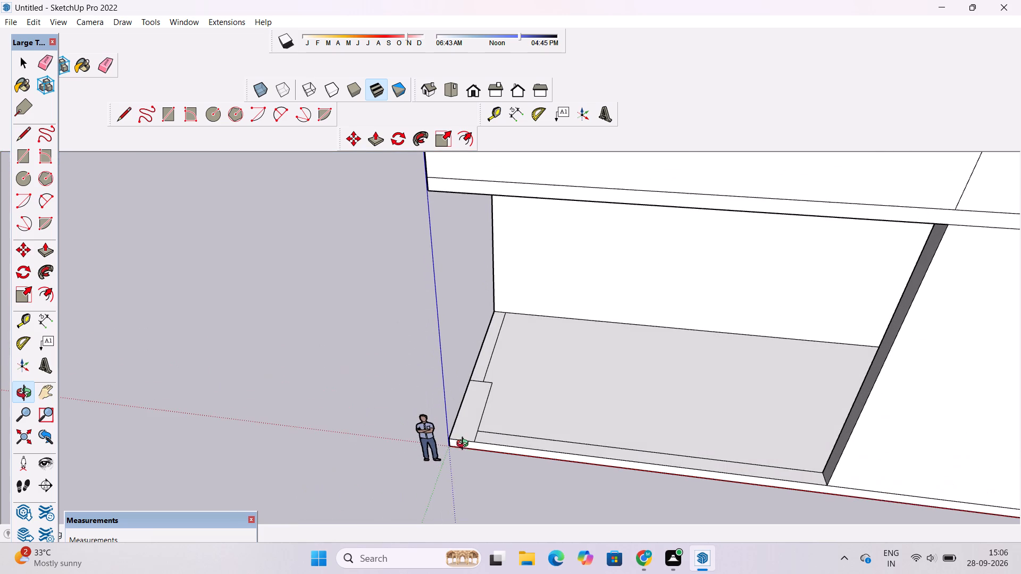
{"action": "left_click_drag", "start_coordinate": [468, 407], "coordinate": [484, 477]}
{"action": "left_click_drag", "start_coordinate": [484, 477], "coordinate": [486, 406], "text": "shift"}
{"action": "scroll", "coordinate": [488, 327], "scroll_direction": "up", "scroll_amount": 5}
{"action": "left_click_drag", "start_coordinate": [459, 297], "coordinate": [482, 351]}
{"action": "scroll", "coordinate": [486, 324], "scroll_direction": "up", "scroll_amount": 5}
{"action": "left_click_drag", "start_coordinate": [493, 310], "coordinate": [495, 346], "text": "shift"}
{"action": "scroll", "coordinate": [450, 280], "scroll_direction": "down", "scroll_amount": 3}
{"action": "left_click_drag", "start_coordinate": [450, 285], "coordinate": [453, 342], "text": "shift"}
{"action": "left_click_drag", "start_coordinate": [454, 354], "coordinate": [465, 292]}
{"action": "left_click_drag", "start_coordinate": [455, 334], "coordinate": [437, 292], "text": "shift"}
{"action": "left_click_drag", "start_coordinate": [427, 317], "coordinate": [427, 280]}
{"action": "left_click_drag", "start_coordinate": [429, 317], "coordinate": [387, 307]}
{"action": "left_click_drag", "start_coordinate": [389, 333], "coordinate": [415, 348]}
{"action": "scroll", "coordinate": [422, 347], "scroll_direction": "down", "scroll_amount": 2}
{"action": "scroll", "coordinate": [422, 346], "scroll_direction": "up", "scroll_amount": 1}
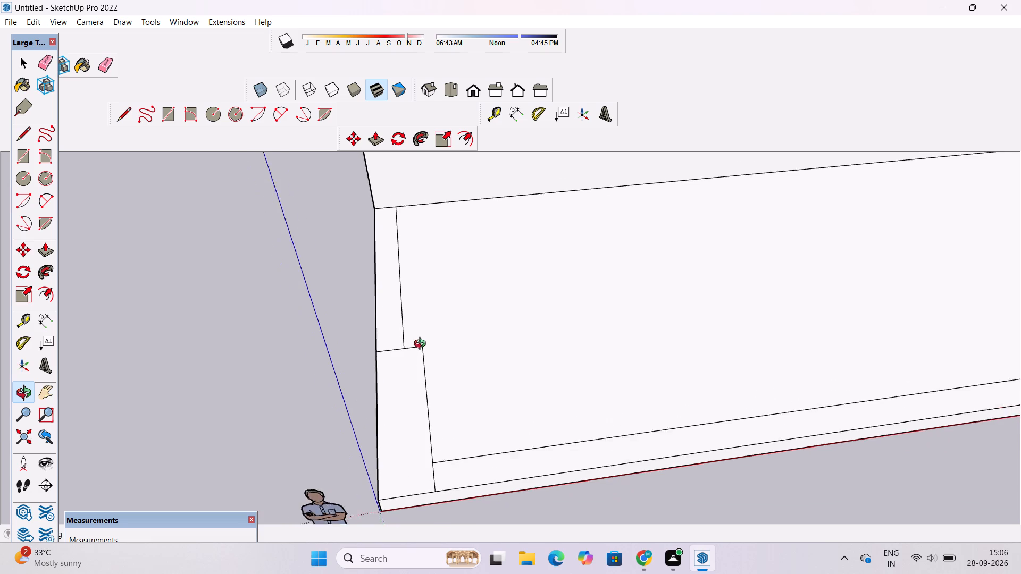
Erase the leftover line running along the open side edge of the ground-floor slab, behind the small corner rectangle.
{"action": "scroll", "coordinate": [422, 345], "scroll_direction": "up", "scroll_amount": 1}
{"action": "key", "text": "e"}
{"action": "left_click_drag", "start_coordinate": [429, 283], "coordinate": [395, 301]}
{"action": "key", "text": "space"}
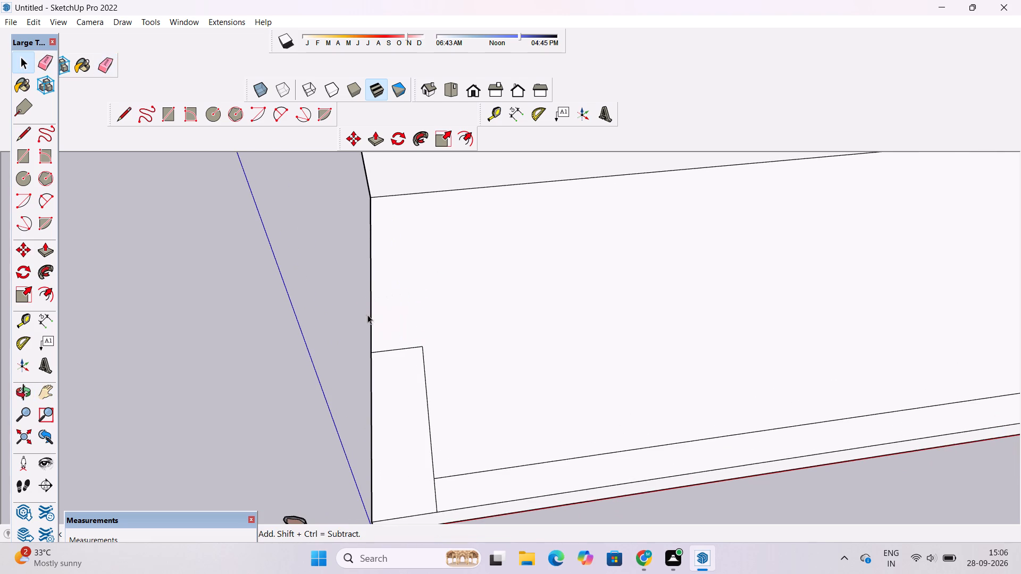
Move the corner rectangle's short rear edge about 1' 7 7/8" backward along the green axis to lengthen the rectangle.
{"action": "left_click", "coordinate": [401, 349]}
{"action": "key", "text": "m"}
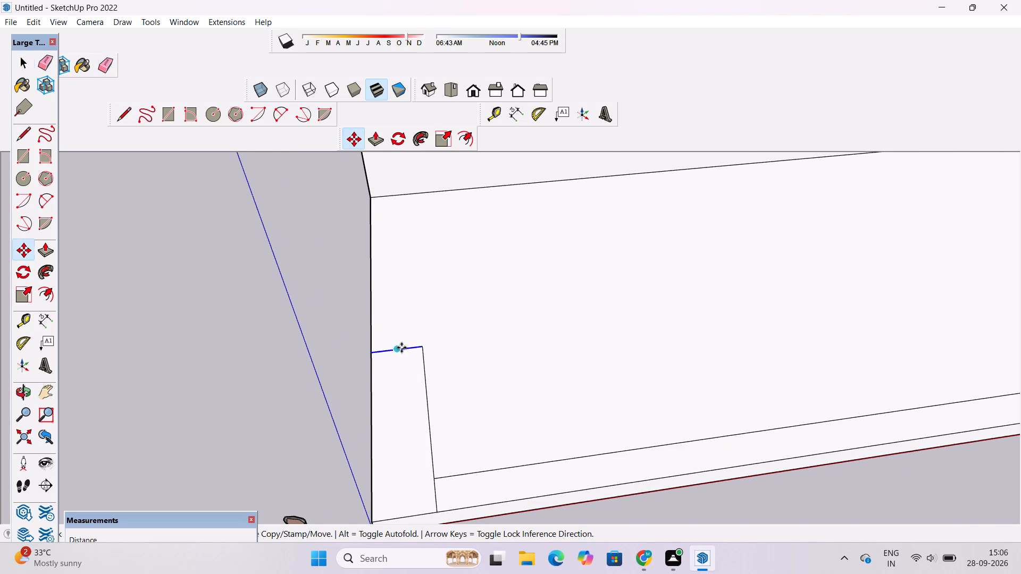
{"action": "scroll", "coordinate": [401, 348], "scroll_direction": "up", "scroll_amount": 3}
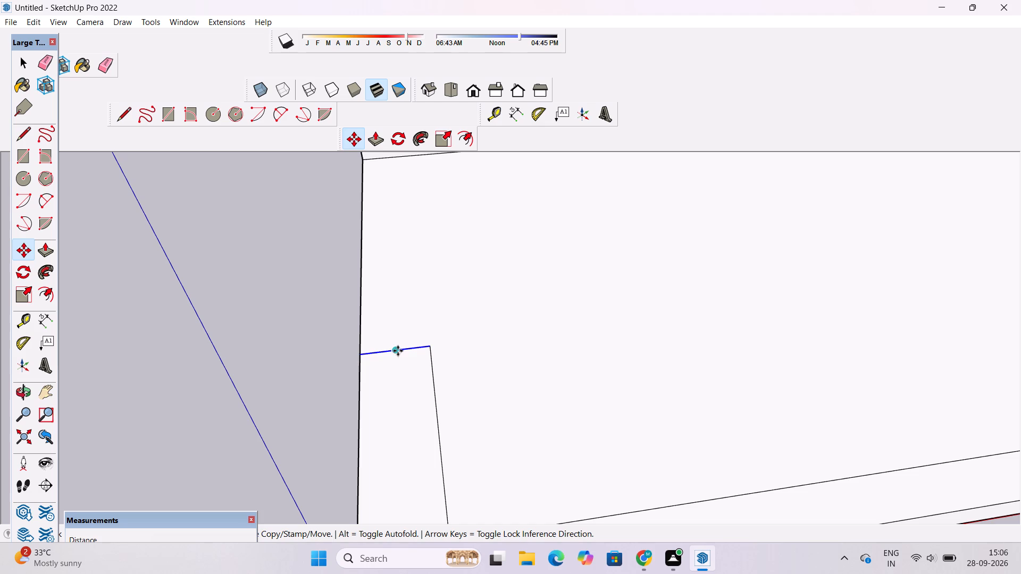
{"action": "scroll", "coordinate": [398, 351], "scroll_direction": "down", "scroll_amount": 1}
{"action": "scroll", "coordinate": [398, 351], "scroll_direction": "up", "scroll_amount": 1}
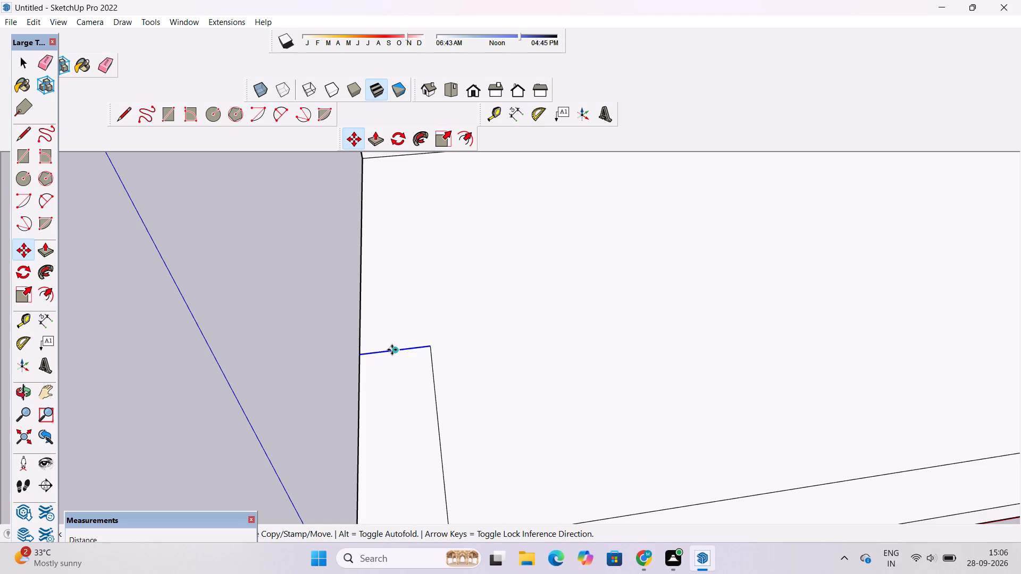
{"action": "left_click", "coordinate": [392, 350]}
{"action": "scroll", "coordinate": [399, 322], "scroll_direction": "down", "scroll_amount": 2}
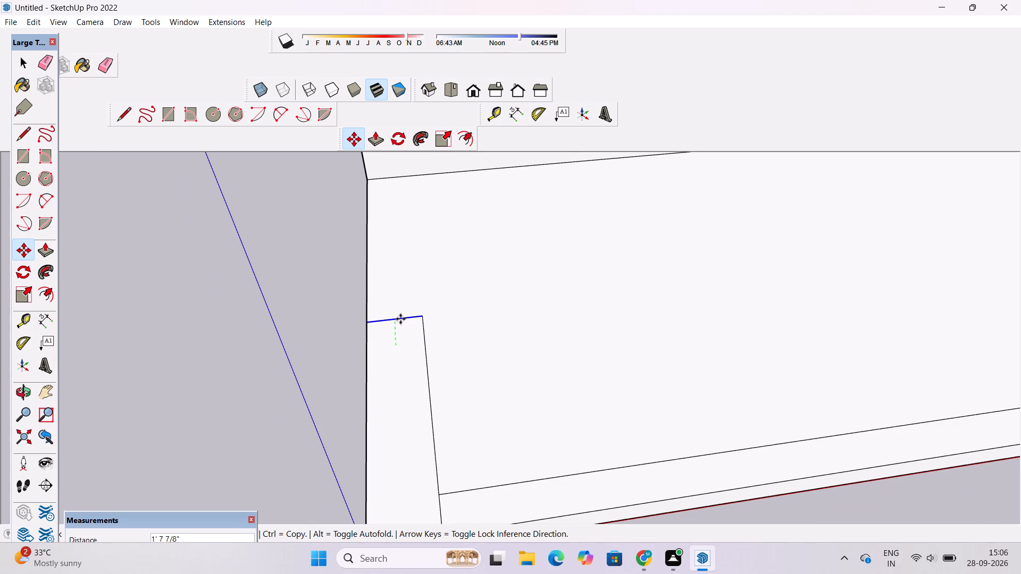
{"action": "left_click", "coordinate": [400, 319]}
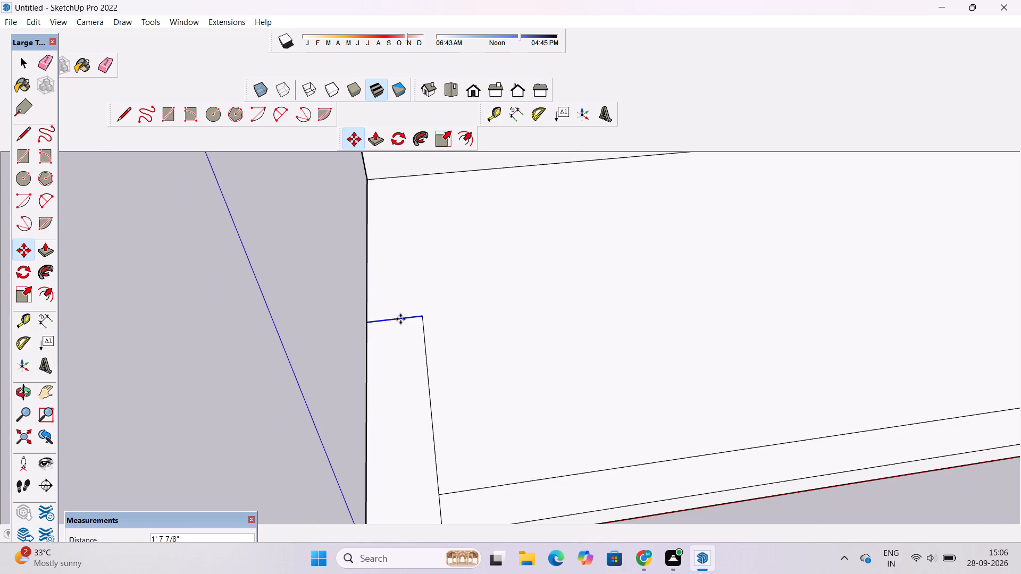
{"action": "key", "text": "space"}
{"action": "left_click", "coordinate": [228, 331]}
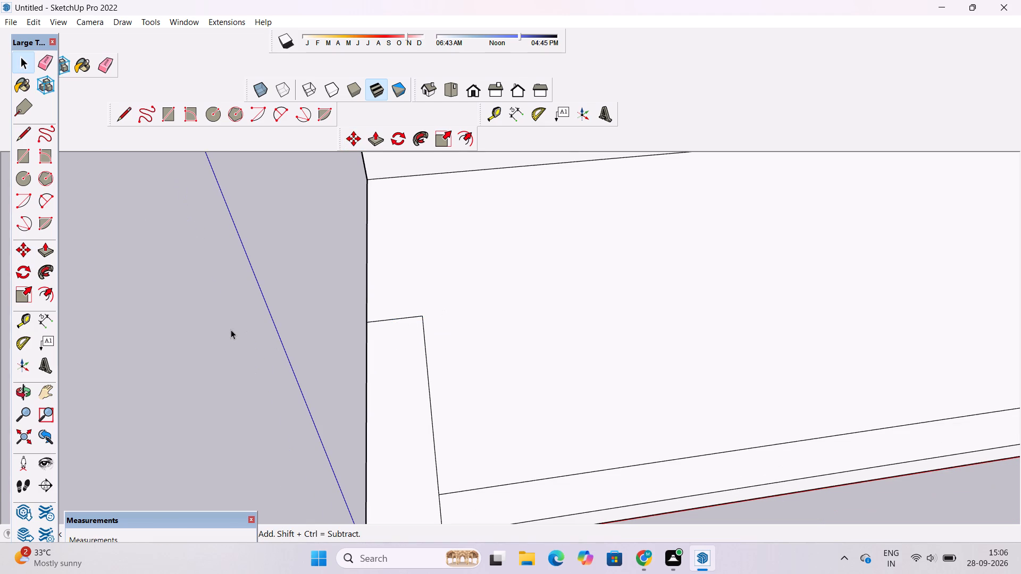
Examine the lengthened corner rectangle on the ground-floor slab from several angles.
{"action": "key", "text": "o"}
{"action": "scroll", "coordinate": [231, 330], "scroll_direction": "down", "scroll_amount": 10}
{"action": "left_click_drag", "start_coordinate": [265, 342], "coordinate": [253, 349]}
{"action": "left_click_drag", "start_coordinate": [254, 349], "coordinate": [298, 345], "text": "shift"}
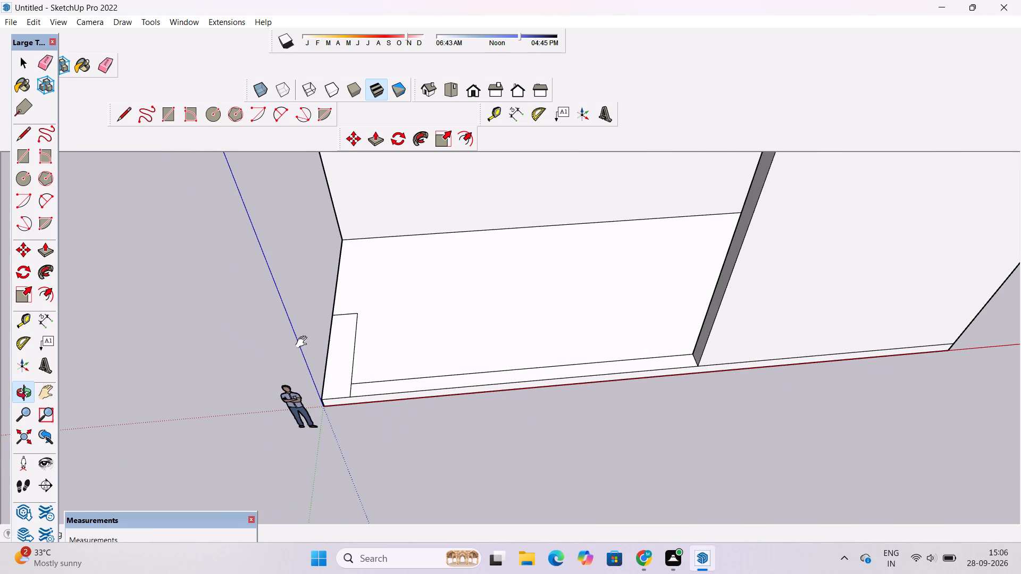
{"action": "left_click_drag", "start_coordinate": [335, 341], "coordinate": [409, 354], "text": "shift"}
{"action": "scroll", "coordinate": [405, 360], "scroll_direction": "up", "scroll_amount": 4}
{"action": "left_click_drag", "start_coordinate": [389, 376], "coordinate": [450, 360]}
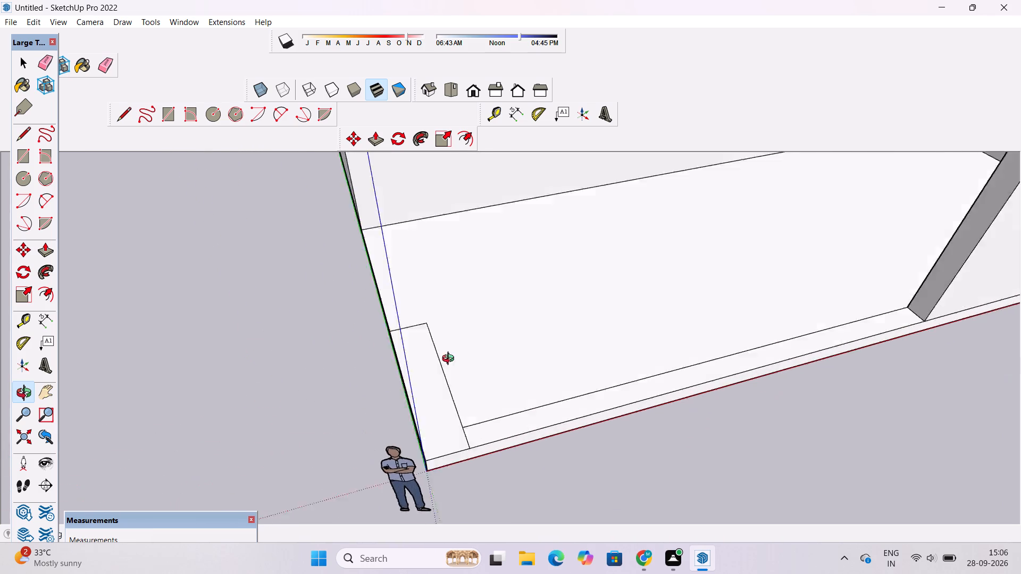
{"action": "left_click_drag", "start_coordinate": [450, 360], "coordinate": [481, 318]}
{"action": "left_click_drag", "start_coordinate": [404, 437], "coordinate": [395, 410]}
{"action": "left_click_drag", "start_coordinate": [434, 404], "coordinate": [373, 426]}
{"action": "scroll", "coordinate": [378, 416], "scroll_direction": "up", "scroll_amount": 4}
{"action": "left_click_drag", "start_coordinate": [403, 413], "coordinate": [428, 428]}
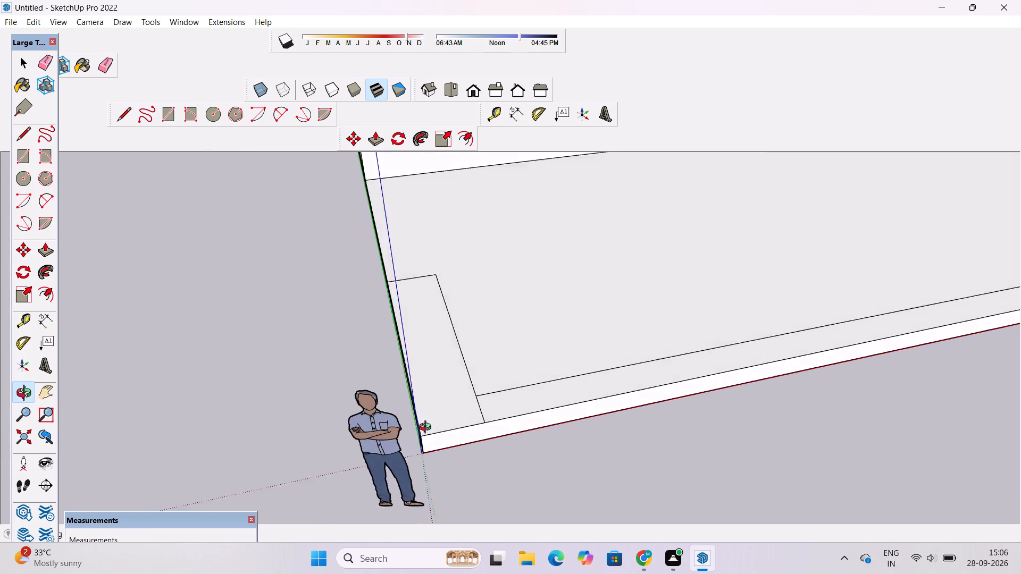
{"action": "left_click_drag", "start_coordinate": [428, 428], "coordinate": [470, 420]}
{"action": "left_click_drag", "start_coordinate": [451, 432], "coordinate": [432, 403], "text": "shift"}
{"action": "left_click_drag", "start_coordinate": [442, 403], "coordinate": [430, 406]}
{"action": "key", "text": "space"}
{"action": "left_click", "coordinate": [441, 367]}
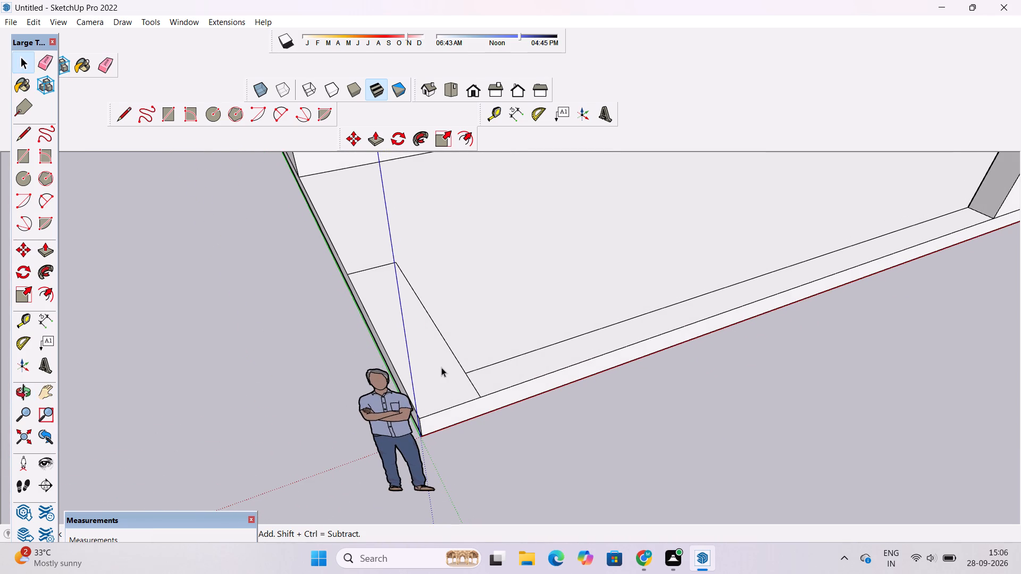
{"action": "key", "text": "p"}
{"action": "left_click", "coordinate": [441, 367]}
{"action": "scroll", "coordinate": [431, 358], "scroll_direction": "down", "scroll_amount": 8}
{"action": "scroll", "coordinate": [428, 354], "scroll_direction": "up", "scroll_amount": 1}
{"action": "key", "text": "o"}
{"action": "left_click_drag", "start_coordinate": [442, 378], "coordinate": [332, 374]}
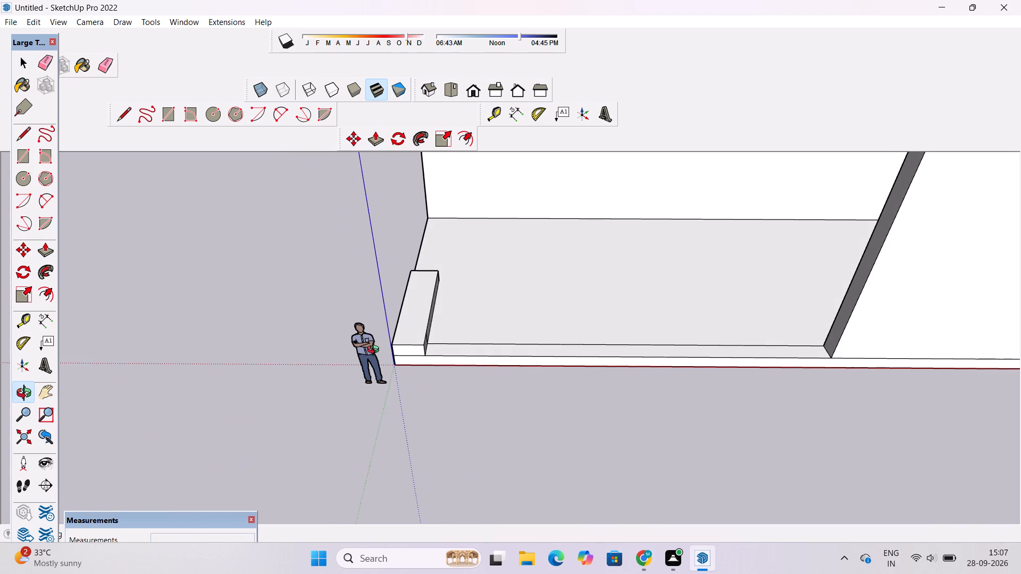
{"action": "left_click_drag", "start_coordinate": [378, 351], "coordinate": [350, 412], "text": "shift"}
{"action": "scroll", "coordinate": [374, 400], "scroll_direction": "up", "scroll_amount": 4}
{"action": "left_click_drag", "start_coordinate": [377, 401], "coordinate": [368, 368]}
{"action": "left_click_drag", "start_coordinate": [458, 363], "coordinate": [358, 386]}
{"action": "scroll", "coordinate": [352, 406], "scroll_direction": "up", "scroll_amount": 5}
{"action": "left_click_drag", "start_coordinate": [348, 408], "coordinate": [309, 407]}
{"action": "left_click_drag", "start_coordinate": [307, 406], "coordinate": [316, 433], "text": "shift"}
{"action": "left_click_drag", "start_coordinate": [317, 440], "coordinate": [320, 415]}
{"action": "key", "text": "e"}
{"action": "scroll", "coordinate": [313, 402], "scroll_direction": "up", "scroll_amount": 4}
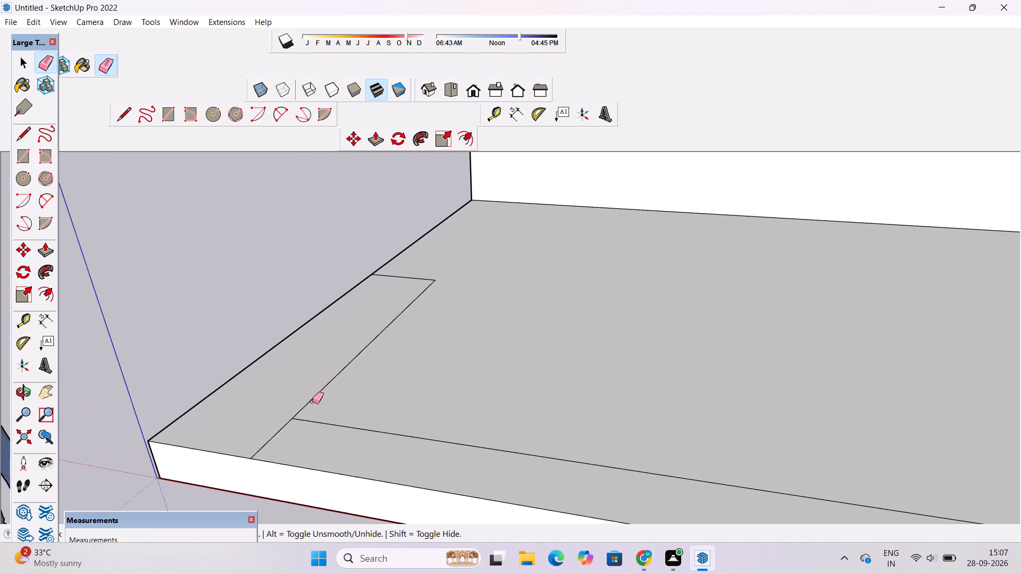
Push/Pull the corner rectangle on the ground-floor slab upward 9' to form a wall block.
{"action": "key", "text": "space"}
{"action": "key", "text": "p"}
{"action": "left_click", "coordinate": [252, 411]}
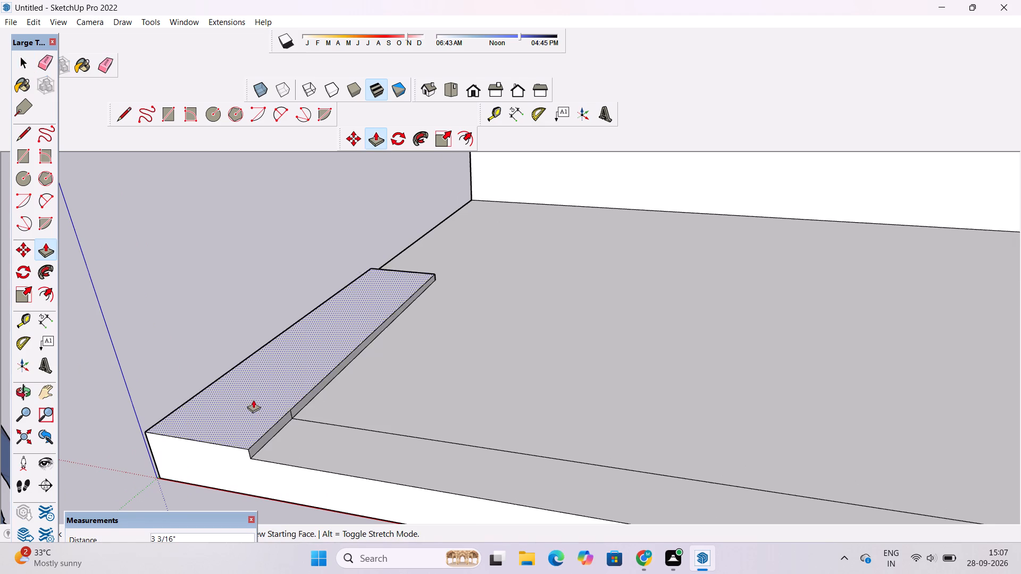
{"action": "scroll", "coordinate": [256, 396], "scroll_direction": "down", "scroll_amount": 14}
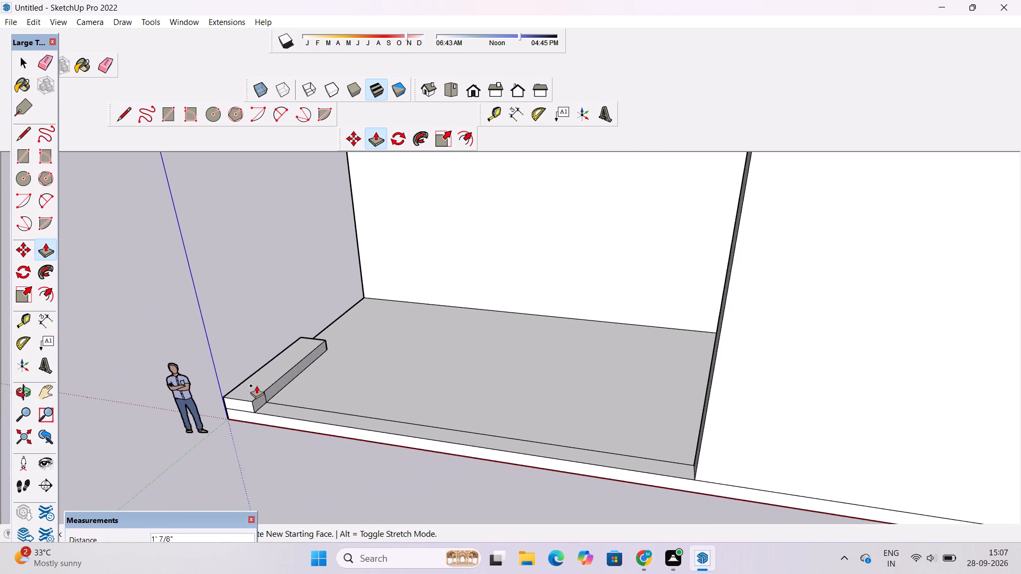
{"action": "scroll", "coordinate": [256, 383], "scroll_direction": "down", "scroll_amount": 6}
{"action": "scroll", "coordinate": [256, 377], "scroll_direction": "up", "scroll_amount": 1}
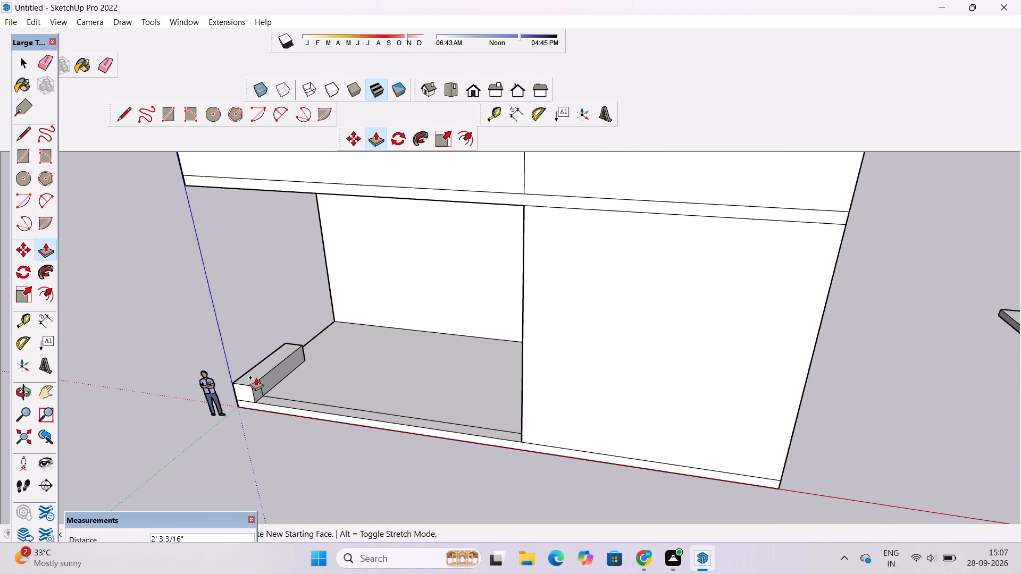
{"action": "scroll", "coordinate": [256, 377], "scroll_direction": "down", "scroll_amount": 3}
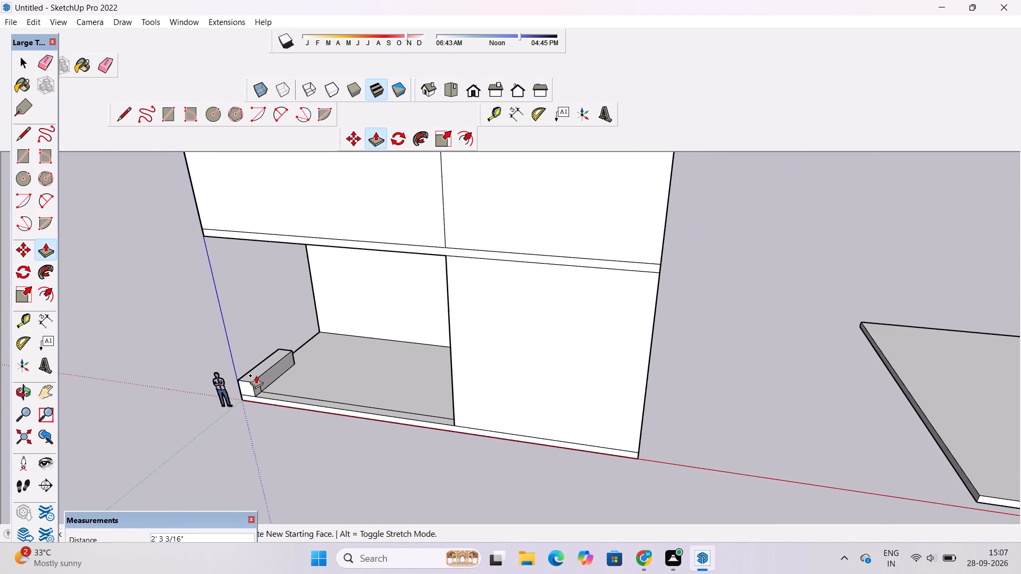
{"action": "scroll", "coordinate": [256, 372], "scroll_direction": "up", "scroll_amount": 2}
{"action": "scroll", "coordinate": [258, 352], "scroll_direction": "down", "scroll_amount": 1}
{"action": "scroll", "coordinate": [258, 352], "scroll_direction": "up", "scroll_amount": 4}
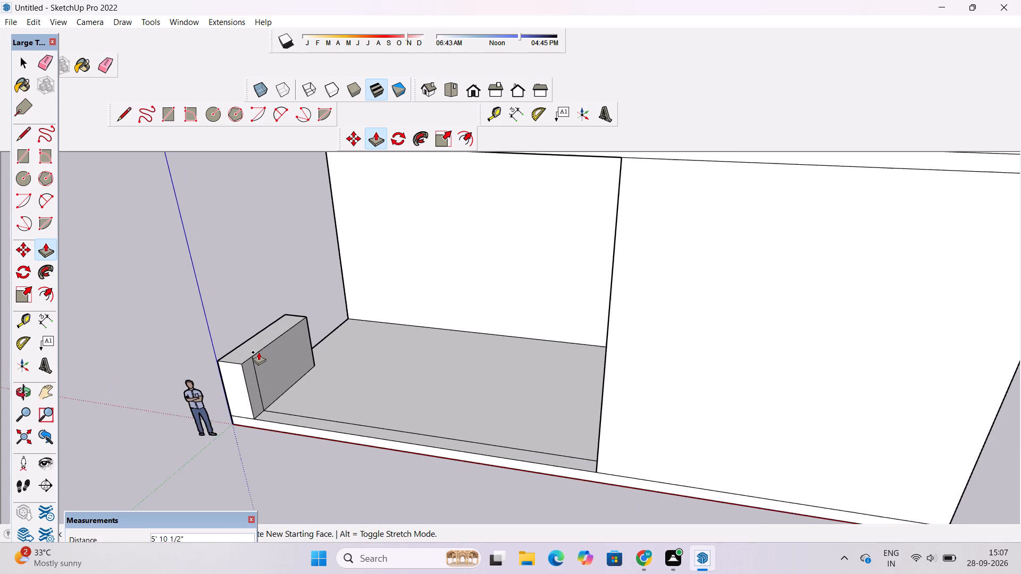
{"action": "scroll", "coordinate": [258, 352], "scroll_direction": "up", "scroll_amount": 2}
{"action": "key", "text": "o"}
{"action": "left_click_drag", "start_coordinate": [256, 382], "coordinate": [245, 344]}
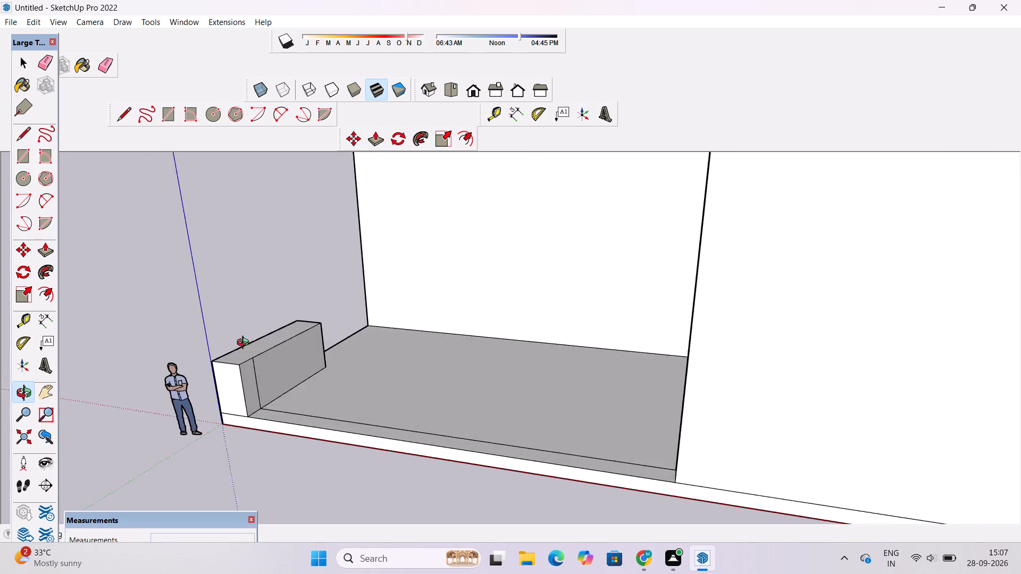
{"action": "left_click_drag", "start_coordinate": [245, 344], "coordinate": [245, 342]}
{"action": "left_click_drag", "start_coordinate": [245, 342], "coordinate": [297, 386], "text": "shift"}
{"action": "scroll", "coordinate": [300, 386], "scroll_direction": "down", "scroll_amount": 6}
{"action": "left_click_drag", "start_coordinate": [300, 386], "coordinate": [314, 396]}
{"action": "left_click_drag", "start_coordinate": [314, 401], "coordinate": [310, 372]}
{"action": "scroll", "coordinate": [310, 364], "scroll_direction": "up", "scroll_amount": 4}
{"action": "left_click_drag", "start_coordinate": [309, 364], "coordinate": [301, 348]}
{"action": "left_click", "coordinate": [301, 348], "text": "shift"}
{"action": "key", "text": "p"}
{"action": "scroll", "coordinate": [301, 349], "scroll_direction": "up", "scroll_amount": 2}
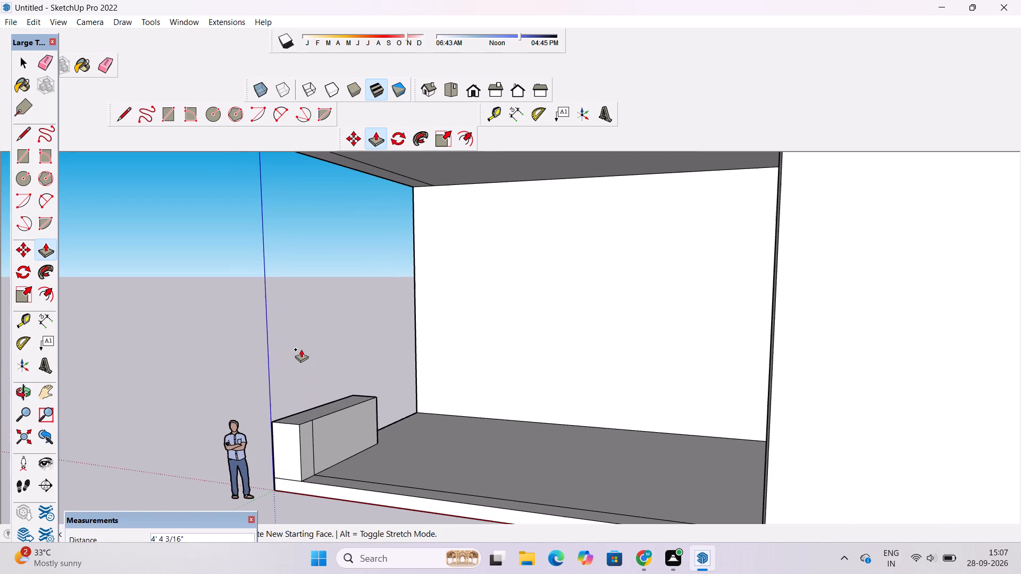
{"action": "scroll", "coordinate": [313, 365], "scroll_direction": "down", "scroll_amount": 3}
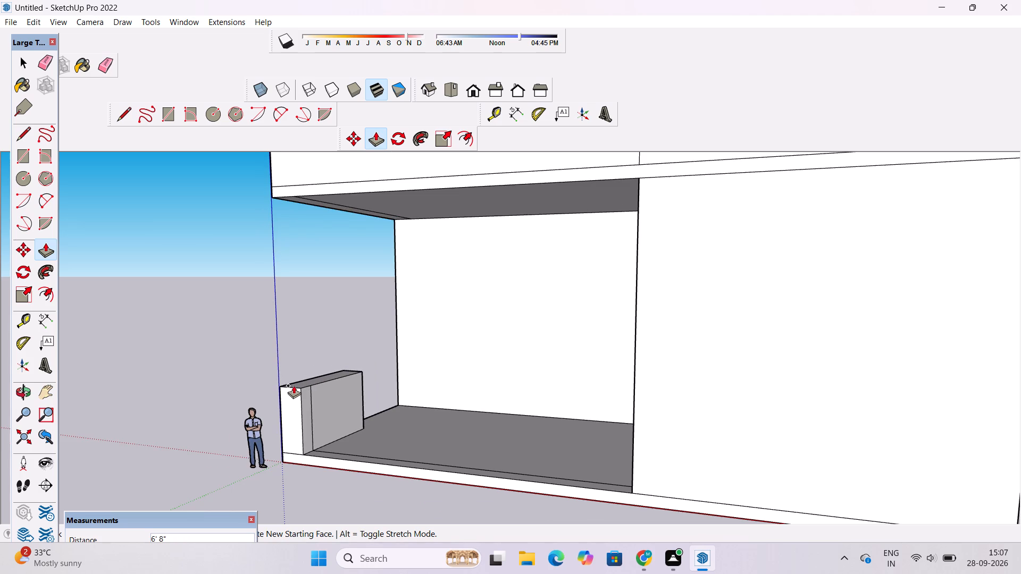
{"action": "scroll", "coordinate": [294, 385], "scroll_direction": "up", "scroll_amount": 1}
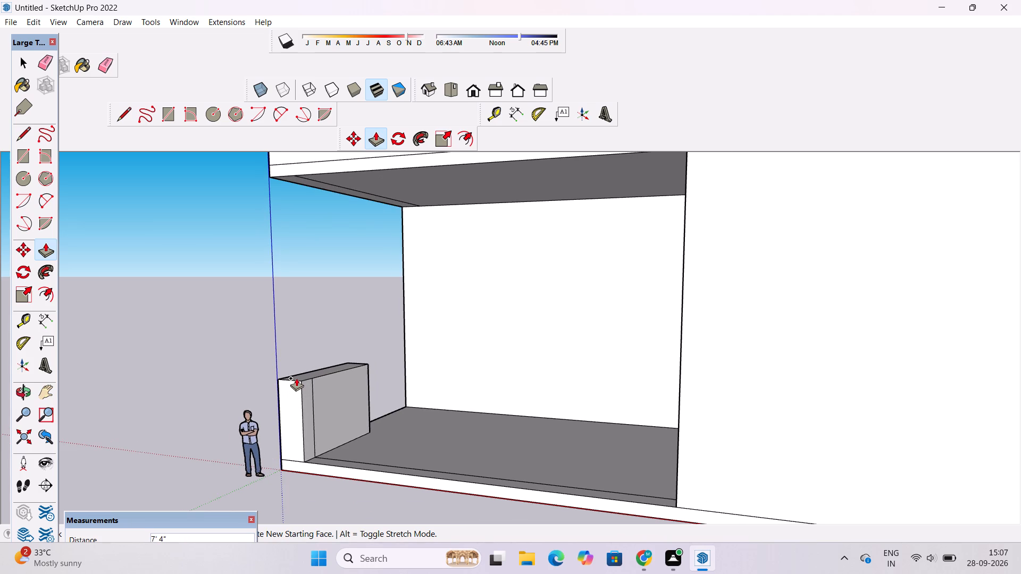
{"action": "type", "text": "9'"}
{"action": "key", "text": "Return"}
Examine the raised corner block from several angles, including its top and the vertical seam on its inner face.
{"action": "key", "text": "o"}
{"action": "scroll", "coordinate": [240, 355], "scroll_direction": "down", "scroll_amount": 5}
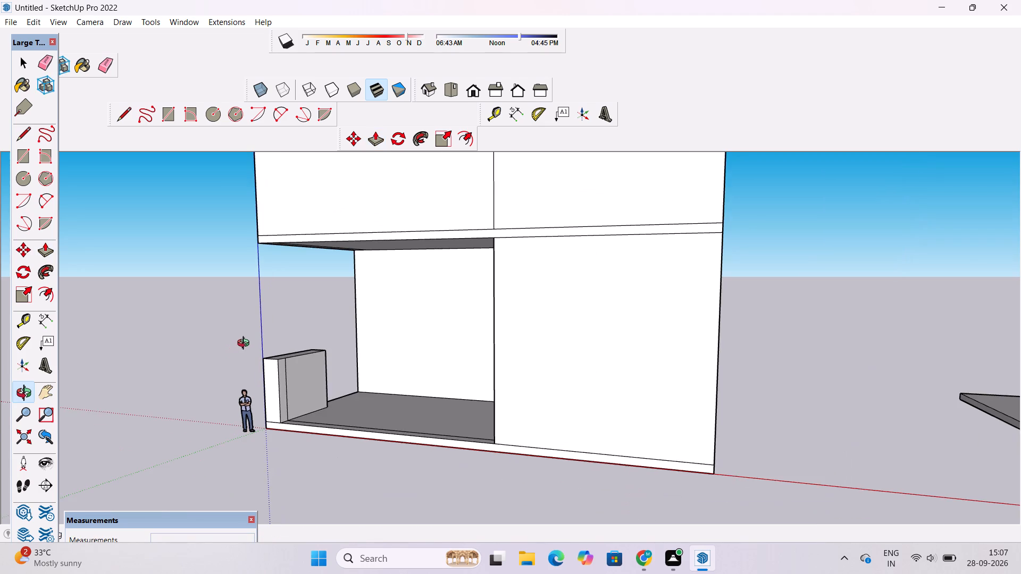
{"action": "left_click_drag", "start_coordinate": [247, 345], "coordinate": [247, 392]}
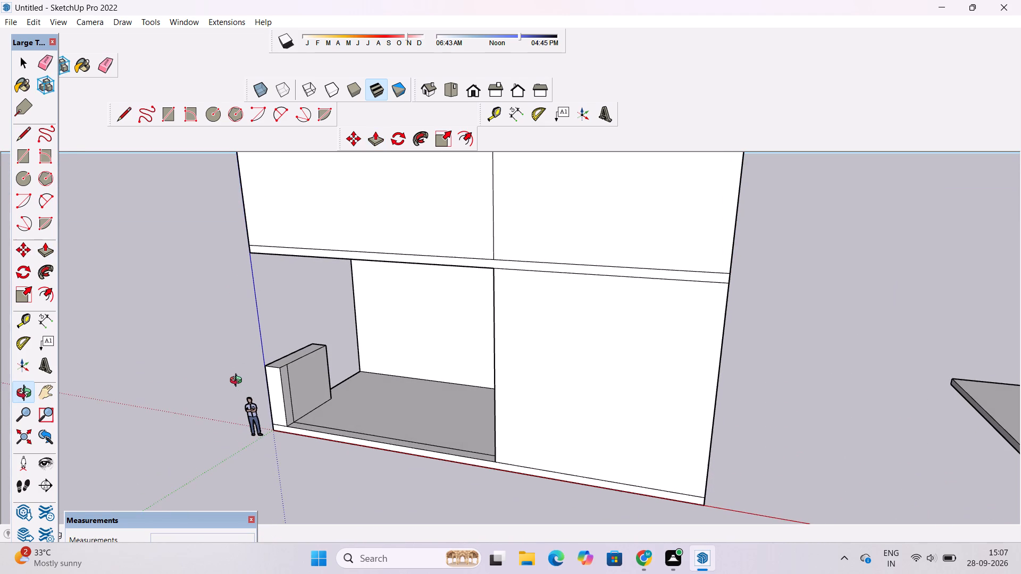
{"action": "scroll", "coordinate": [238, 382], "scroll_direction": "down", "scroll_amount": 5}
{"action": "left_click_drag", "start_coordinate": [240, 406], "coordinate": [236, 383], "text": "shift"}
{"action": "scroll", "coordinate": [255, 354], "scroll_direction": "up", "scroll_amount": 1}
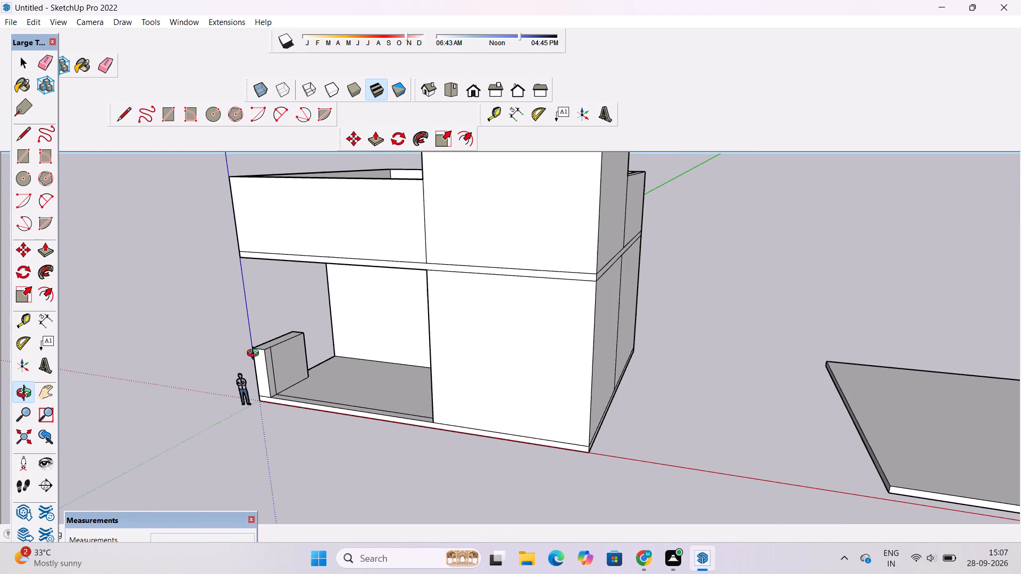
{"action": "scroll", "coordinate": [290, 335], "scroll_direction": "up", "scroll_amount": 5}
{"action": "left_click_drag", "start_coordinate": [274, 349], "coordinate": [286, 361], "text": "shift"}
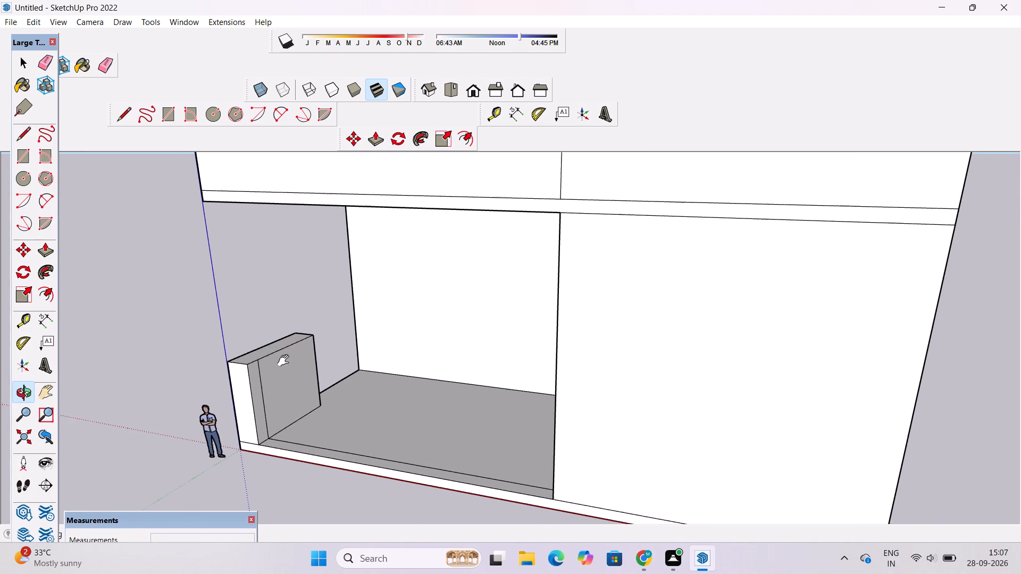
{"action": "left_click_drag", "start_coordinate": [286, 361], "coordinate": [299, 376], "text": "shift"}
{"action": "left_click_drag", "start_coordinate": [283, 389], "coordinate": [194, 390]}
{"action": "scroll", "coordinate": [264, 359], "scroll_direction": "up", "scroll_amount": 6}
{"action": "left_click_drag", "start_coordinate": [270, 377], "coordinate": [284, 332]}
{"action": "left_click_drag", "start_coordinate": [329, 375], "coordinate": [326, 353]}
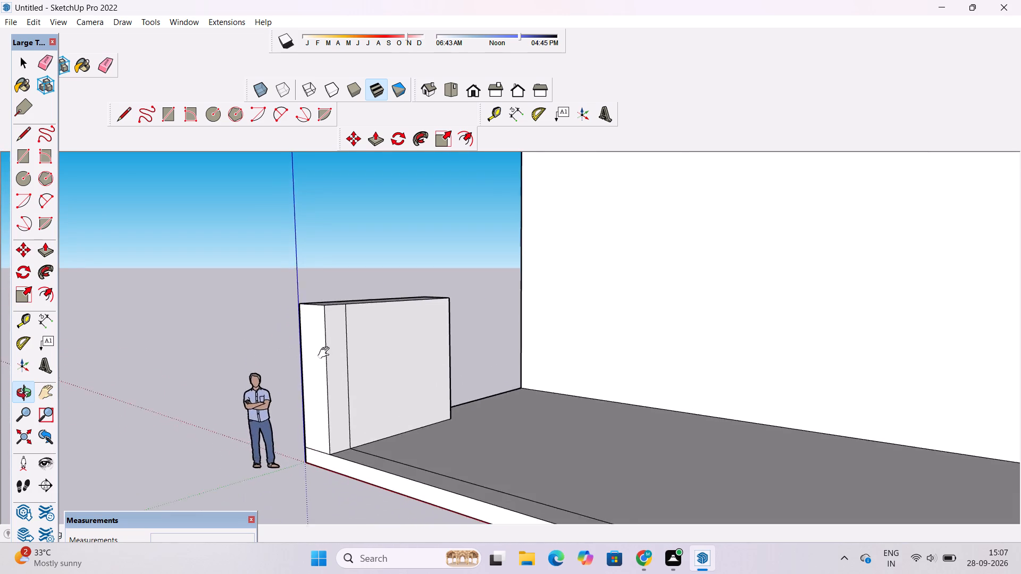
{"action": "left_click_drag", "start_coordinate": [326, 353], "coordinate": [325, 351]}
{"action": "scroll", "coordinate": [316, 345], "scroll_direction": "down", "scroll_amount": 6}
{"action": "left_click_drag", "start_coordinate": [350, 334], "coordinate": [298, 342]}
{"action": "left_click_drag", "start_coordinate": [263, 328], "coordinate": [298, 362], "text": "shift"}
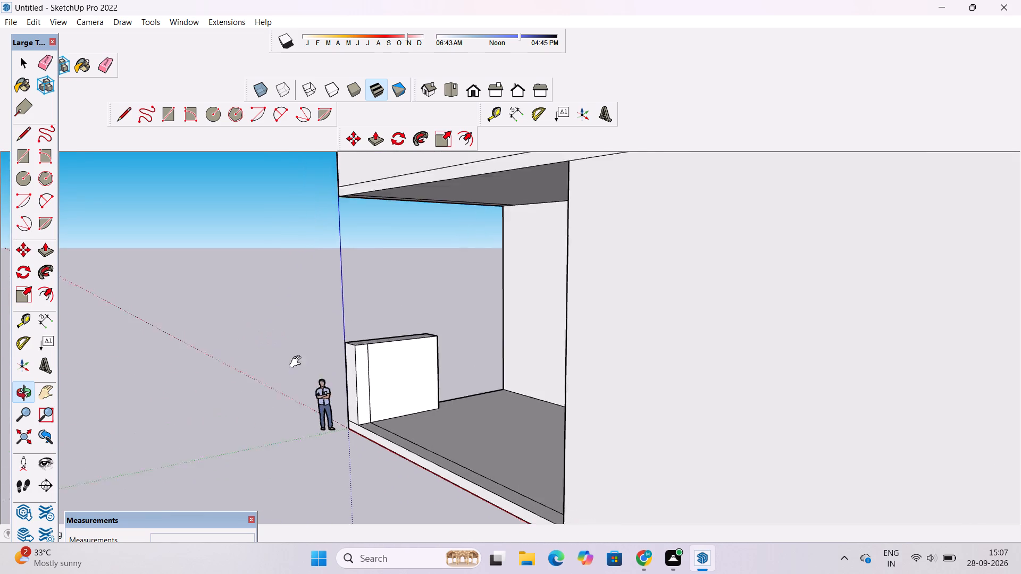
{"action": "left_click_drag", "start_coordinate": [298, 362], "coordinate": [341, 418], "text": "shift"}
{"action": "scroll", "coordinate": [416, 395], "scroll_direction": "up", "scroll_amount": 3}
{"action": "left_click_drag", "start_coordinate": [416, 395], "coordinate": [363, 322]}
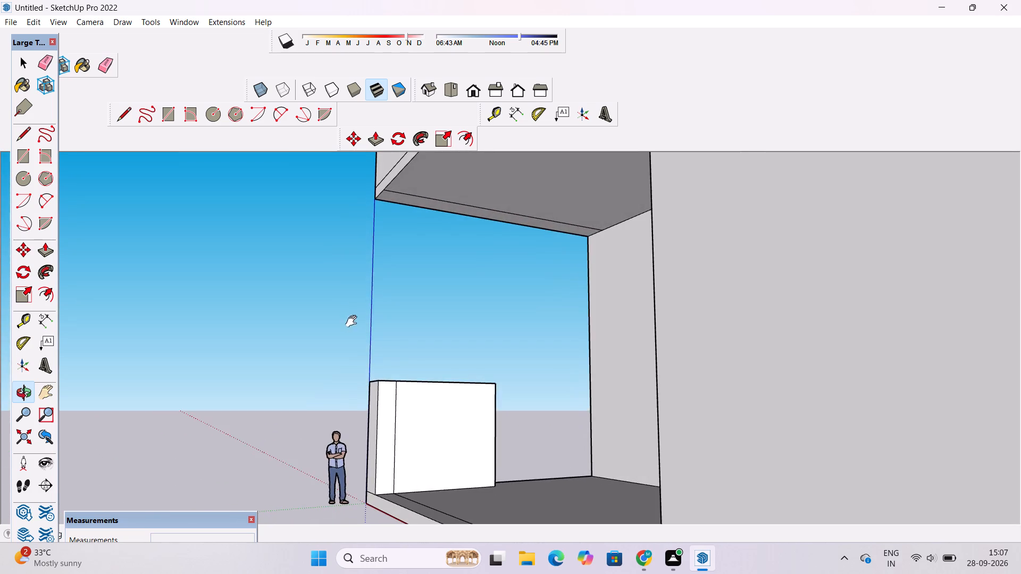
{"action": "left_click_drag", "start_coordinate": [355, 325], "coordinate": [383, 336], "text": "shift"}
{"action": "left_click_drag", "start_coordinate": [400, 375], "coordinate": [441, 472]}
{"action": "left_click_drag", "start_coordinate": [440, 467], "coordinate": [420, 394], "text": "shift"}
{"action": "left_click_drag", "start_coordinate": [418, 393], "coordinate": [443, 437]}
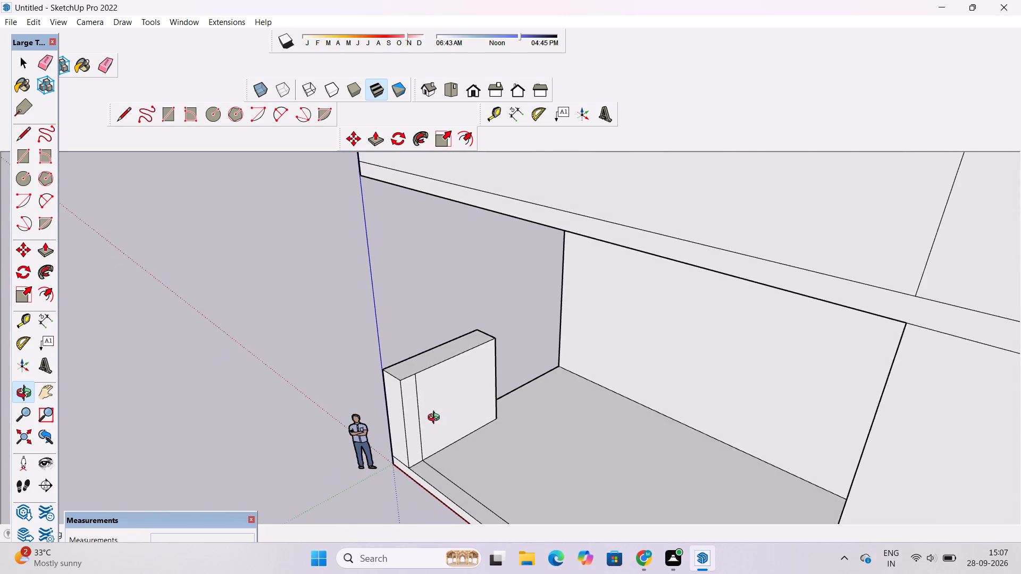
{"action": "scroll", "coordinate": [429, 418], "scroll_direction": "down", "scroll_amount": 3}
{"action": "left_click_drag", "start_coordinate": [432, 427], "coordinate": [456, 459]}
{"action": "scroll", "coordinate": [373, 369], "scroll_direction": "up", "scroll_amount": 5}
{"action": "left_click_drag", "start_coordinate": [446, 393], "coordinate": [363, 362], "text": "shift"}
{"action": "scroll", "coordinate": [357, 362], "scroll_direction": "up", "scroll_amount": 3}
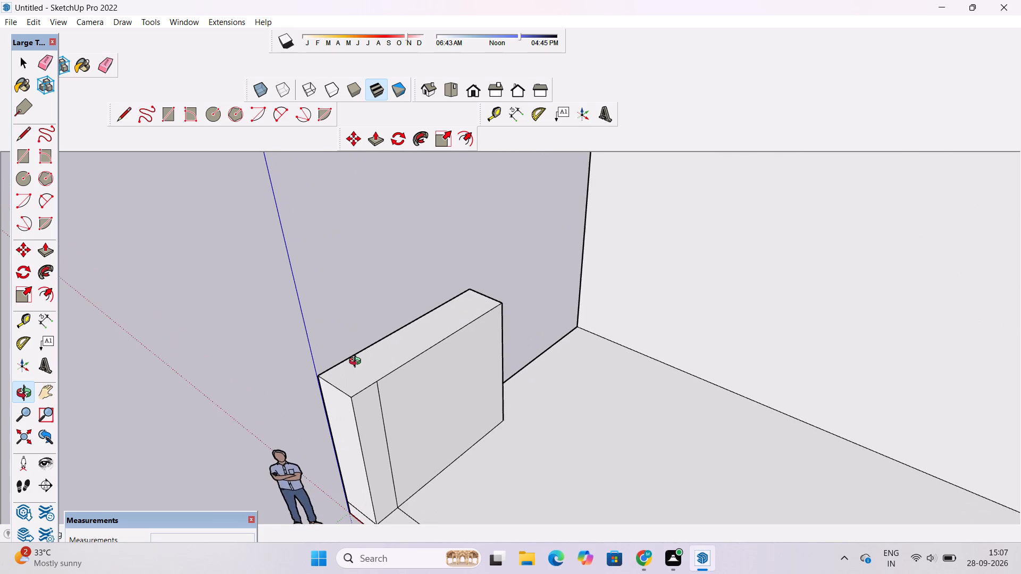
{"action": "left_click_drag", "start_coordinate": [356, 364], "coordinate": [363, 381]}
{"action": "left_click_drag", "start_coordinate": [363, 388], "coordinate": [330, 360], "text": "shift"}
{"action": "scroll", "coordinate": [385, 385], "scroll_direction": "up", "scroll_amount": 4}
{"action": "left_click_drag", "start_coordinate": [309, 367], "coordinate": [307, 309]}
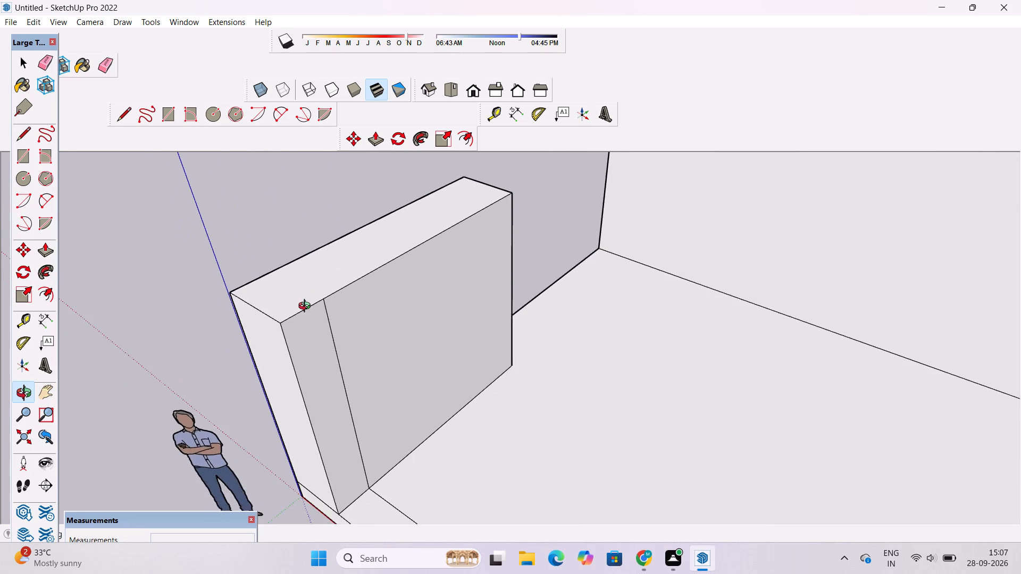
{"action": "scroll", "coordinate": [307, 307], "scroll_direction": "down", "scroll_amount": 4}
{"action": "left_click_drag", "start_coordinate": [331, 395], "coordinate": [331, 315], "text": "shift"}
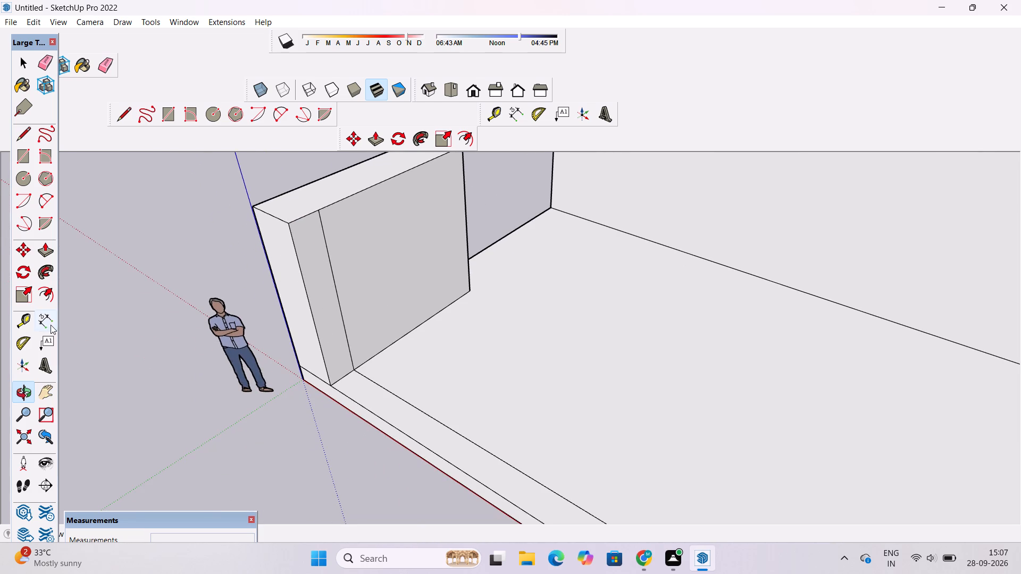
Measure the distance along the block's base from its inner front corner to the vertical seam on its inner face.
{"action": "left_click", "coordinate": [49, 325]}
{"action": "scroll", "coordinate": [371, 388], "scroll_direction": "up", "scroll_amount": 5}
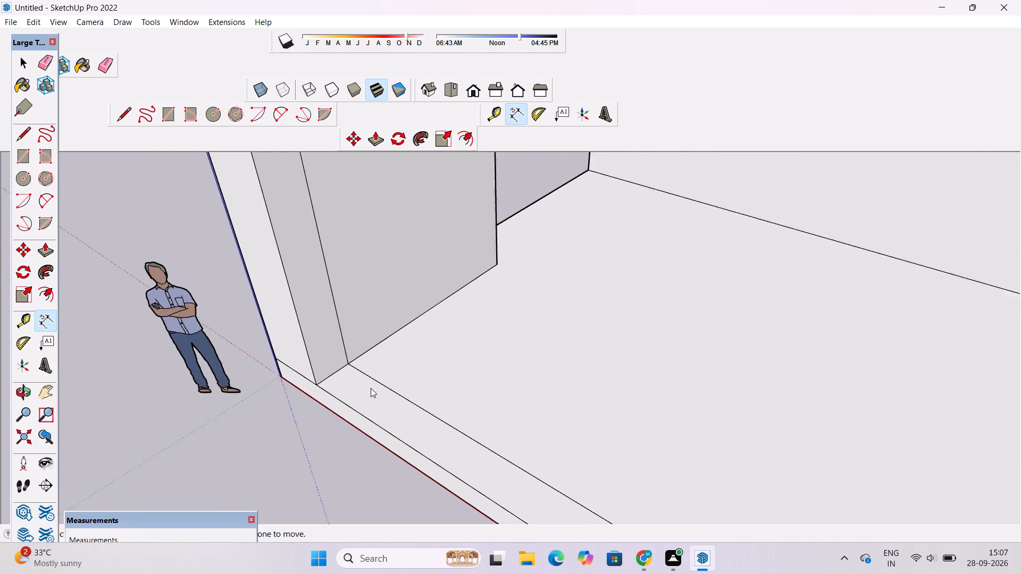
{"action": "left_click", "coordinate": [305, 383]}
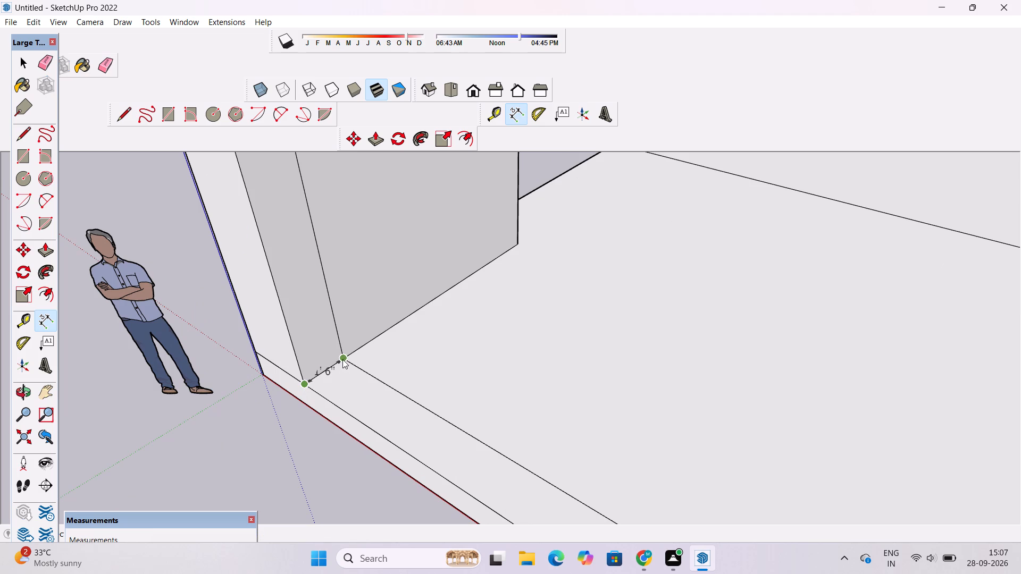
{"action": "left_click", "coordinate": [345, 357]}
{"action": "key", "text": "space"}
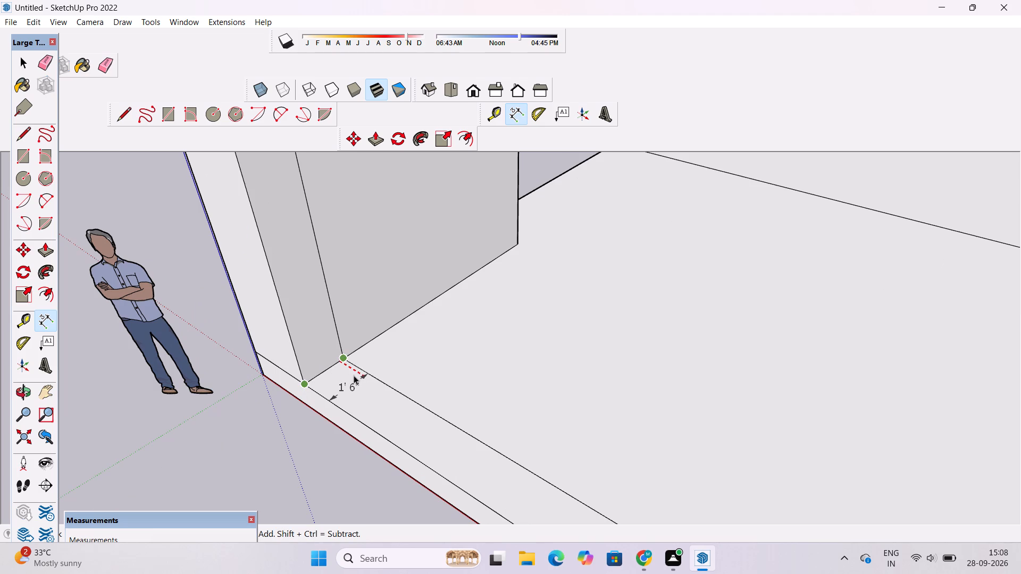
Draw a line across the block's top, parallel to its rear end and 1'6" in from the rear edge.
{"action": "scroll", "coordinate": [136, 373], "scroll_direction": "down", "scroll_amount": 6}
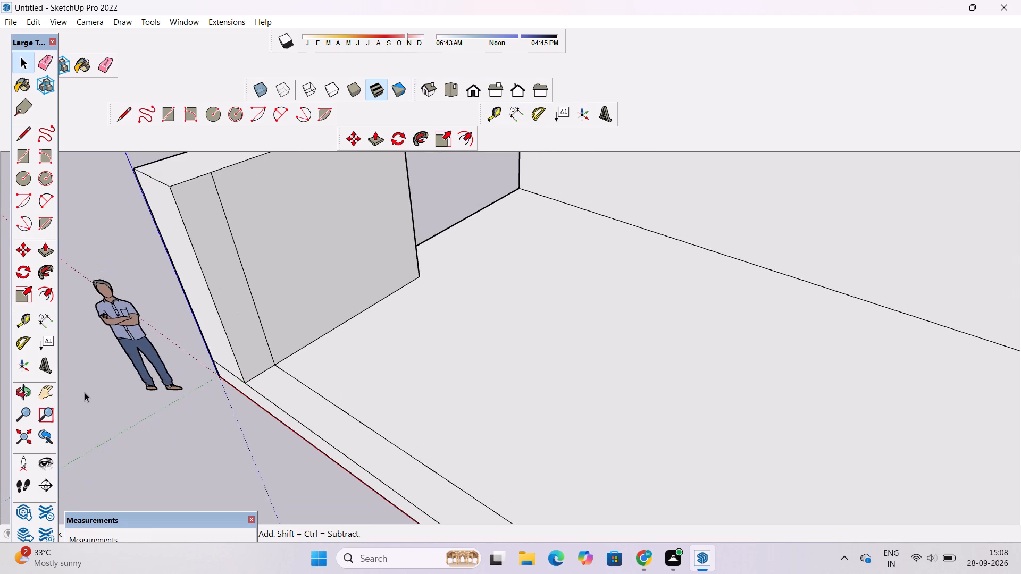
{"action": "scroll", "coordinate": [85, 392], "scroll_direction": "down", "scroll_amount": 9}
{"action": "scroll", "coordinate": [116, 399], "scroll_direction": "up", "scroll_amount": 5}
{"action": "key", "text": "l"}
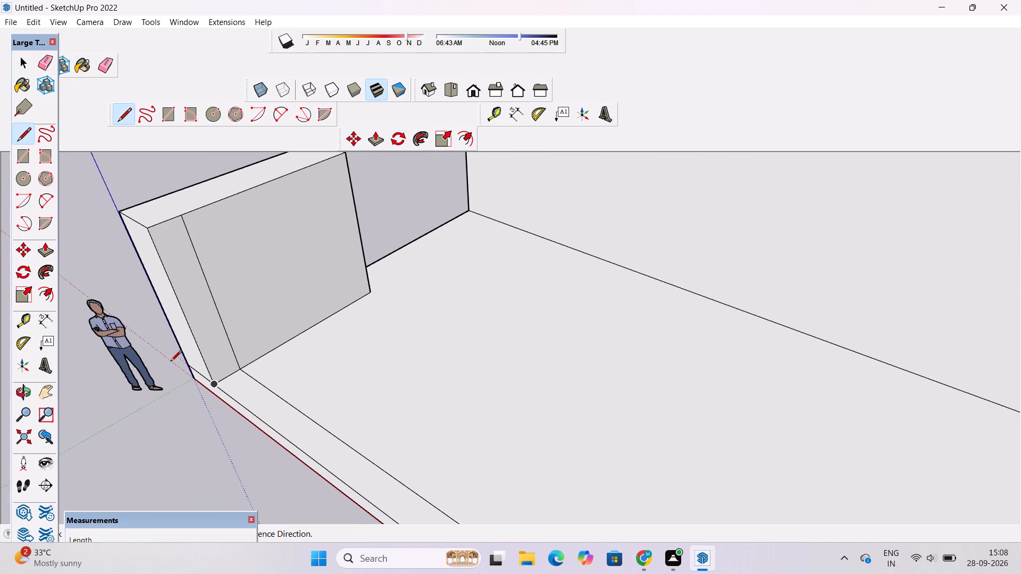
{"action": "scroll", "coordinate": [171, 362], "scroll_direction": "down", "scroll_amount": 5}
{"action": "scroll", "coordinate": [235, 230], "scroll_direction": "up", "scroll_amount": 6}
{"action": "scroll", "coordinate": [258, 171], "scroll_direction": "up", "scroll_amount": 5}
{"action": "scroll", "coordinate": [319, 191], "scroll_direction": "up", "scroll_amount": 1}
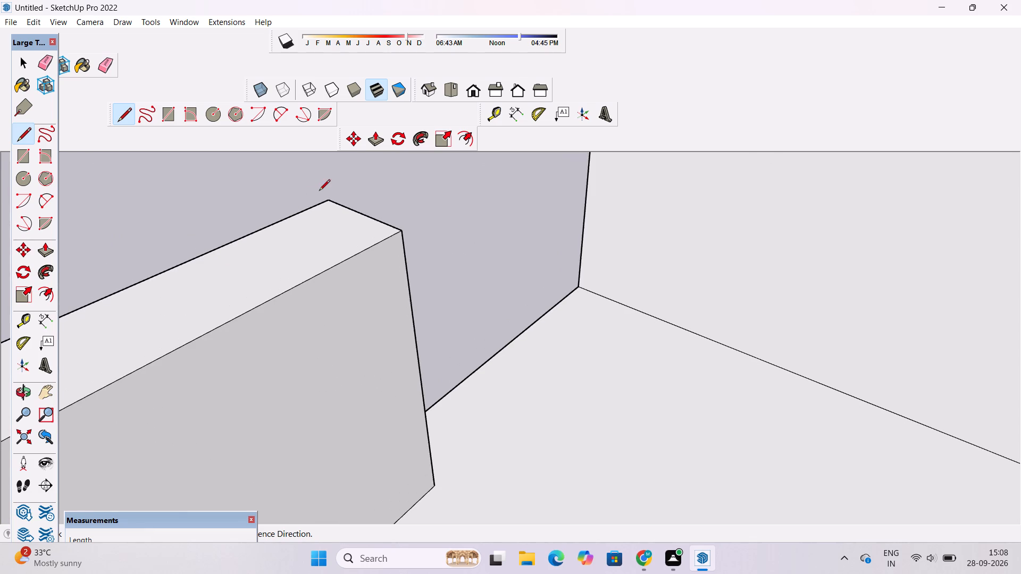
{"action": "left_click", "coordinate": [328, 200]}
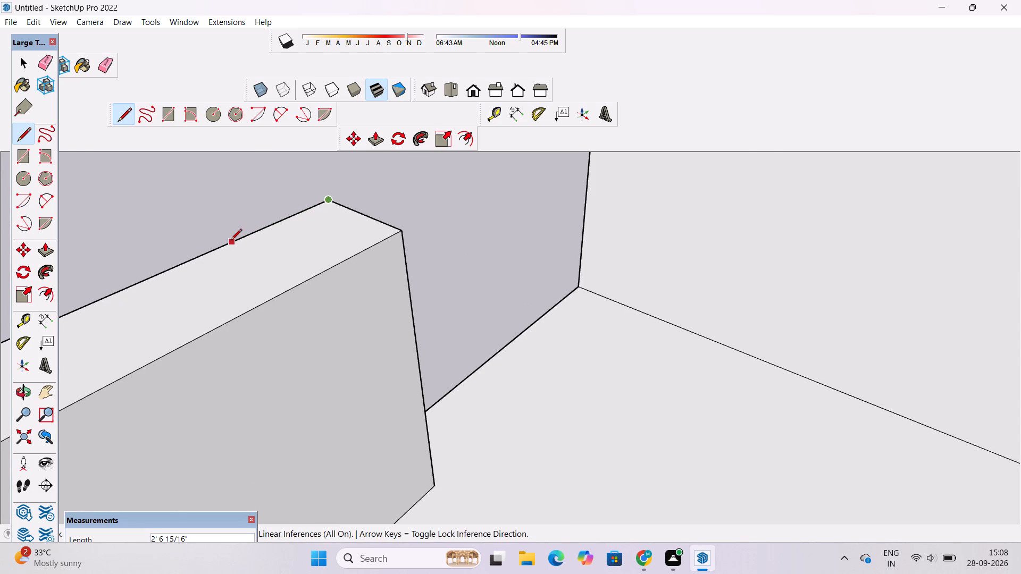
{"action": "type", "text": "1'6\""}
{"action": "key", "text": "Return"}
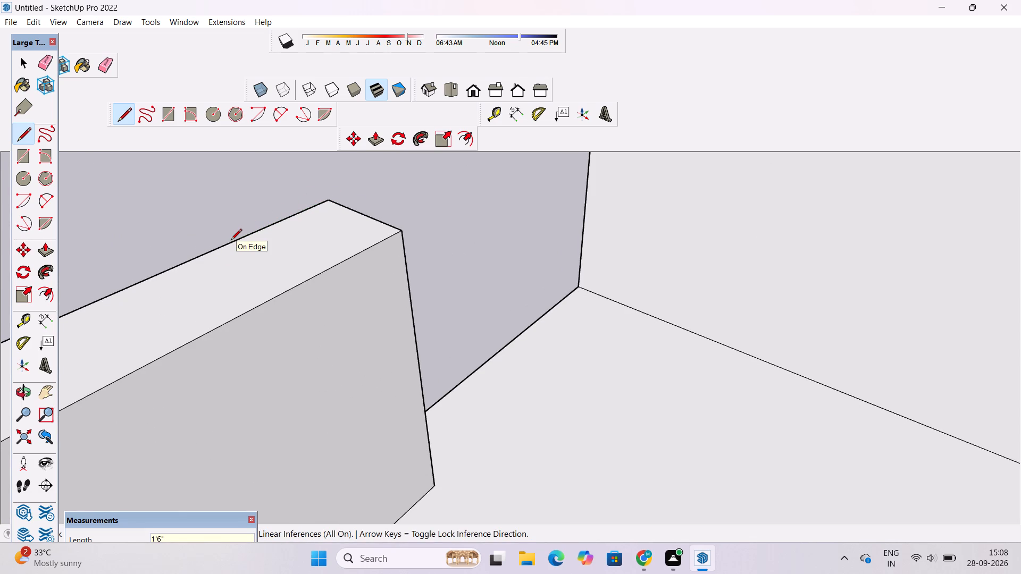
{"action": "left_click", "coordinate": [273, 224]}
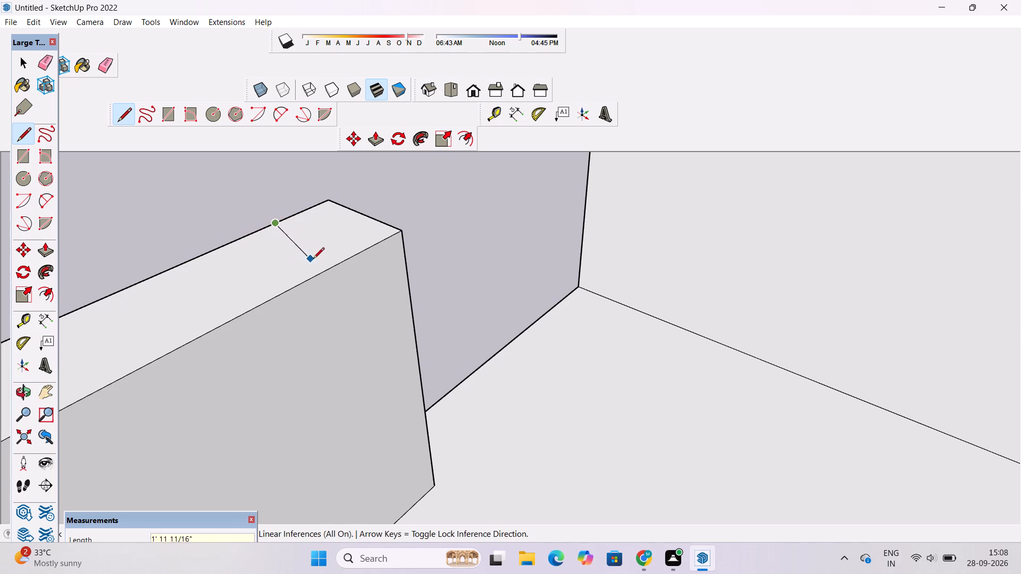
{"action": "left_click", "coordinate": [349, 259]}
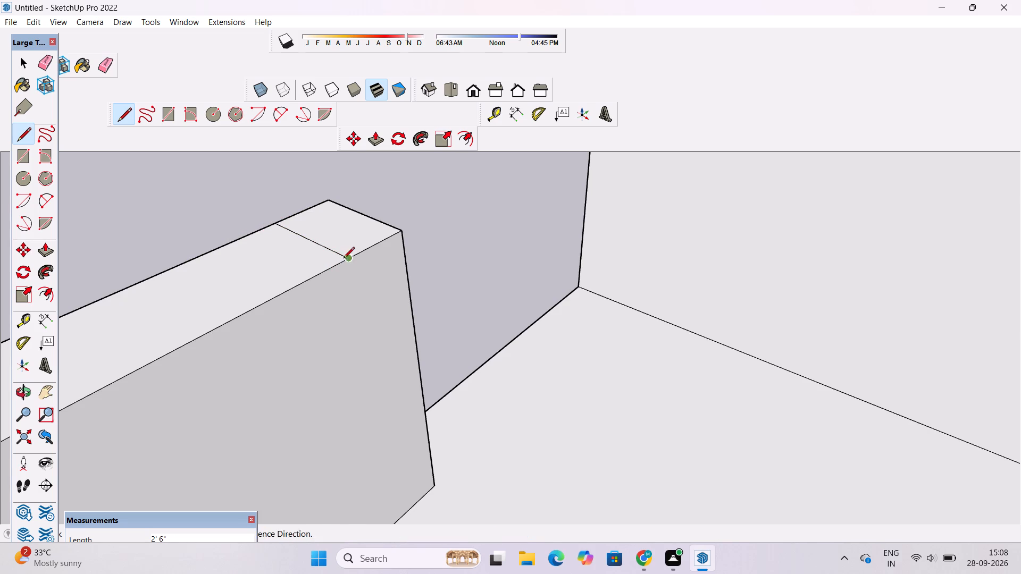
{"action": "key", "text": "space"}
Draw a 2'6" line across the block's top from the upper end of the inner face's vertical seam to the opposite edge.
{"action": "key", "text": "o"}
{"action": "scroll", "coordinate": [309, 252], "scroll_direction": "down", "scroll_amount": 10}
{"action": "left_click_drag", "start_coordinate": [296, 261], "coordinate": [320, 272], "text": "shift"}
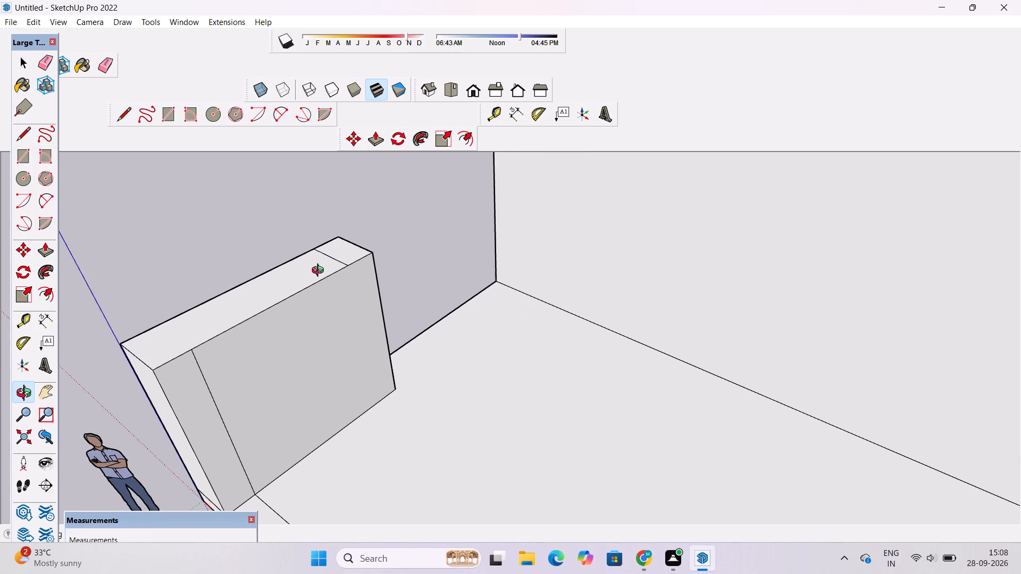
{"action": "scroll", "coordinate": [320, 272], "scroll_direction": "down", "scroll_amount": 5}
{"action": "left_click_drag", "start_coordinate": [233, 318], "coordinate": [262, 298], "text": "shift"}
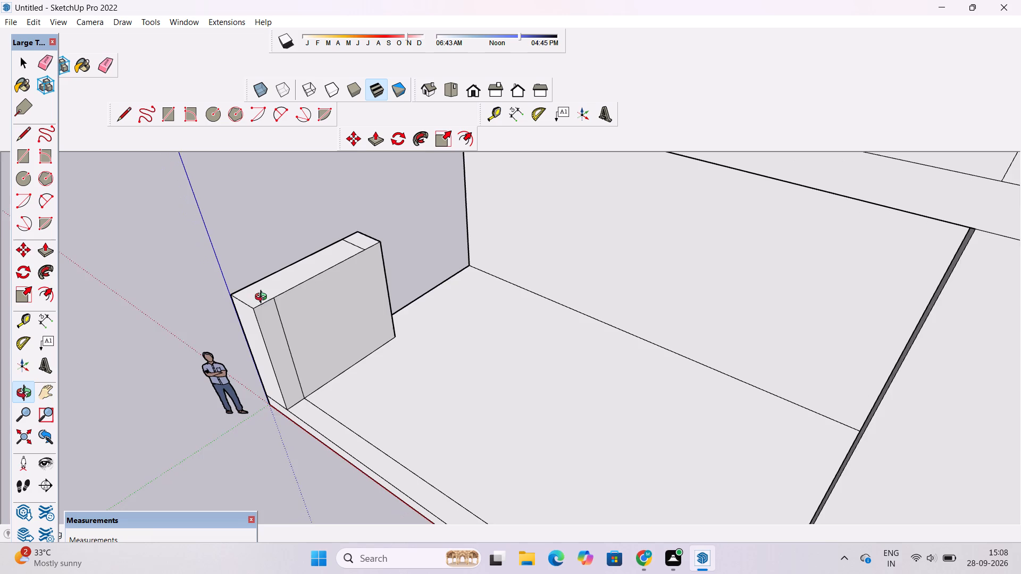
{"action": "left_click_drag", "start_coordinate": [264, 299], "coordinate": [264, 316]}
{"action": "scroll", "coordinate": [272, 299], "scroll_direction": "up", "scroll_amount": 2}
{"action": "left_click_drag", "start_coordinate": [280, 308], "coordinate": [280, 314]}
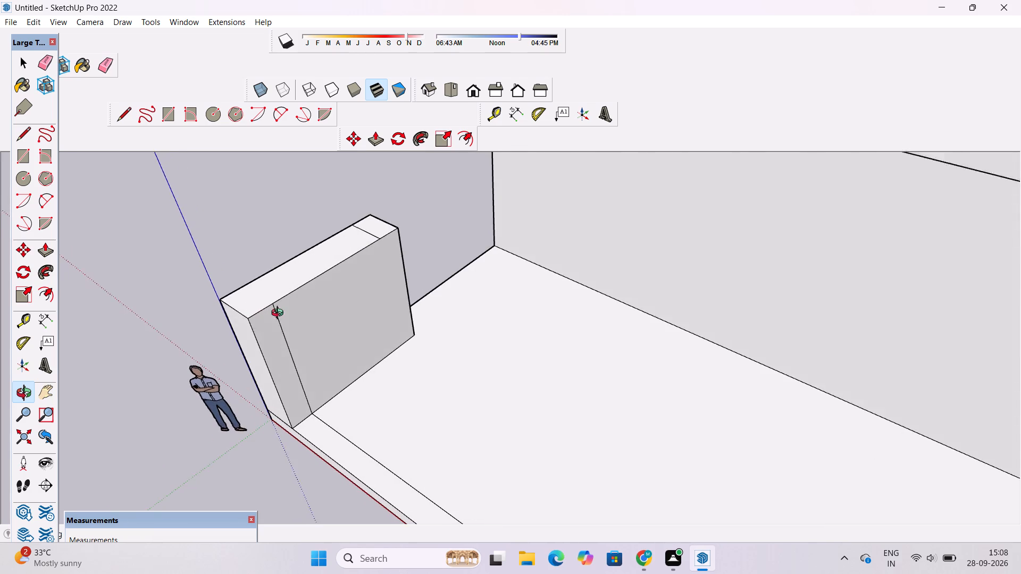
{"action": "left_click_drag", "start_coordinate": [280, 314], "coordinate": [276, 330]}
{"action": "scroll", "coordinate": [273, 326], "scroll_direction": "up", "scroll_amount": 1}
{"action": "key", "text": "l"}
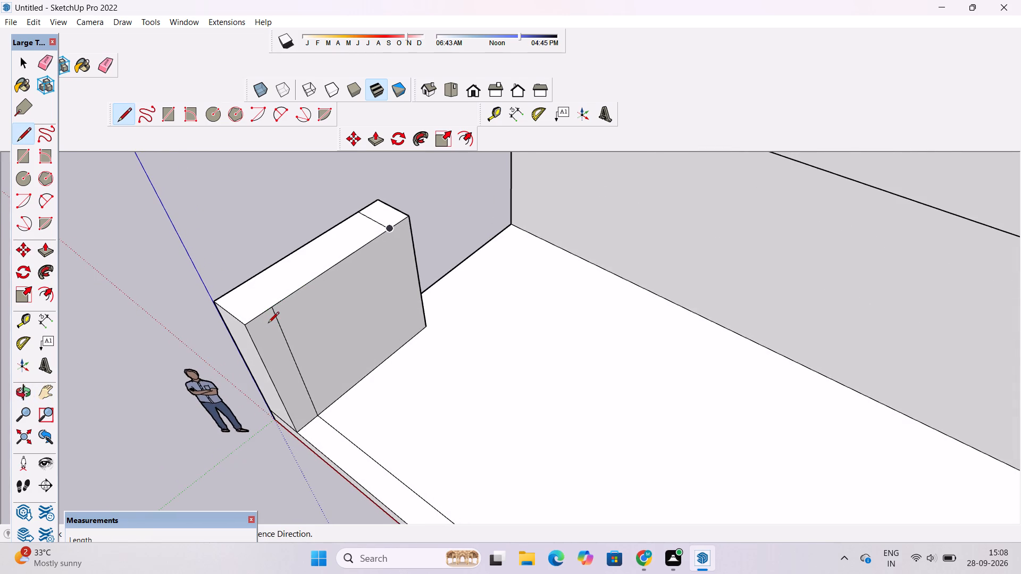
{"action": "scroll", "coordinate": [268, 323], "scroll_direction": "down", "scroll_amount": 4}
{"action": "scroll", "coordinate": [252, 330], "scroll_direction": "up", "scroll_amount": 13}
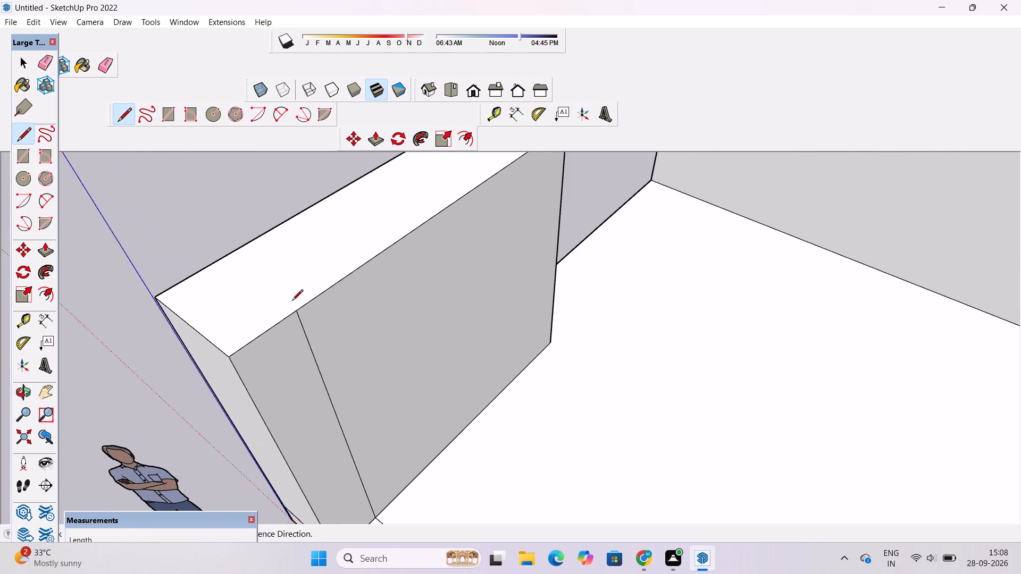
{"action": "left_click", "coordinate": [297, 311]}
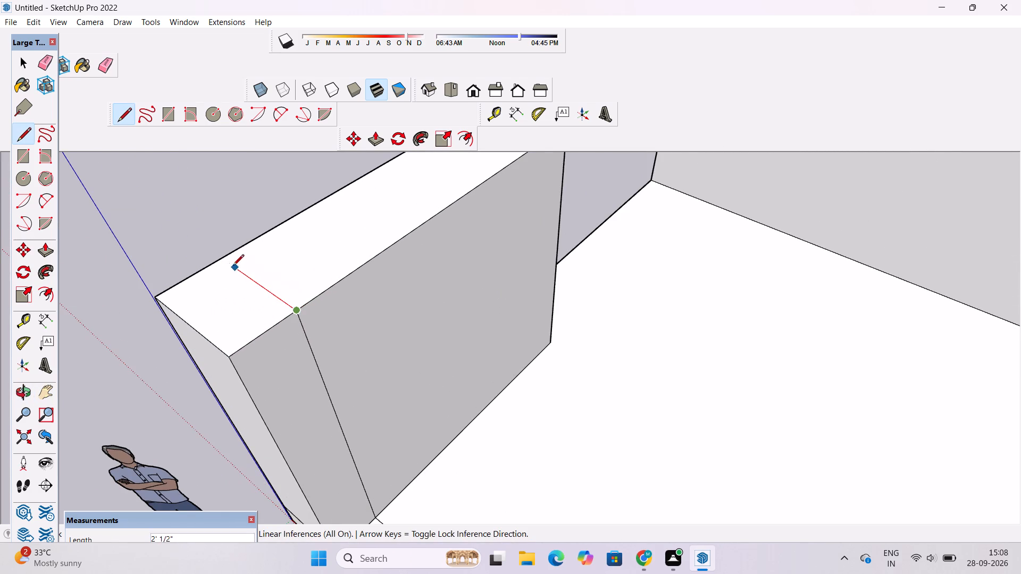
{"action": "left_click", "coordinate": [222, 259]}
{"action": "key", "text": "space"}
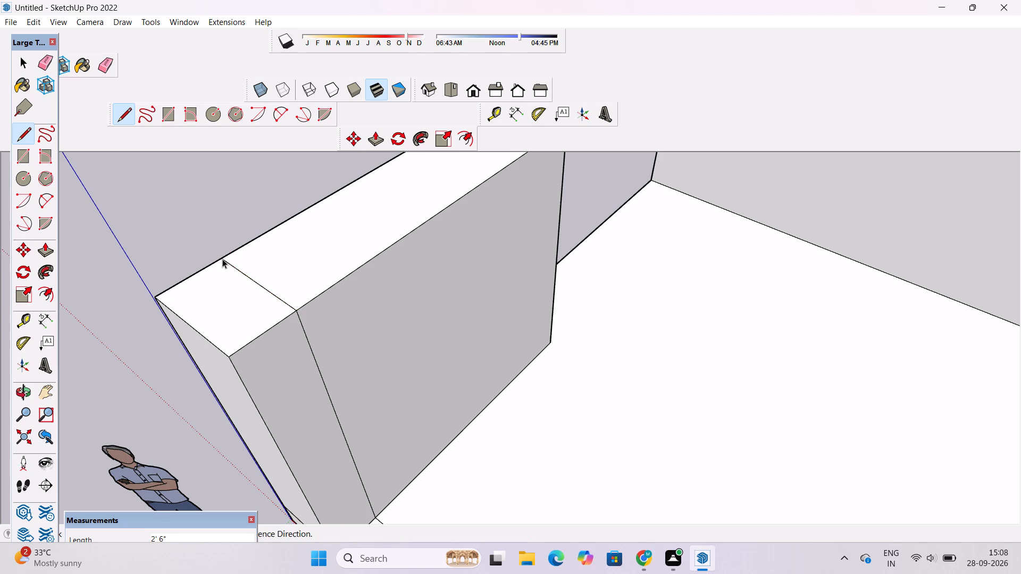
Erase the vertical seam on the inner face of the wall block.
{"action": "type", "text": "o"}
{"action": "scroll", "coordinate": [223, 259], "scroll_direction": "down", "scroll_amount": 7}
{"action": "left_click_drag", "start_coordinate": [245, 267], "coordinate": [193, 260]}
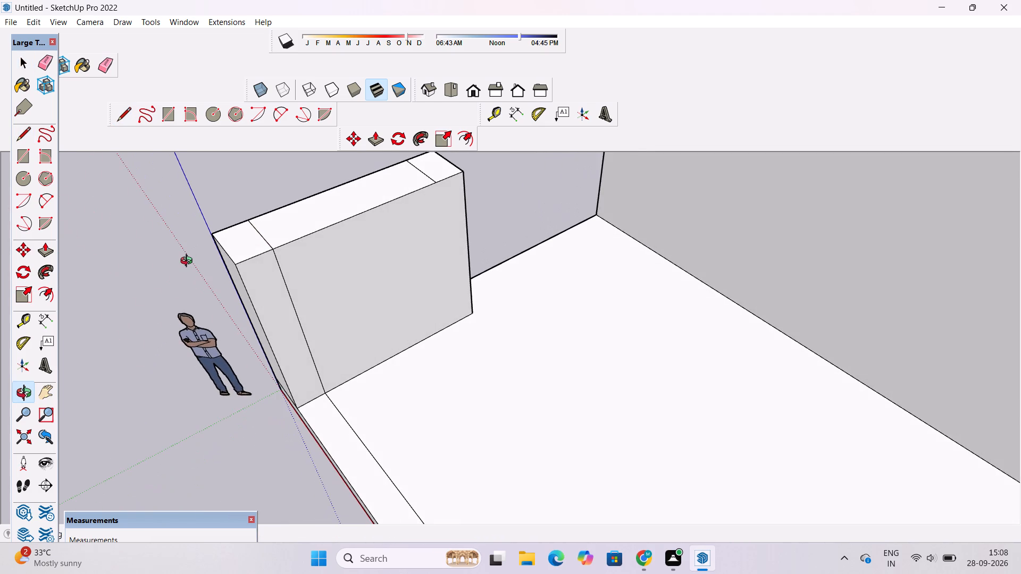
{"action": "scroll", "coordinate": [189, 266], "scroll_direction": "down", "scroll_amount": 2}
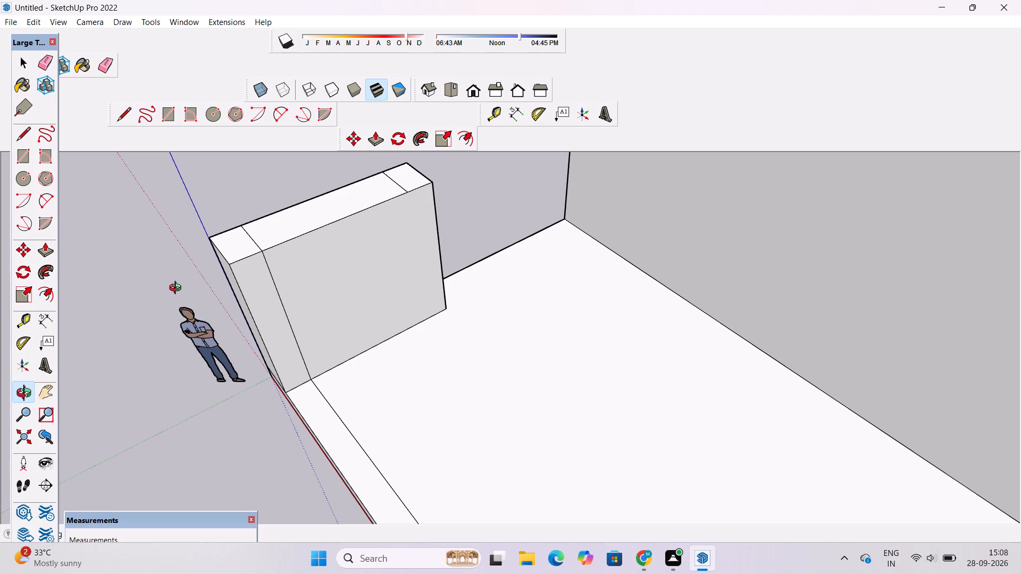
{"action": "scroll", "coordinate": [179, 289], "scroll_direction": "down", "scroll_amount": 6}
{"action": "scroll", "coordinate": [248, 282], "scroll_direction": "up", "scroll_amount": 5}
{"action": "left_click_drag", "start_coordinate": [252, 293], "coordinate": [275, 282]}
{"action": "scroll", "coordinate": [277, 283], "scroll_direction": "down", "scroll_amount": 4}
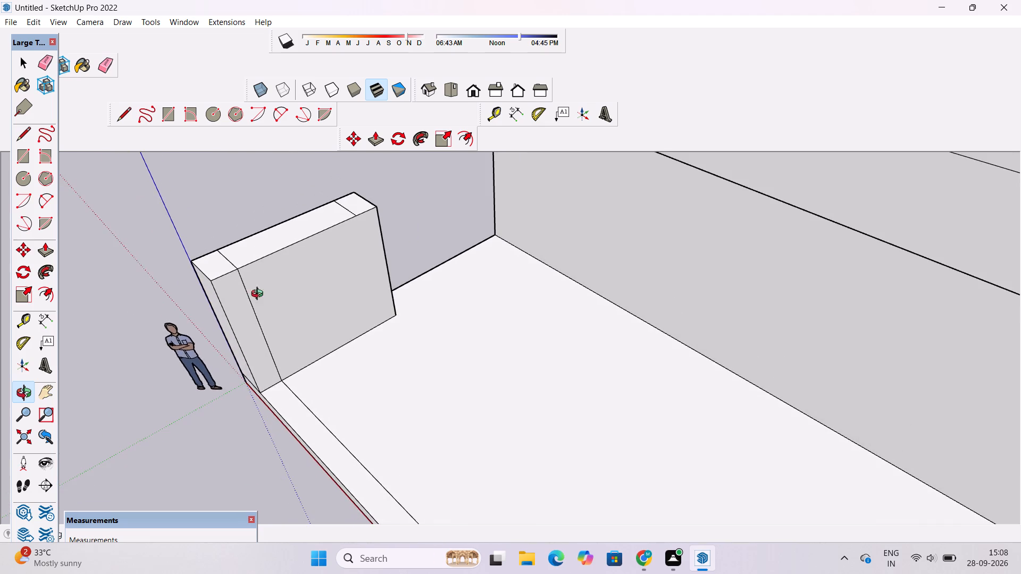
{"action": "left_click_drag", "start_coordinate": [261, 295], "coordinate": [347, 272], "text": "shift"}
{"action": "left_click_drag", "start_coordinate": [338, 300], "coordinate": [352, 288]}
{"action": "left_click_drag", "start_coordinate": [353, 285], "coordinate": [315, 303], "text": "shift"}
{"action": "scroll", "coordinate": [312, 300], "scroll_direction": "up", "scroll_amount": 1}
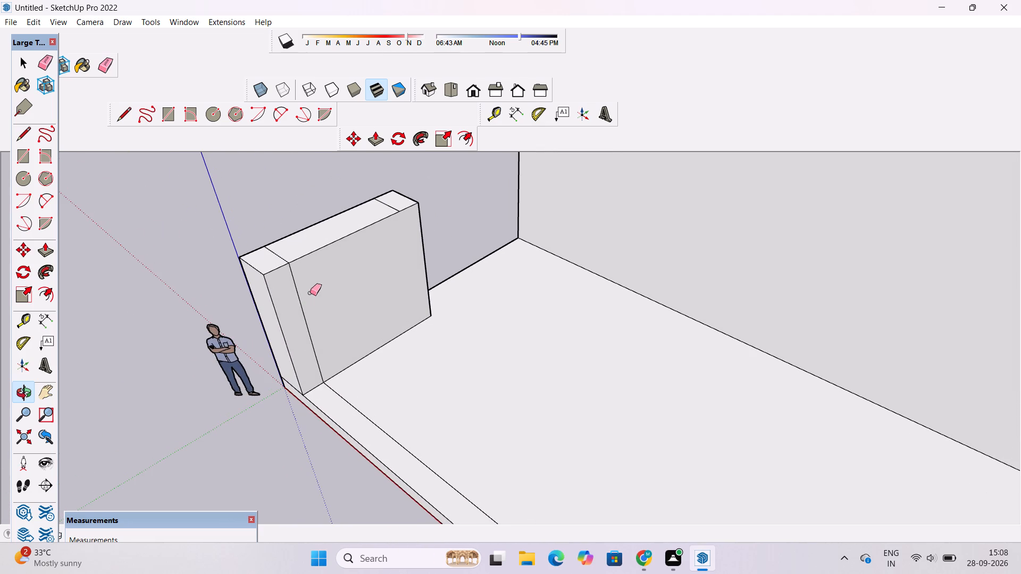
{"action": "key", "text": "e"}
{"action": "left_click_drag", "start_coordinate": [308, 282], "coordinate": [297, 299]}
Examine the wall block and the open ground-floor corner from several angles, including the gap up to the upper slab.
{"action": "key", "text": "o"}
{"action": "scroll", "coordinate": [286, 282], "scroll_direction": "down", "scroll_amount": 7}
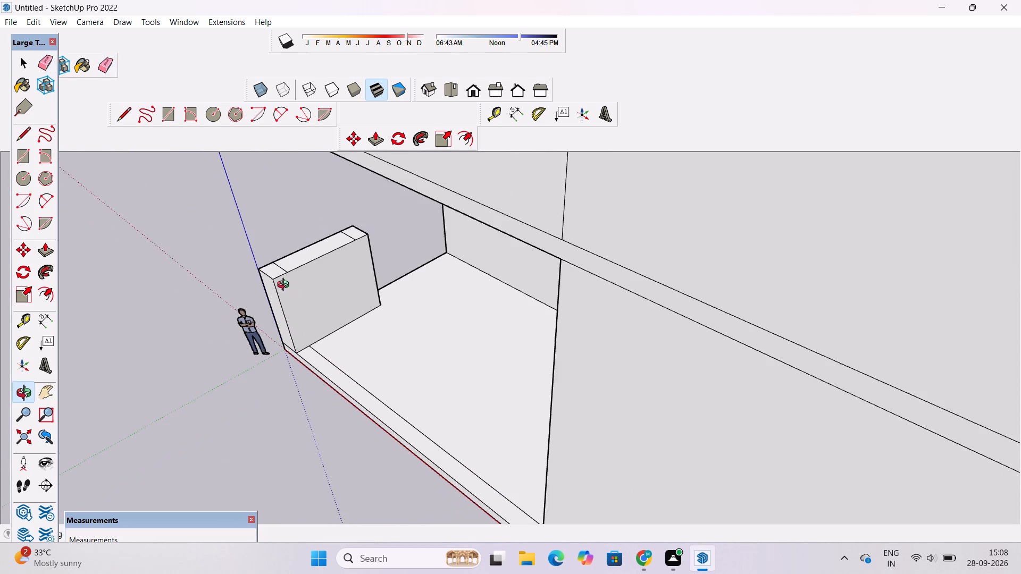
{"action": "left_click_drag", "start_coordinate": [244, 295], "coordinate": [443, 214]}
{"action": "left_click_drag", "start_coordinate": [254, 324], "coordinate": [383, 309]}
{"action": "scroll", "coordinate": [381, 314], "scroll_direction": "down", "scroll_amount": 3}
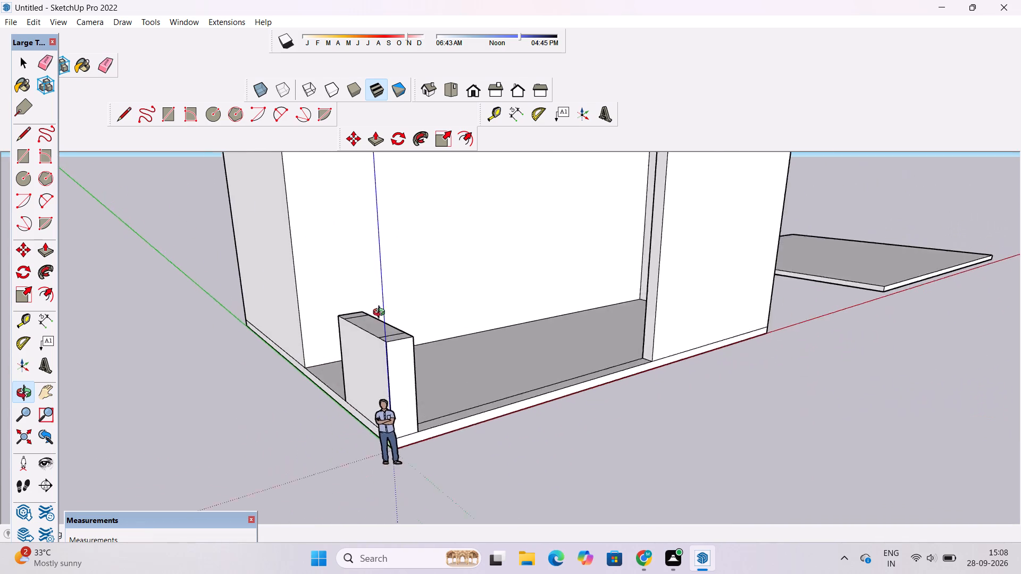
{"action": "scroll", "coordinate": [381, 314], "scroll_direction": "down", "scroll_amount": 4}
{"action": "left_click_drag", "start_coordinate": [420, 313], "coordinate": [256, 257]}
{"action": "scroll", "coordinate": [340, 252], "scroll_direction": "up", "scroll_amount": 3}
{"action": "left_click_drag", "start_coordinate": [358, 277], "coordinate": [331, 342]}
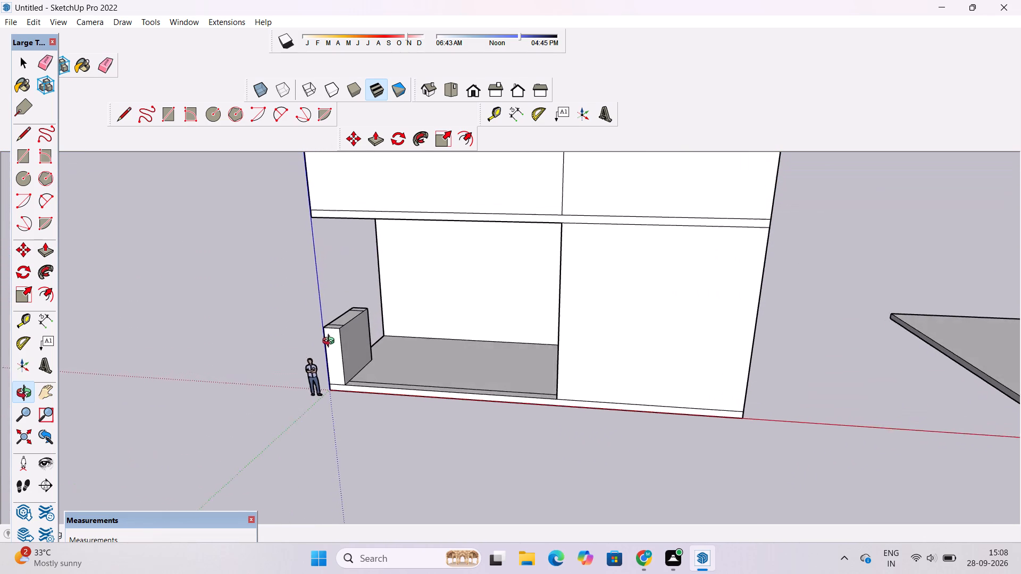
{"action": "left_click_drag", "start_coordinate": [331, 342], "coordinate": [323, 344]}
{"action": "scroll", "coordinate": [294, 337], "scroll_direction": "up", "scroll_amount": 3}
{"action": "left_click_drag", "start_coordinate": [356, 310], "coordinate": [308, 341]}
{"action": "left_click_drag", "start_coordinate": [306, 341], "coordinate": [325, 377], "text": "shift"}
{"action": "scroll", "coordinate": [369, 354], "scroll_direction": "down", "scroll_amount": 4}
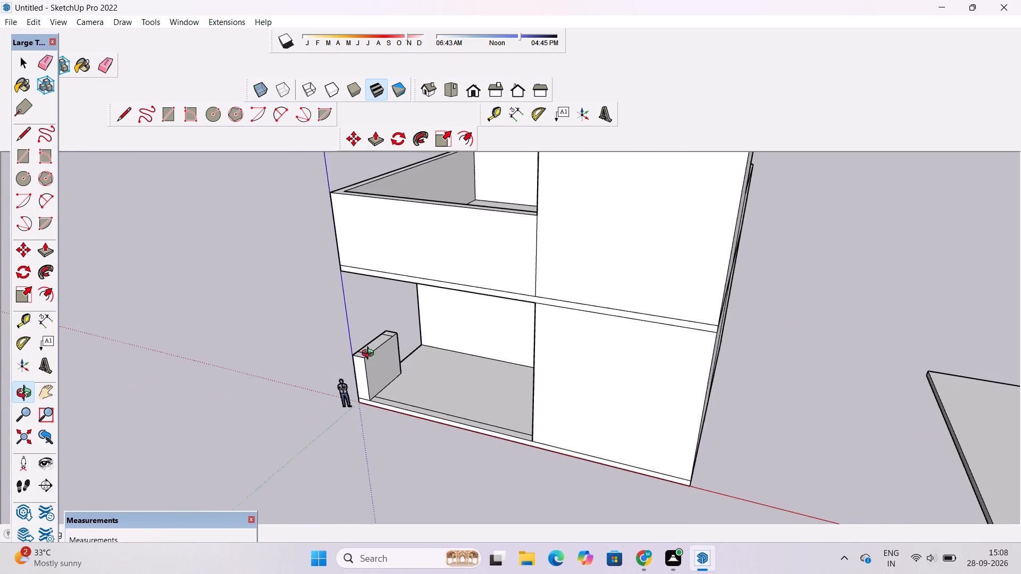
{"action": "left_click_drag", "start_coordinate": [373, 359], "coordinate": [365, 265]}
{"action": "scroll", "coordinate": [347, 320], "scroll_direction": "up", "scroll_amount": 5}
{"action": "left_click_drag", "start_coordinate": [350, 357], "coordinate": [350, 257], "text": "shift"}
{"action": "left_click_drag", "start_coordinate": [356, 275], "coordinate": [372, 374]}
{"action": "scroll", "coordinate": [373, 340], "scroll_direction": "down", "scroll_amount": 3}
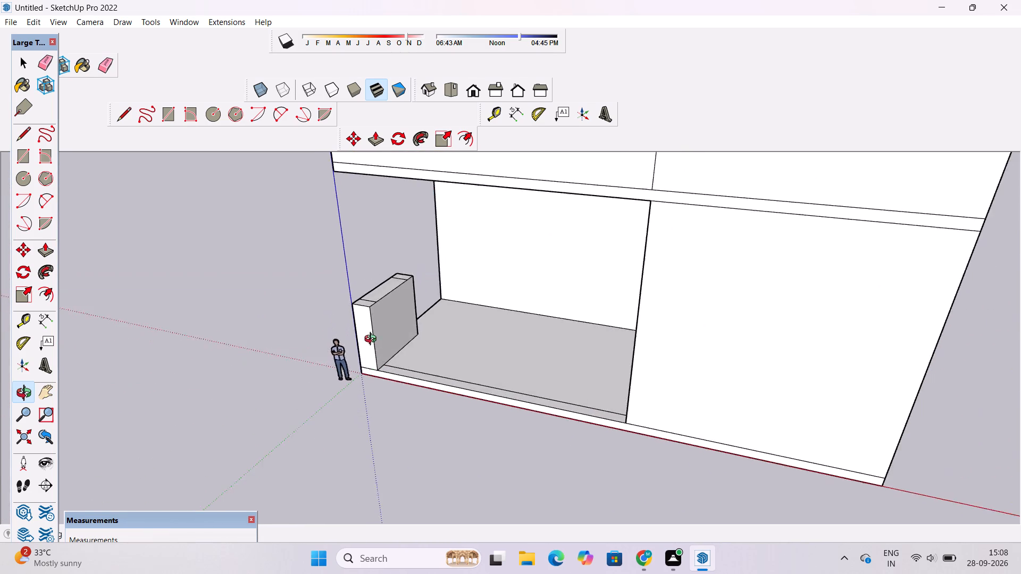
{"action": "scroll", "coordinate": [373, 340], "scroll_direction": "down", "scroll_amount": 3}
{"action": "left_click_drag", "start_coordinate": [379, 295], "coordinate": [383, 401], "text": "shift"}
{"action": "scroll", "coordinate": [373, 398], "scroll_direction": "up", "scroll_amount": 4}
{"action": "left_click_drag", "start_coordinate": [371, 400], "coordinate": [362, 305]}
{"action": "left_click_drag", "start_coordinate": [362, 428], "coordinate": [372, 335]}
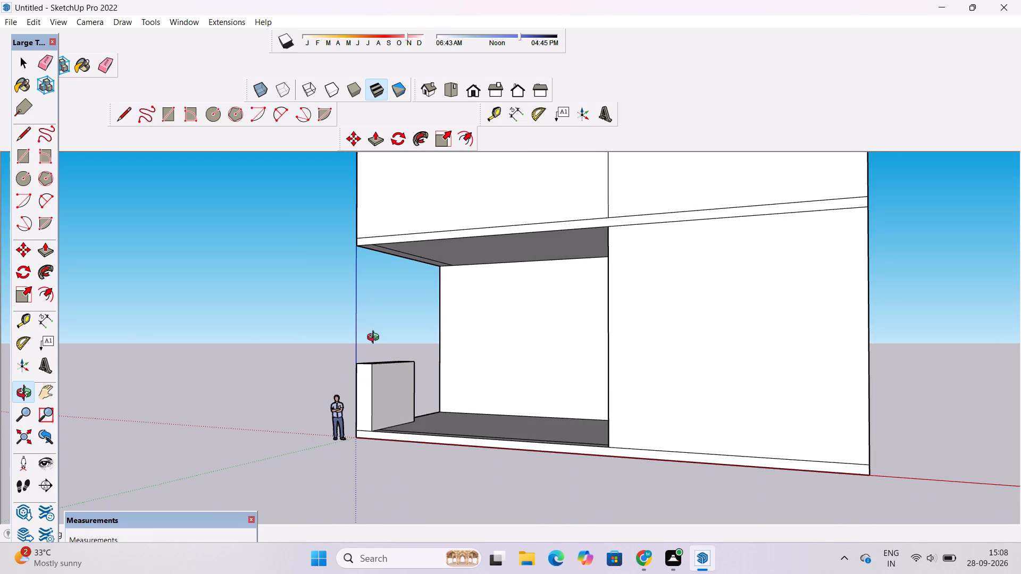
{"action": "left_click_drag", "start_coordinate": [375, 337], "coordinate": [382, 395]}
Push/Pull the marked front end of the block's top upward 16' to the underside of the upper slab to form a column.
{"action": "key", "text": "p"}
{"action": "scroll", "coordinate": [364, 361], "scroll_direction": "up", "scroll_amount": 2}
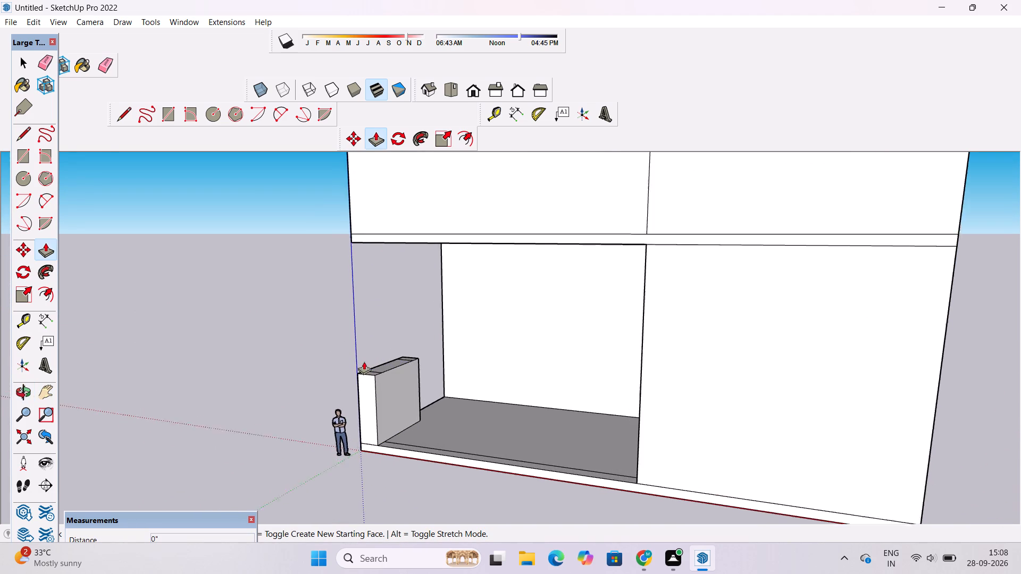
{"action": "scroll", "coordinate": [364, 361], "scroll_direction": "up", "scroll_amount": 2}
{"action": "scroll", "coordinate": [359, 374], "scroll_direction": "down", "scroll_amount": 3}
{"action": "scroll", "coordinate": [359, 379], "scroll_direction": "up", "scroll_amount": 9}
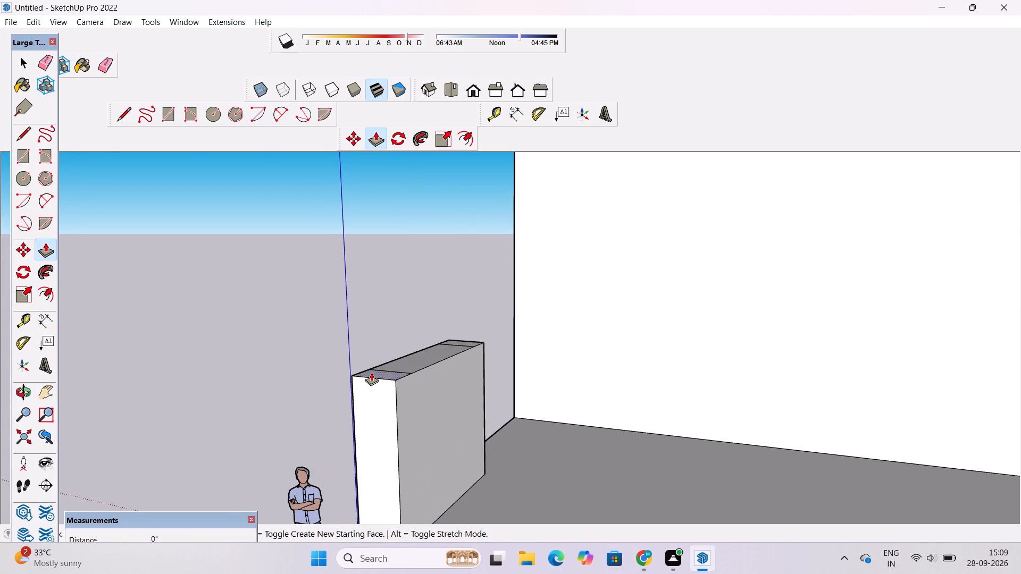
{"action": "left_click", "coordinate": [375, 372]}
{"action": "scroll", "coordinate": [375, 361], "scroll_direction": "down", "scroll_amount": 15}
{"action": "scroll", "coordinate": [366, 332], "scroll_direction": "up", "scroll_amount": 6}
{"action": "scroll", "coordinate": [377, 235], "scroll_direction": "up", "scroll_amount": 3}
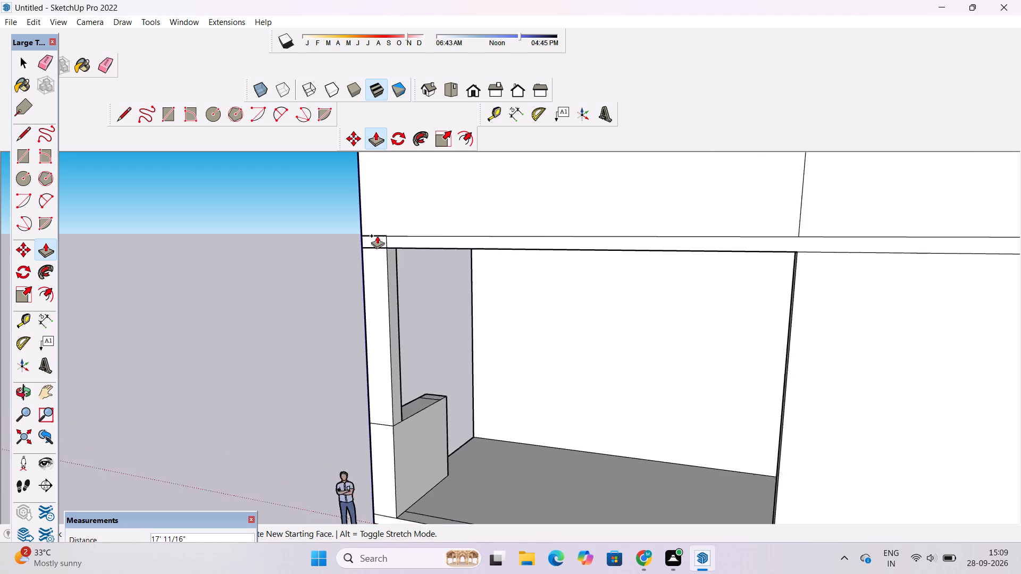
{"action": "scroll", "coordinate": [377, 235], "scroll_direction": "up", "scroll_amount": 1}
{"action": "left_click", "coordinate": [388, 250]}
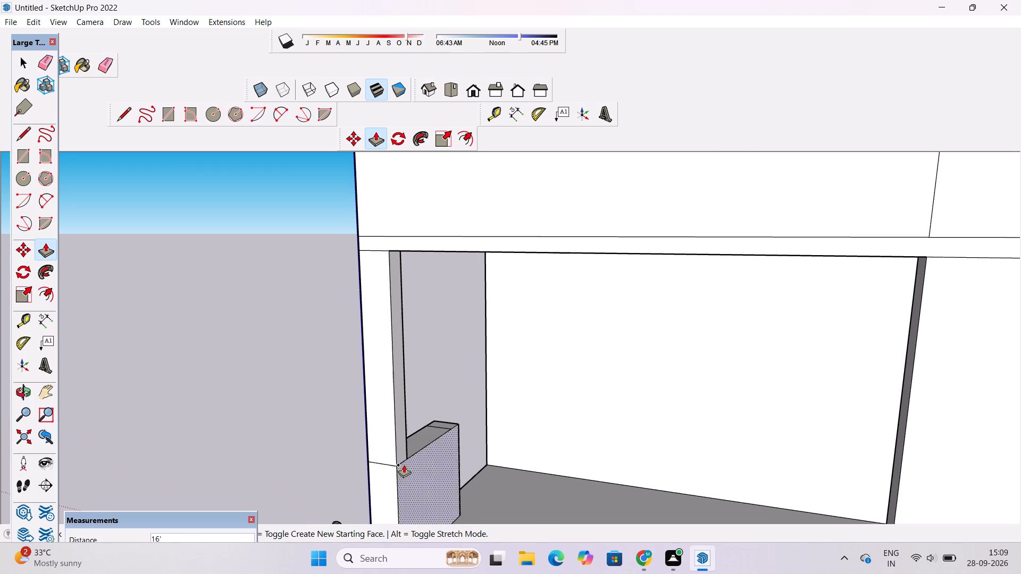
Push/Pull the marked rear end of the block's top upward 16' to the upper slab's underside as a second column.
{"action": "scroll", "coordinate": [439, 423], "scroll_direction": "up", "scroll_amount": 9}
{"action": "left_click", "coordinate": [441, 428]}
{"action": "scroll", "coordinate": [434, 402], "scroll_direction": "down", "scroll_amount": 14}
{"action": "scroll", "coordinate": [430, 317], "scroll_direction": "up", "scroll_amount": 13}
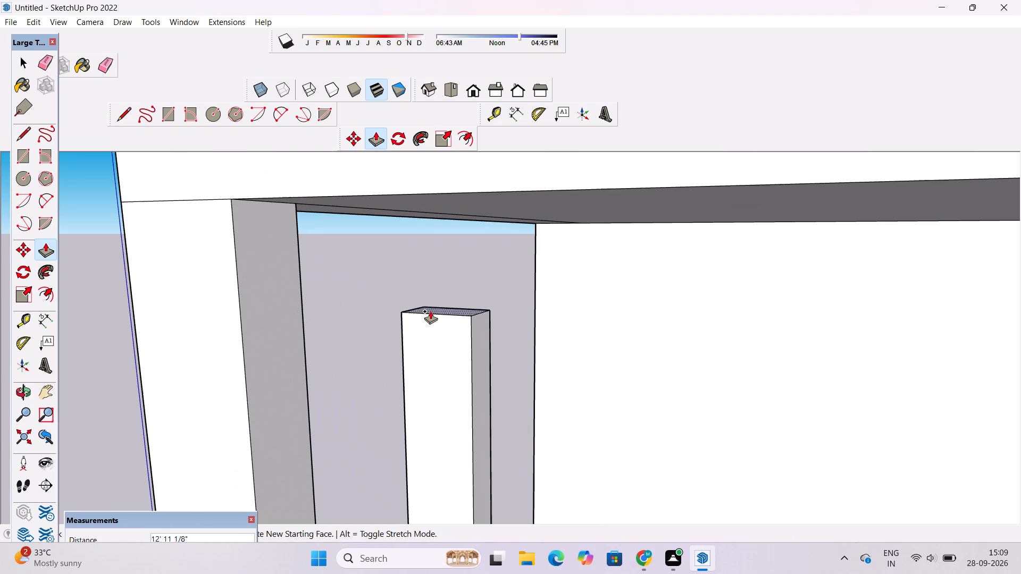
{"action": "left_click", "coordinate": [457, 206]}
Examine the two columns and the opening between them from outside and inside the open corner.
{"action": "key", "text": "o"}
{"action": "scroll", "coordinate": [450, 215], "scroll_direction": "down", "scroll_amount": 8}
{"action": "left_click_drag", "start_coordinate": [413, 331], "coordinate": [445, 265]}
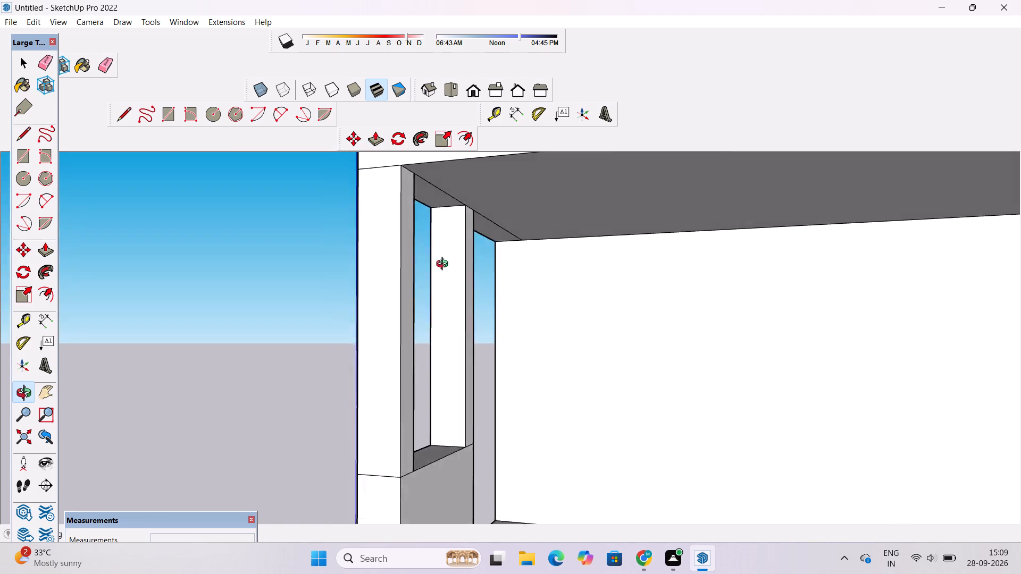
{"action": "left_click_drag", "start_coordinate": [445, 265], "coordinate": [606, 331]}
{"action": "left_click_drag", "start_coordinate": [646, 345], "coordinate": [668, 372]}
{"action": "scroll", "coordinate": [672, 366], "scroll_direction": "down", "scroll_amount": 3}
{"action": "left_click_drag", "start_coordinate": [694, 344], "coordinate": [395, 298], "text": "shift"}
{"action": "scroll", "coordinate": [392, 298], "scroll_direction": "down", "scroll_amount": 5}
{"action": "left_click_drag", "start_coordinate": [392, 343], "coordinate": [373, 332]}
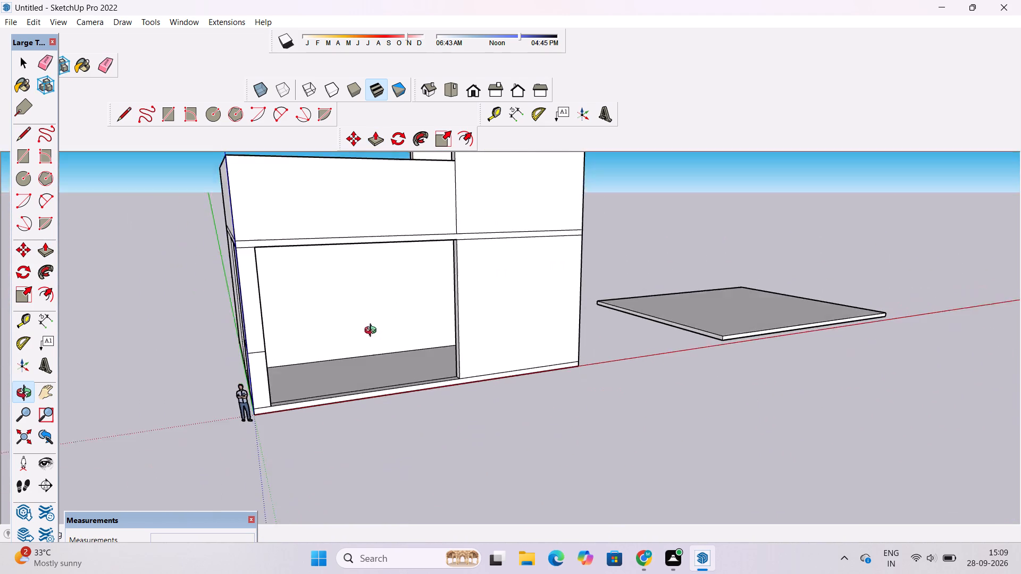
{"action": "left_click_drag", "start_coordinate": [373, 332], "coordinate": [367, 328]}
{"action": "left_click_drag", "start_coordinate": [342, 329], "coordinate": [441, 353]}
{"action": "scroll", "coordinate": [441, 353], "scroll_direction": "down", "scroll_amount": 5}
{"action": "left_click_drag", "start_coordinate": [427, 366], "coordinate": [247, 316]}
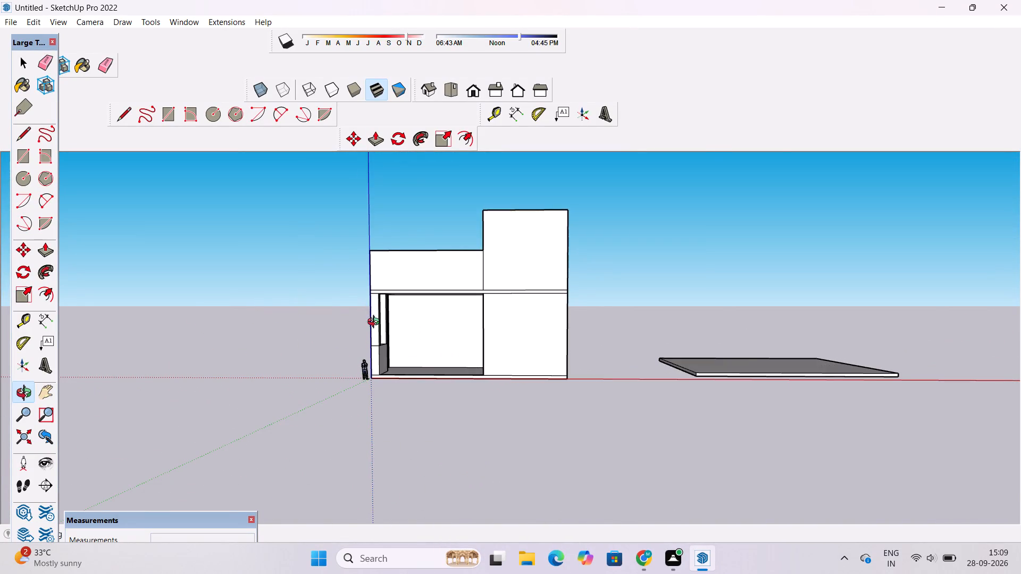
{"action": "scroll", "coordinate": [376, 324], "scroll_direction": "up", "scroll_amount": 10}
{"action": "left_click_drag", "start_coordinate": [414, 335], "coordinate": [350, 343]}
{"action": "scroll", "coordinate": [344, 340], "scroll_direction": "up", "scroll_amount": 4}
{"action": "left_click_drag", "start_coordinate": [461, 349], "coordinate": [437, 349]}
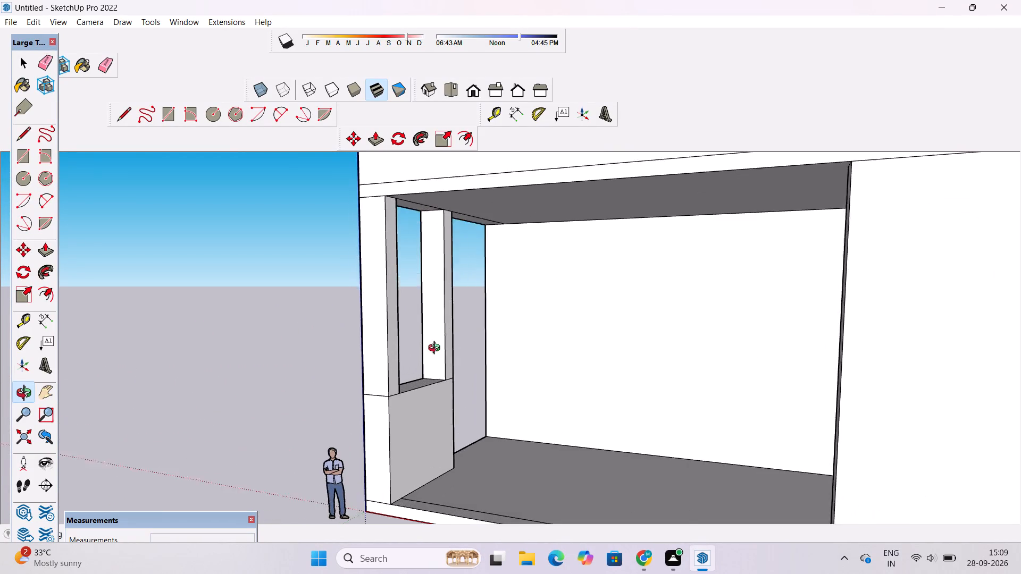
{"action": "left_click_drag", "start_coordinate": [437, 349], "coordinate": [308, 352]}
{"action": "scroll", "coordinate": [406, 296], "scroll_direction": "up", "scroll_amount": 5}
{"action": "left_click_drag", "start_coordinate": [418, 311], "coordinate": [424, 319]}
{"action": "scroll", "coordinate": [424, 319], "scroll_direction": "down", "scroll_amount": 4, "text": "shift"}
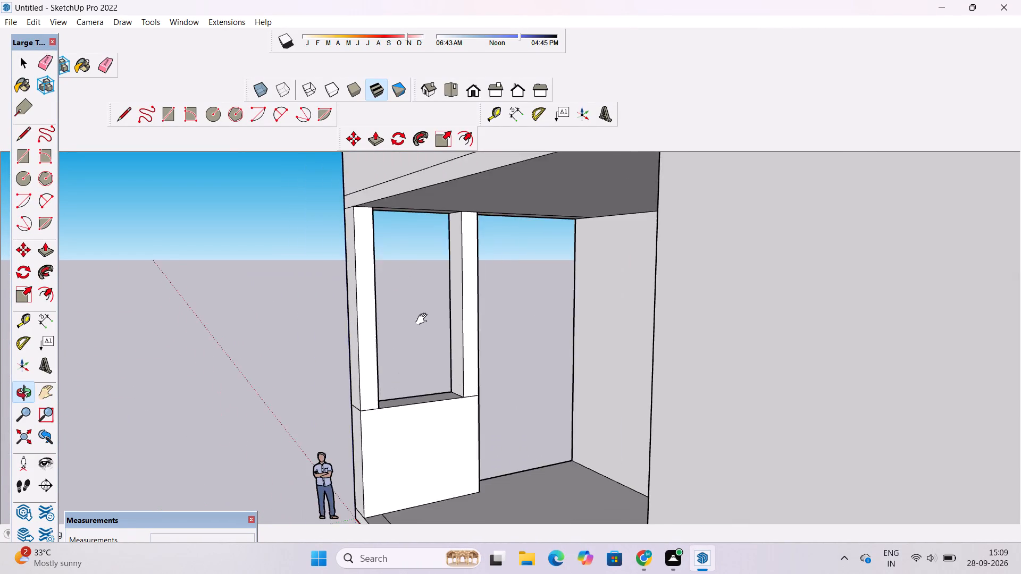
{"action": "left_click_drag", "start_coordinate": [424, 321], "coordinate": [431, 371], "text": "shift"}
{"action": "left_click_drag", "start_coordinate": [431, 365], "coordinate": [440, 316]}
{"action": "scroll", "coordinate": [437, 326], "scroll_direction": "up", "scroll_amount": 5}
{"action": "scroll", "coordinate": [437, 326], "scroll_direction": "down", "scroll_amount": 6}
{"action": "left_click_drag", "start_coordinate": [436, 311], "coordinate": [481, 340]}
{"action": "scroll", "coordinate": [471, 314], "scroll_direction": "up", "scroll_amount": 4}
{"action": "left_click_drag", "start_coordinate": [452, 301], "coordinate": [442, 292], "text": "shift"}
{"action": "left_click_drag", "start_coordinate": [453, 324], "coordinate": [447, 284], "text": "shift"}
{"action": "scroll", "coordinate": [447, 283], "scroll_direction": "down", "scroll_amount": 4}
{"action": "left_click_drag", "start_coordinate": [447, 284], "coordinate": [468, 317]}
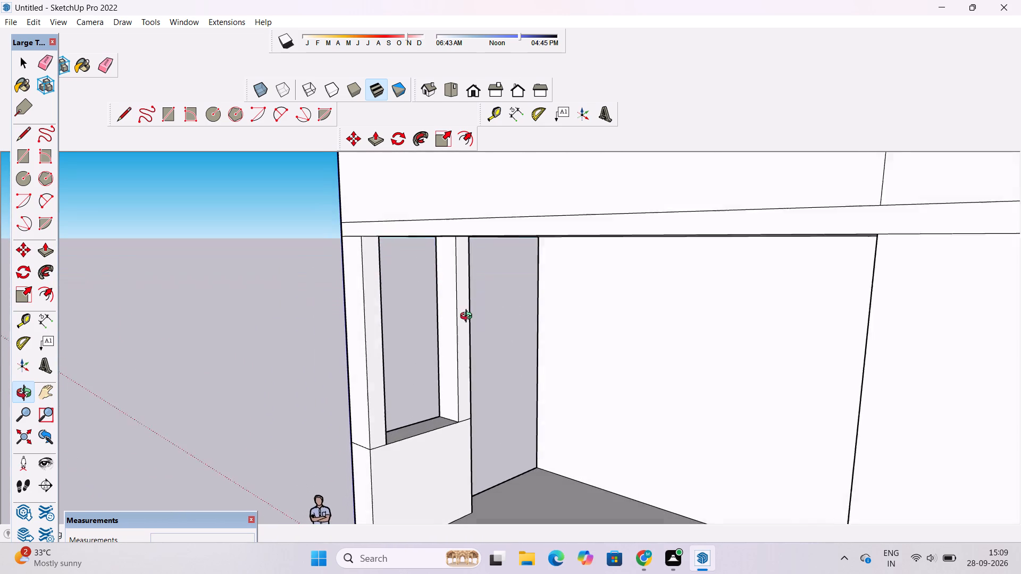
{"action": "left_click_drag", "start_coordinate": [468, 317], "coordinate": [470, 318]}
Draw a rectangle about 1'7" by 7" near the top of the rear column's face that looks toward the front column.
{"action": "key", "text": "r"}
{"action": "scroll", "coordinate": [442, 337], "scroll_direction": "up", "scroll_amount": 2}
{"action": "scroll", "coordinate": [442, 337], "scroll_direction": "down", "scroll_amount": 5}
{"action": "scroll", "coordinate": [444, 283], "scroll_direction": "up", "scroll_amount": 4}
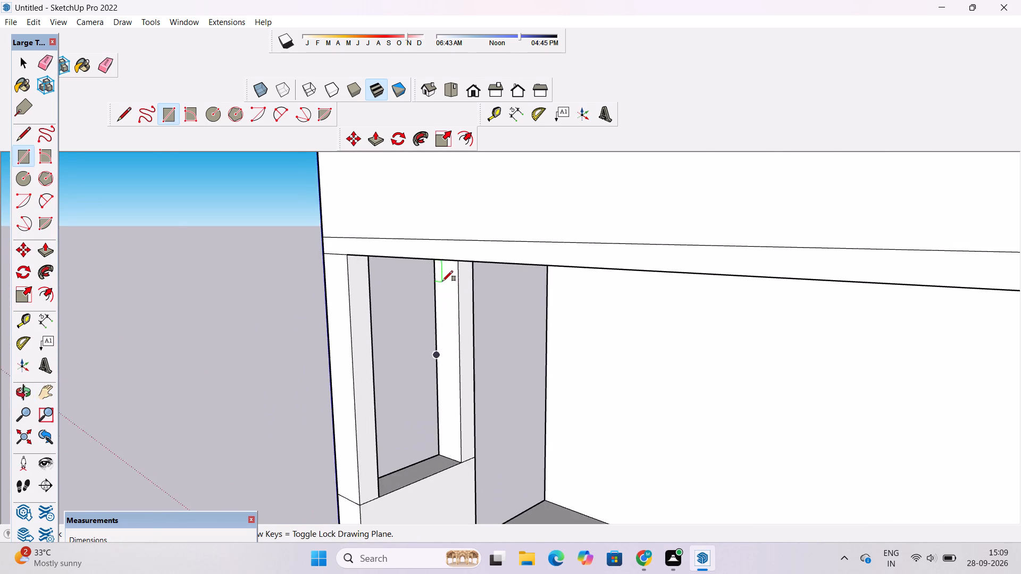
{"action": "scroll", "coordinate": [442, 281], "scroll_direction": "up", "scroll_amount": 10}
{"action": "scroll", "coordinate": [426, 237], "scroll_direction": "up", "scroll_amount": 5}
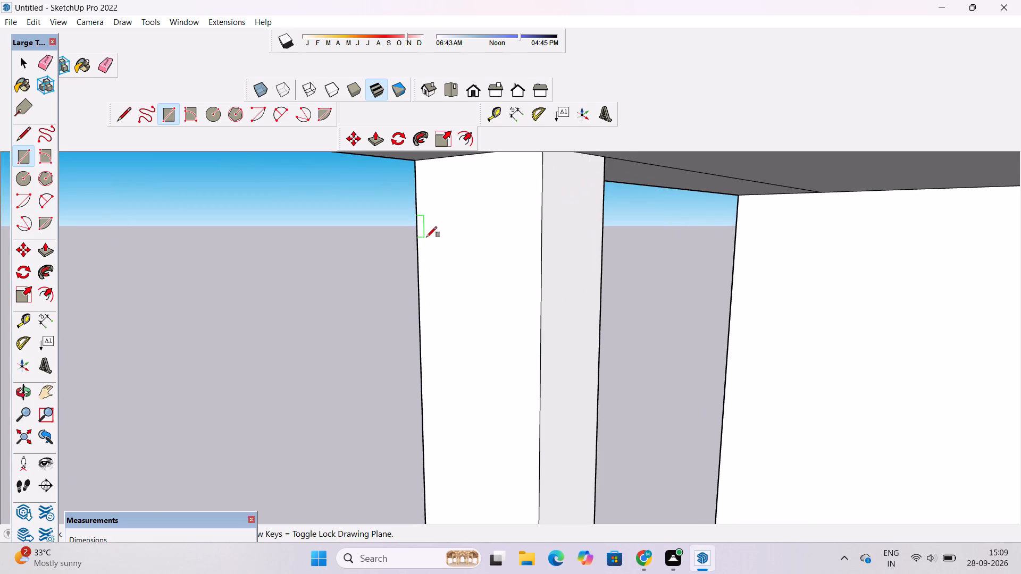
{"action": "scroll", "coordinate": [426, 237], "scroll_direction": "down", "scroll_amount": 4}
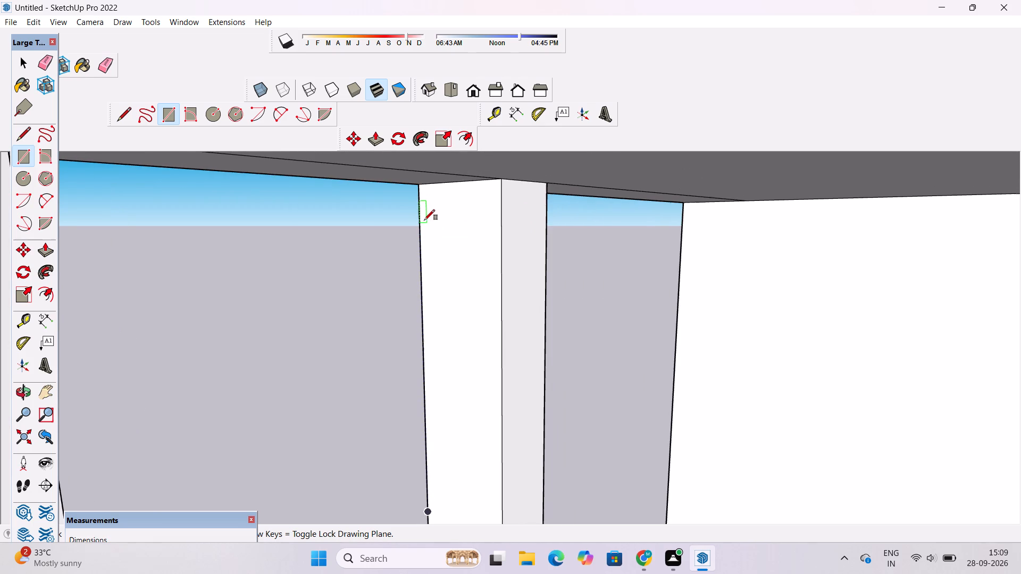
{"action": "left_click", "coordinate": [424, 207]}
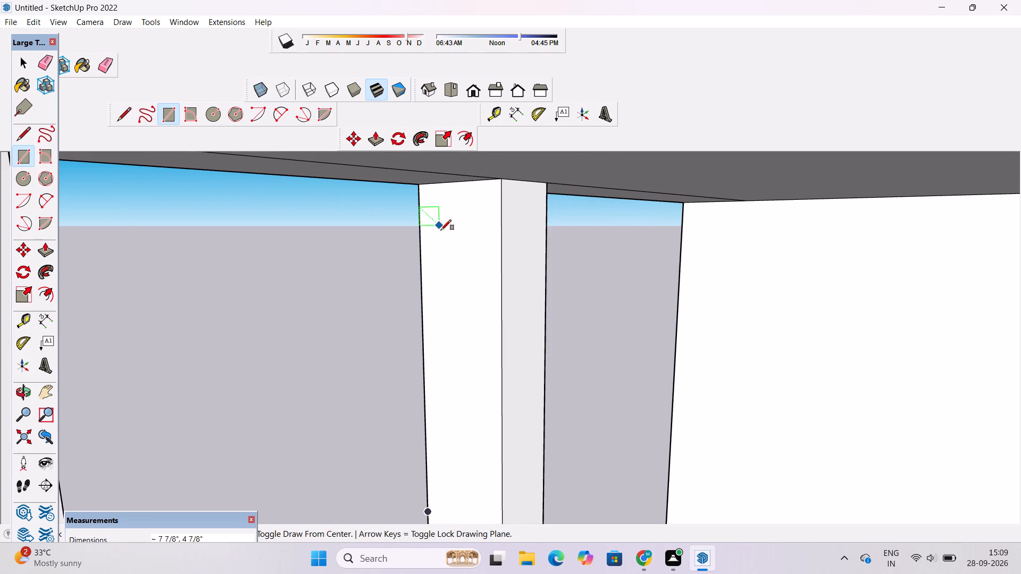
{"action": "key", "text": "space"}
{"action": "type", "text": "r"}
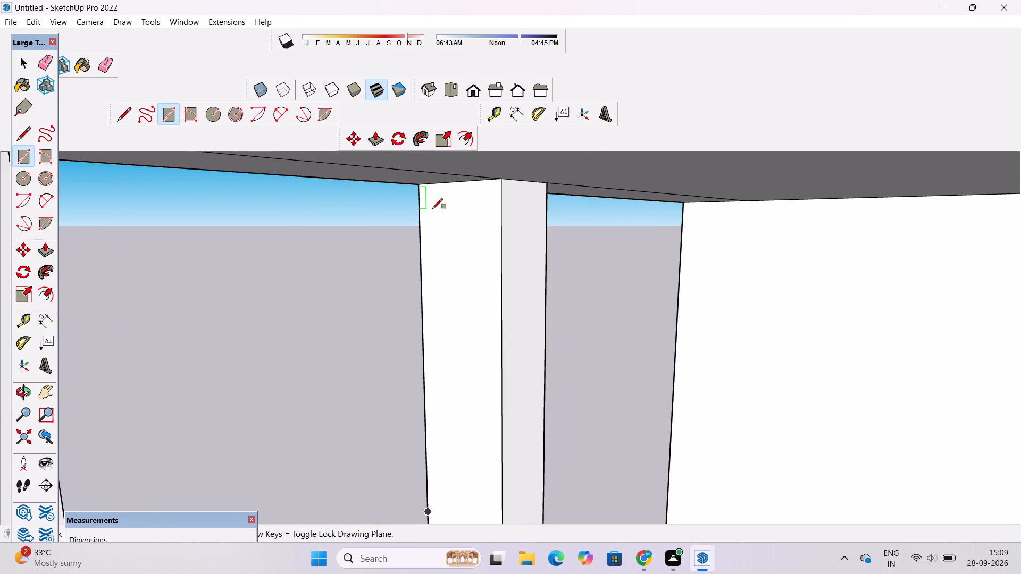
{"action": "left_click", "coordinate": [435, 204]}
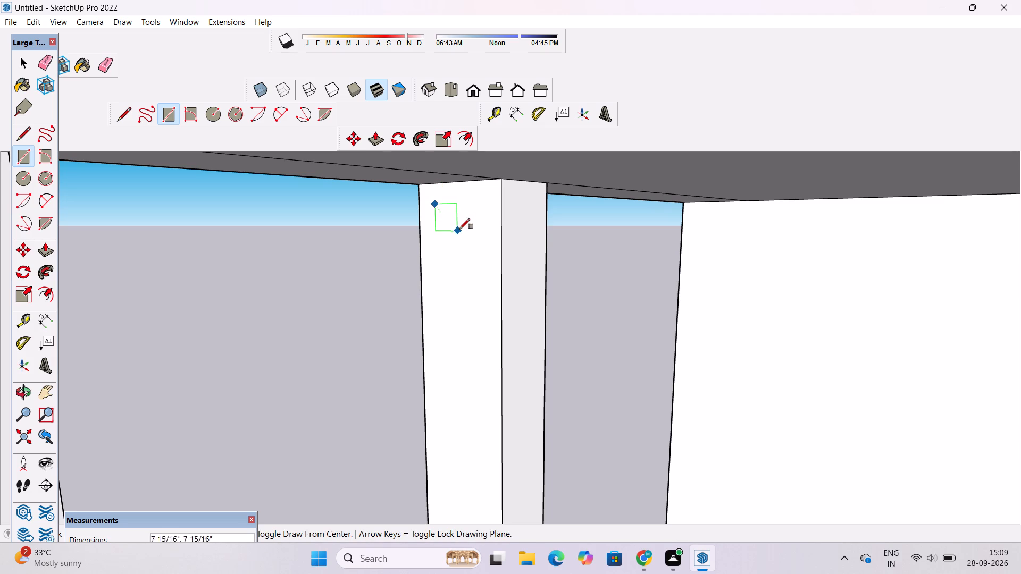
{"action": "left_click", "coordinate": [488, 231]}
{"action": "key", "text": "space"}
{"action": "key", "text": "o"}
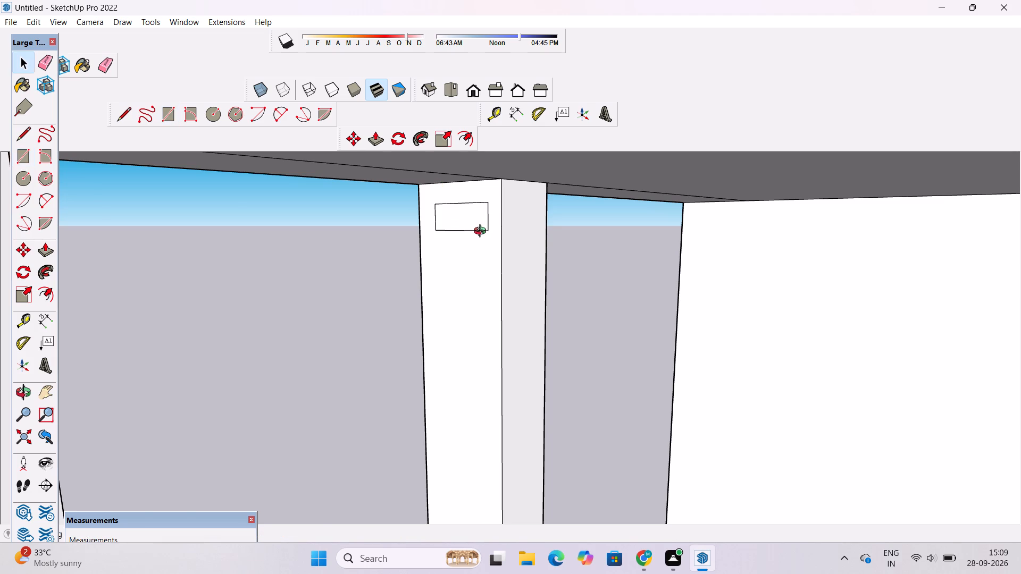
Examine the rectangle on the rear column's face from inside and outside the open corner.
{"action": "scroll", "coordinate": [481, 234], "scroll_direction": "down", "scroll_amount": 6}
{"action": "left_click_drag", "start_coordinate": [416, 253], "coordinate": [484, 234]}
{"action": "scroll", "coordinate": [463, 235], "scroll_direction": "up", "scroll_amount": 4}
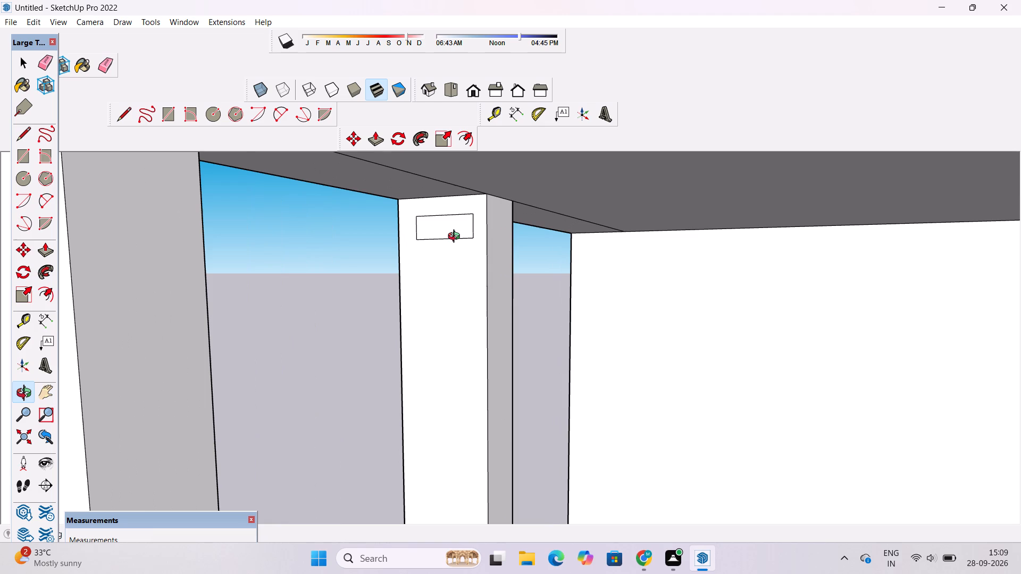
{"action": "scroll", "coordinate": [448, 243], "scroll_direction": "down", "scroll_amount": 5}
{"action": "left_click", "coordinate": [447, 248]}
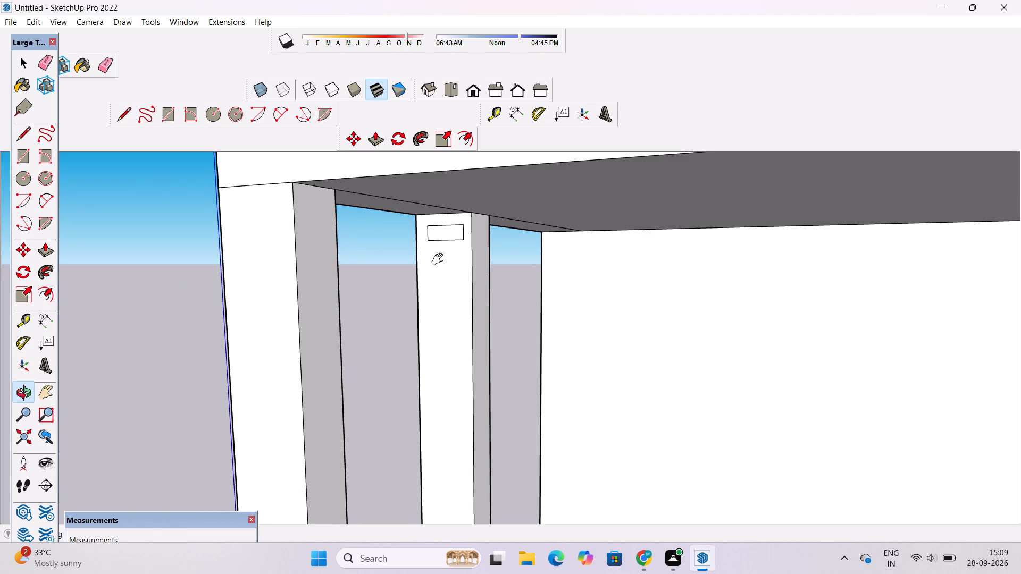
{"action": "left_click_drag", "start_coordinate": [440, 259], "coordinate": [439, 238], "text": "shift"}
{"action": "left_click_drag", "start_coordinate": [430, 241], "coordinate": [431, 247]}
{"action": "scroll", "coordinate": [426, 251], "scroll_direction": "up", "scroll_amount": 1}
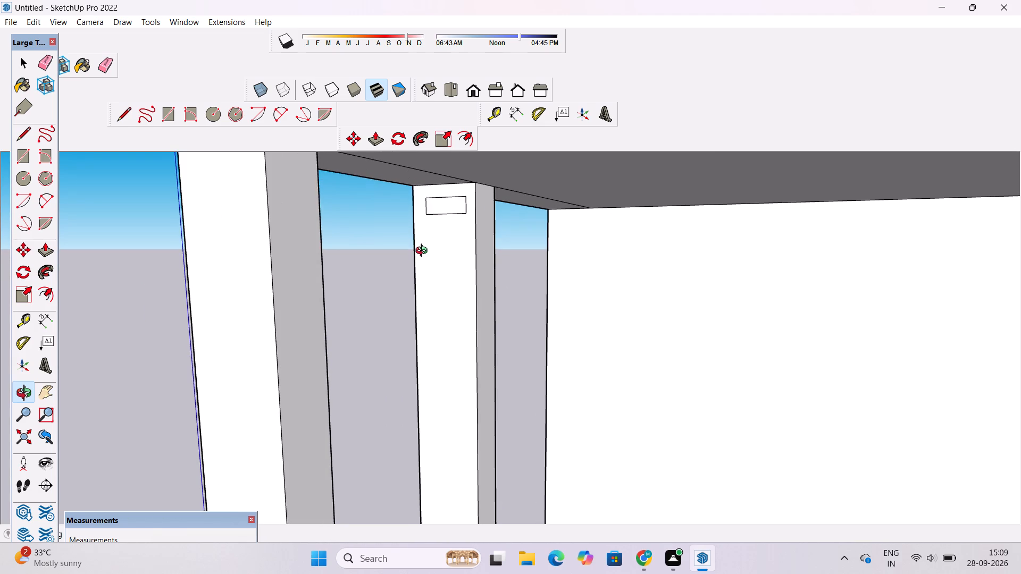
{"action": "left_click_drag", "start_coordinate": [423, 263], "coordinate": [472, 291]}
{"action": "scroll", "coordinate": [472, 231], "scroll_direction": "up", "scroll_amount": 4}
{"action": "left_click_drag", "start_coordinate": [456, 232], "coordinate": [496, 232]}
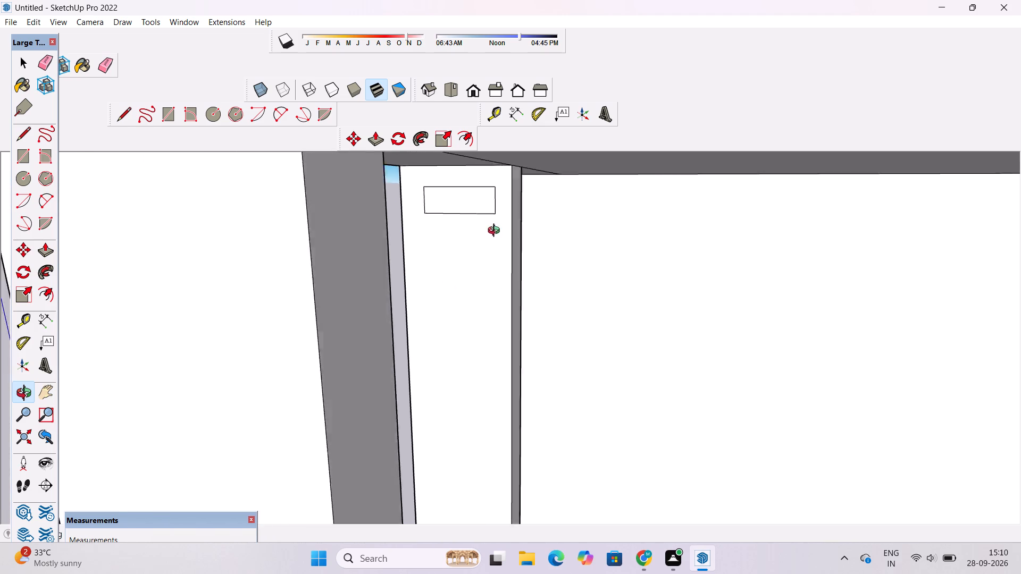
{"action": "left_click_drag", "start_coordinate": [496, 232], "coordinate": [531, 225]}
{"action": "left_click_drag", "start_coordinate": [337, 258], "coordinate": [457, 243]}
{"action": "scroll", "coordinate": [458, 242], "scroll_direction": "down", "scroll_amount": 6}
{"action": "scroll", "coordinate": [353, 248], "scroll_direction": "up", "scroll_amount": 5}
{"action": "left_click_drag", "start_coordinate": [299, 251], "coordinate": [339, 247]}
{"action": "left_click_drag", "start_coordinate": [314, 249], "coordinate": [348, 244]}
{"action": "scroll", "coordinate": [348, 244], "scroll_direction": "down", "scroll_amount": 2}
{"action": "left_click_drag", "start_coordinate": [348, 245], "coordinate": [333, 219]}
{"action": "left_click_drag", "start_coordinate": [333, 219], "coordinate": [336, 226], "text": "shift"}
{"action": "scroll", "coordinate": [337, 229], "scroll_direction": "up", "scroll_amount": 3}
Move the rectangle with its edges straight down to a slightly lower position on the rear column's face.
{"action": "key", "text": "space"}
{"action": "left_click", "coordinate": [337, 229]}
{"action": "double_click", "coordinate": [337, 229]}
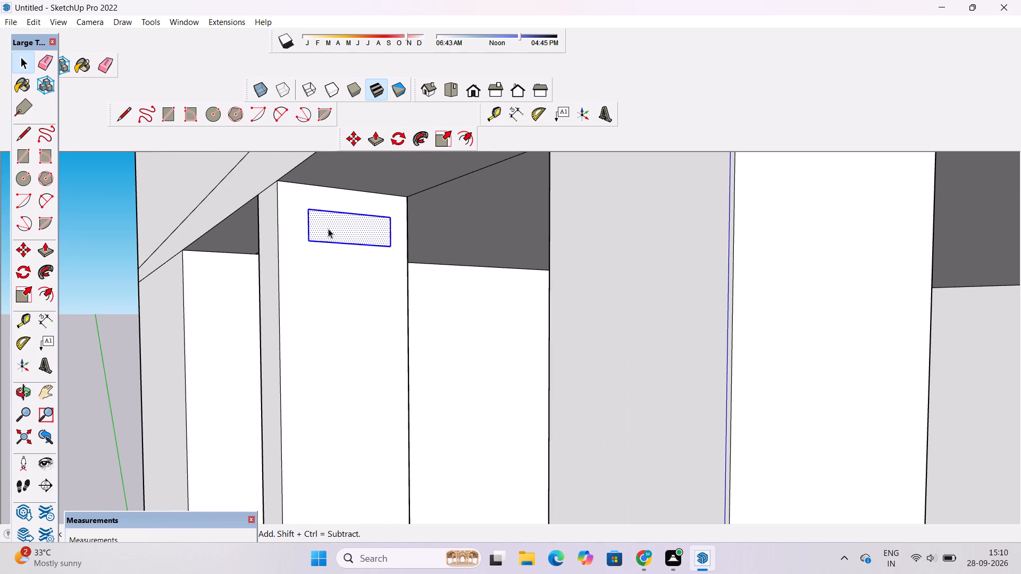
{"action": "key", "text": "l"}
{"action": "key", "text": "space"}
{"action": "type", "text": "m"}
{"action": "scroll", "coordinate": [323, 233], "scroll_direction": "up", "scroll_amount": 4}
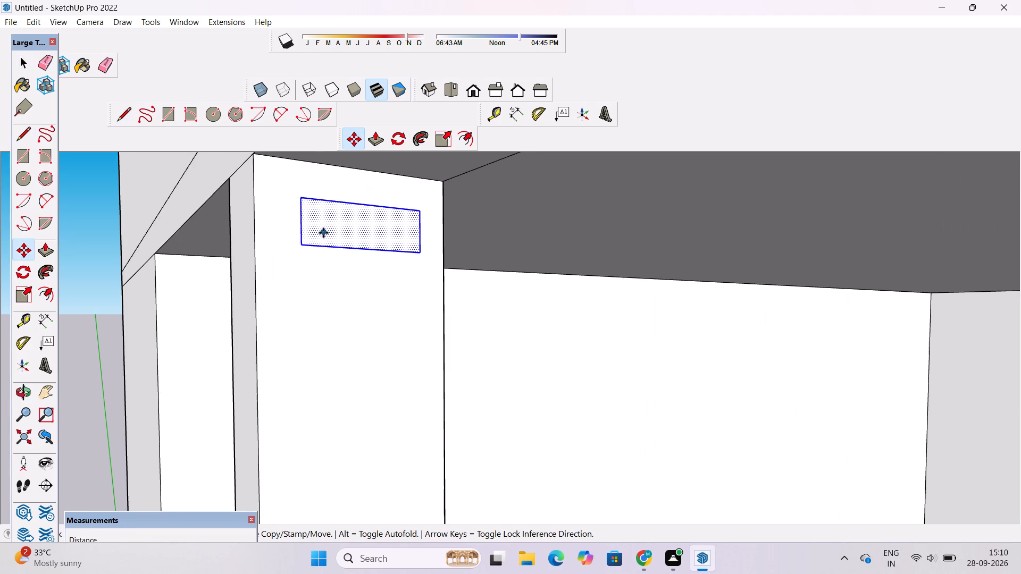
{"action": "left_click", "coordinate": [364, 205]}
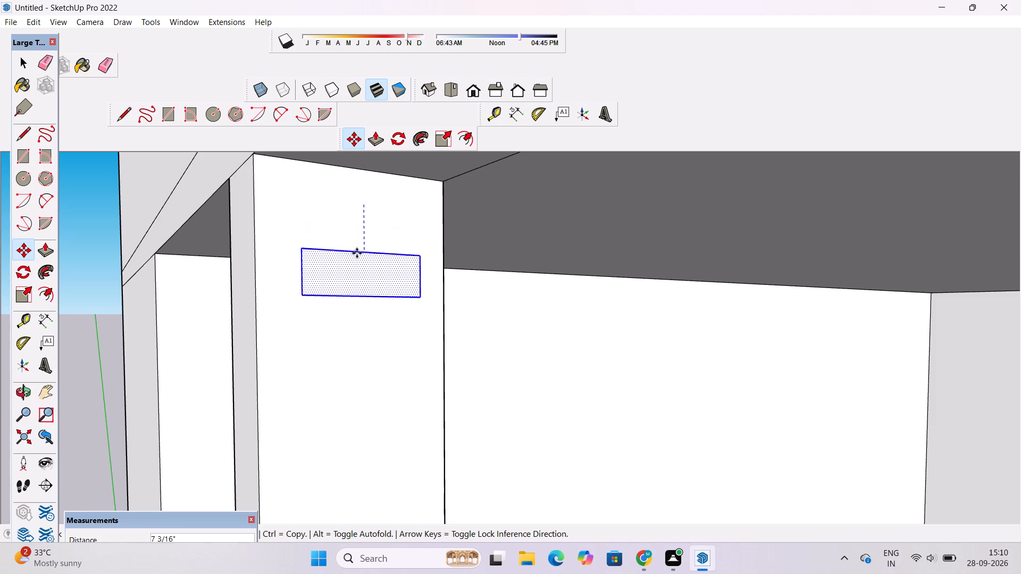
{"action": "left_click", "coordinate": [361, 273]}
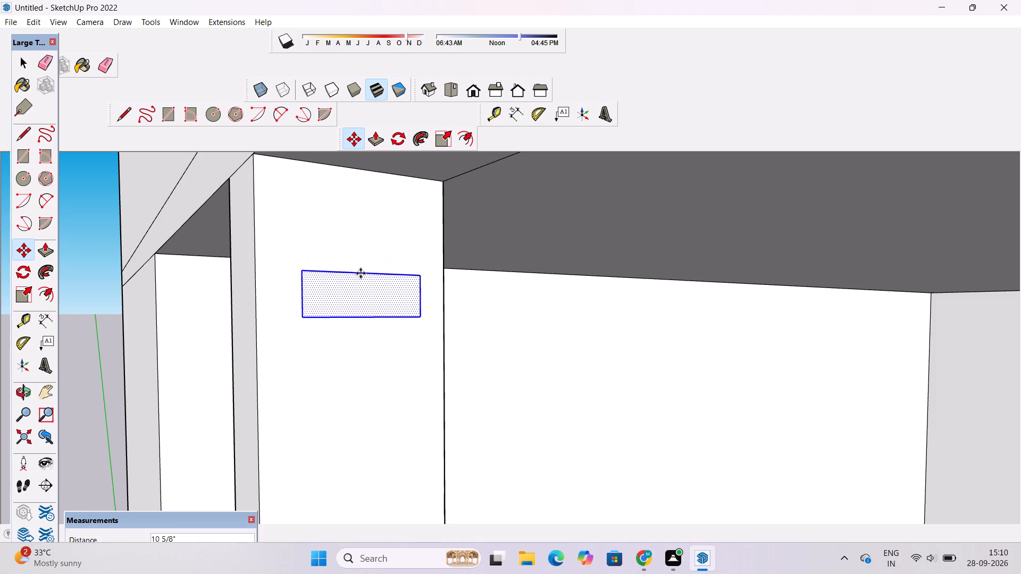
{"action": "left_click", "coordinate": [364, 275]}
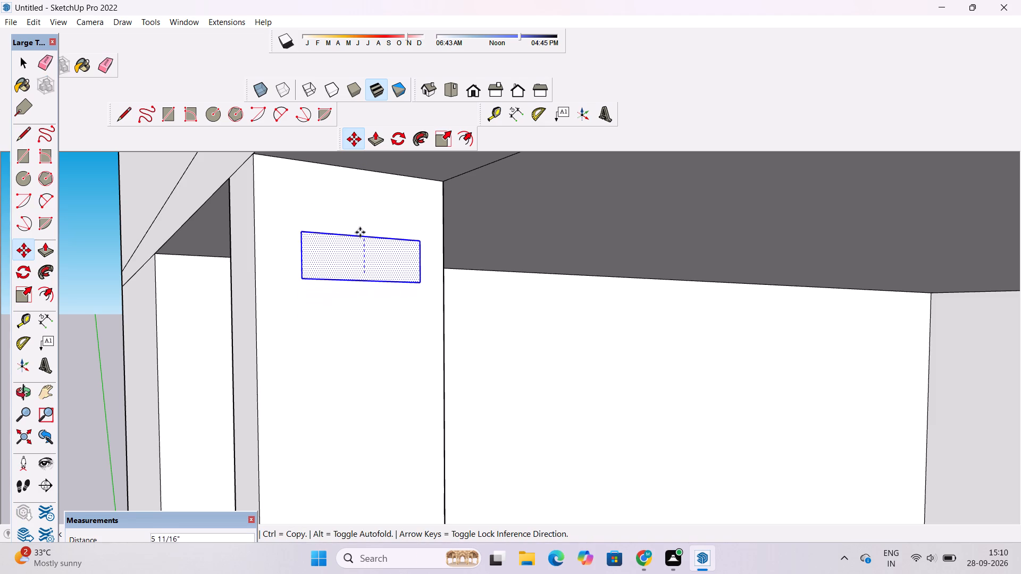
{"action": "left_click", "coordinate": [359, 221]}
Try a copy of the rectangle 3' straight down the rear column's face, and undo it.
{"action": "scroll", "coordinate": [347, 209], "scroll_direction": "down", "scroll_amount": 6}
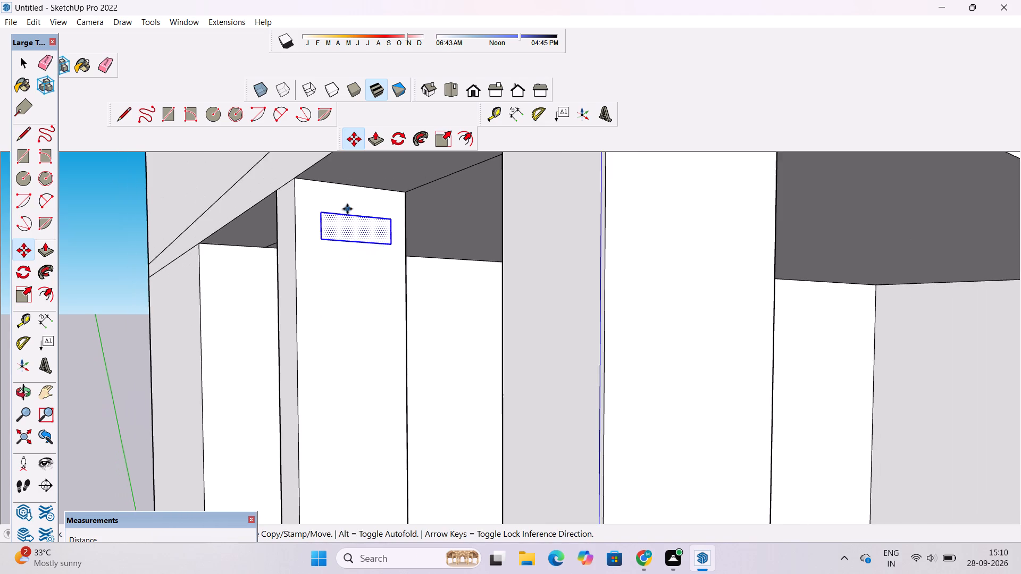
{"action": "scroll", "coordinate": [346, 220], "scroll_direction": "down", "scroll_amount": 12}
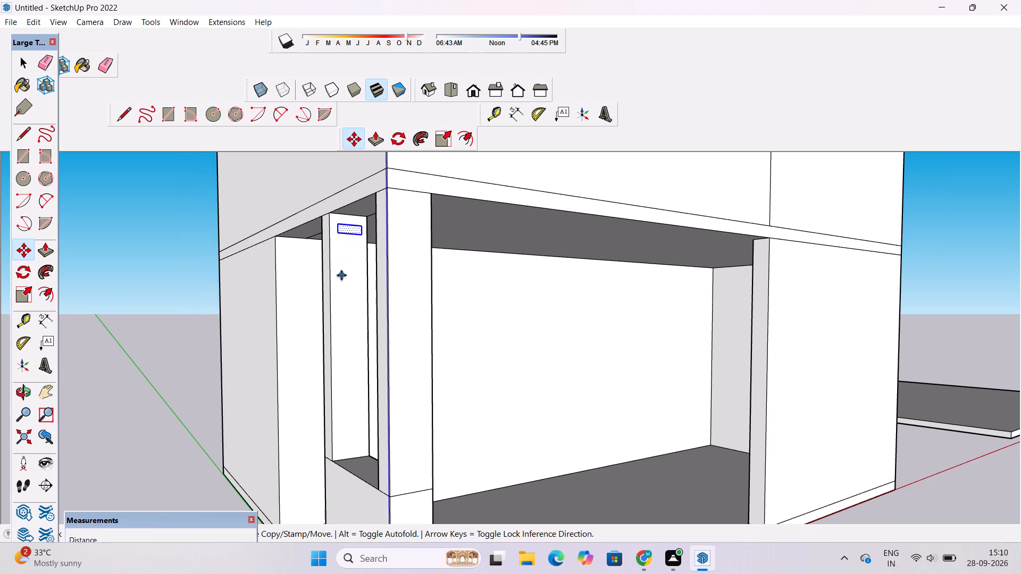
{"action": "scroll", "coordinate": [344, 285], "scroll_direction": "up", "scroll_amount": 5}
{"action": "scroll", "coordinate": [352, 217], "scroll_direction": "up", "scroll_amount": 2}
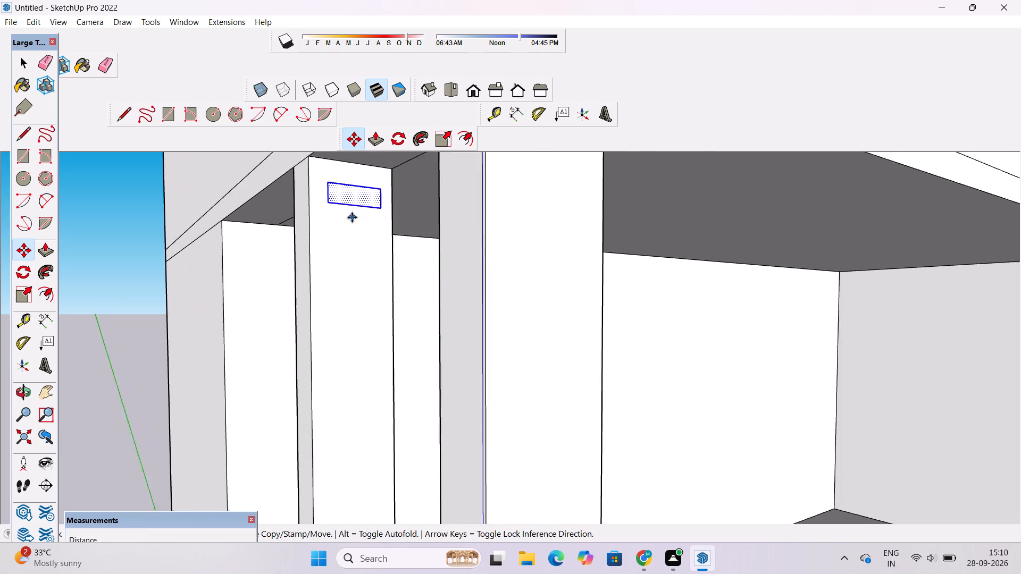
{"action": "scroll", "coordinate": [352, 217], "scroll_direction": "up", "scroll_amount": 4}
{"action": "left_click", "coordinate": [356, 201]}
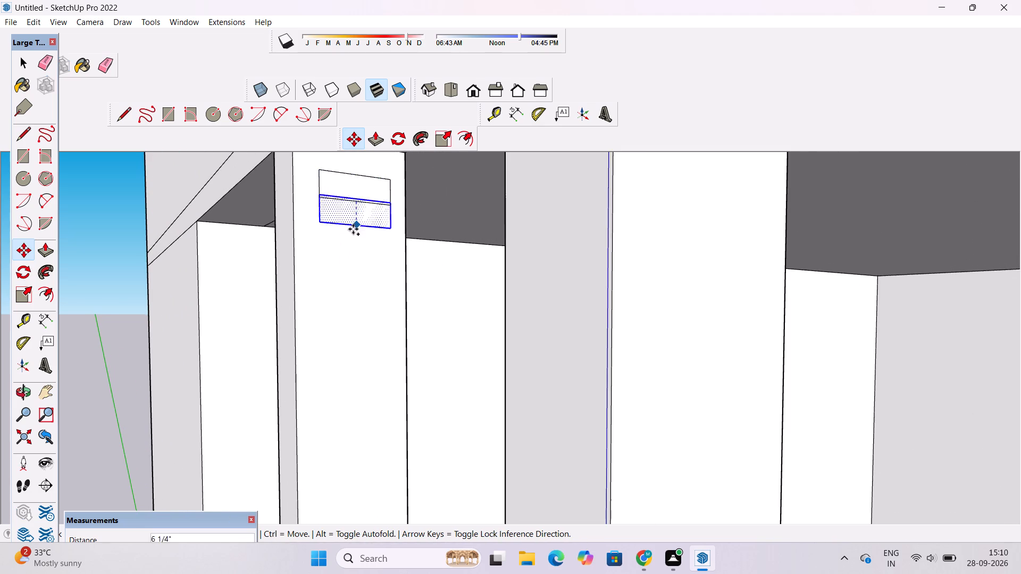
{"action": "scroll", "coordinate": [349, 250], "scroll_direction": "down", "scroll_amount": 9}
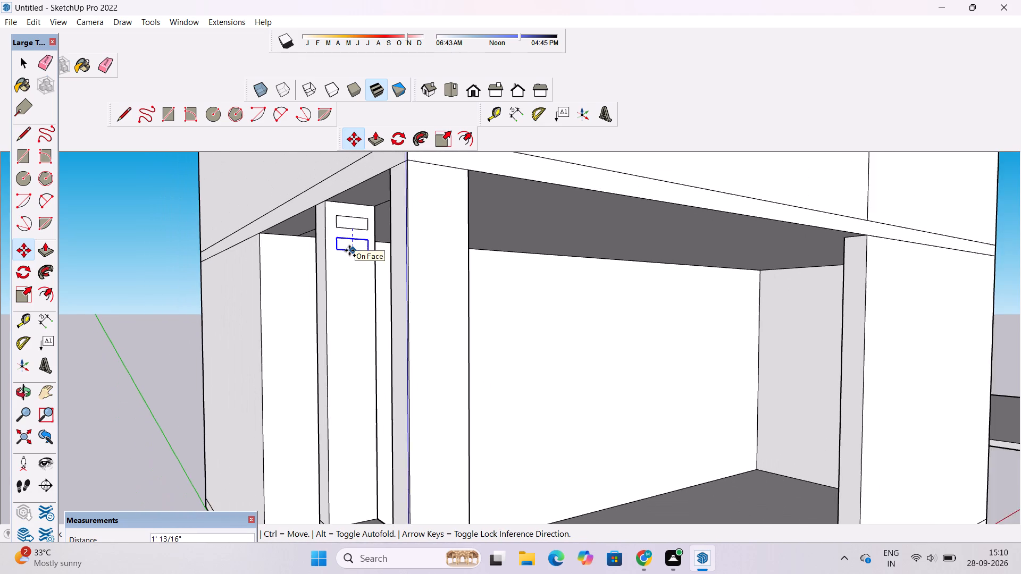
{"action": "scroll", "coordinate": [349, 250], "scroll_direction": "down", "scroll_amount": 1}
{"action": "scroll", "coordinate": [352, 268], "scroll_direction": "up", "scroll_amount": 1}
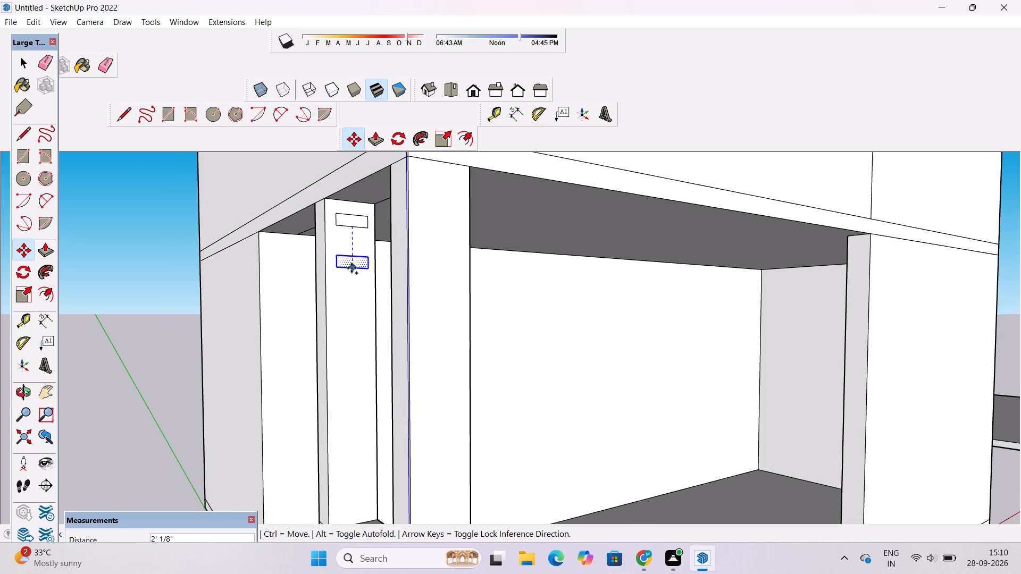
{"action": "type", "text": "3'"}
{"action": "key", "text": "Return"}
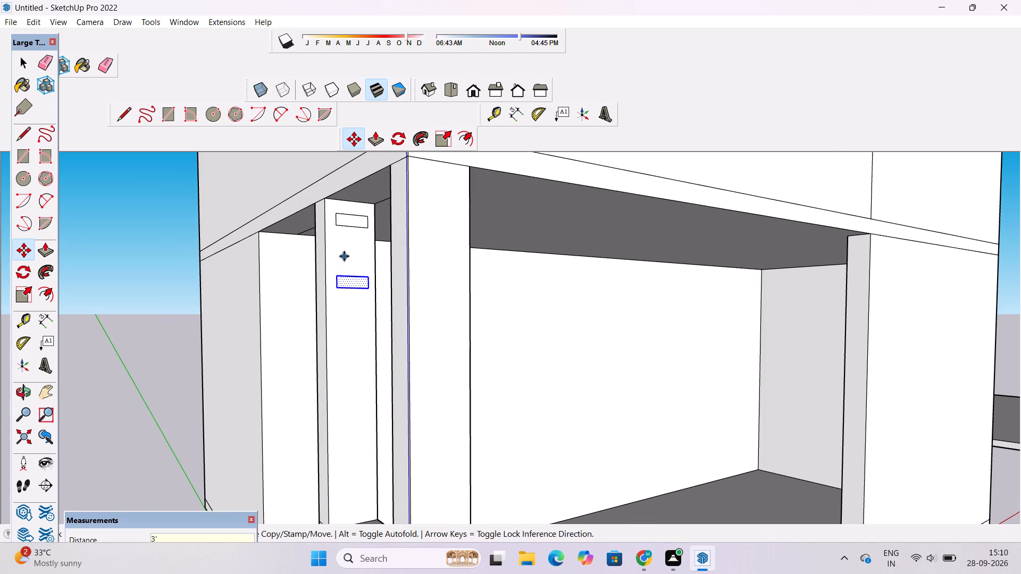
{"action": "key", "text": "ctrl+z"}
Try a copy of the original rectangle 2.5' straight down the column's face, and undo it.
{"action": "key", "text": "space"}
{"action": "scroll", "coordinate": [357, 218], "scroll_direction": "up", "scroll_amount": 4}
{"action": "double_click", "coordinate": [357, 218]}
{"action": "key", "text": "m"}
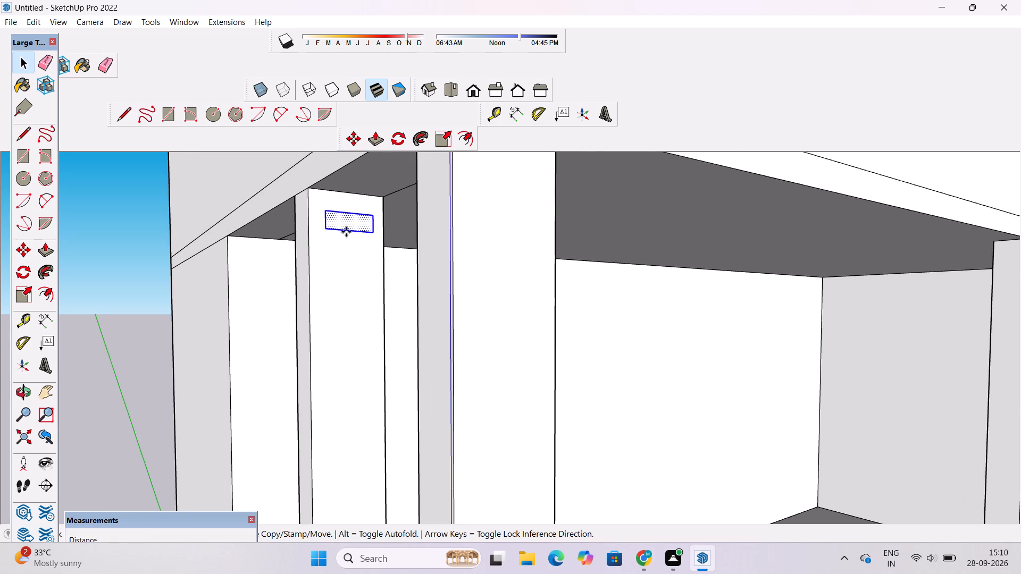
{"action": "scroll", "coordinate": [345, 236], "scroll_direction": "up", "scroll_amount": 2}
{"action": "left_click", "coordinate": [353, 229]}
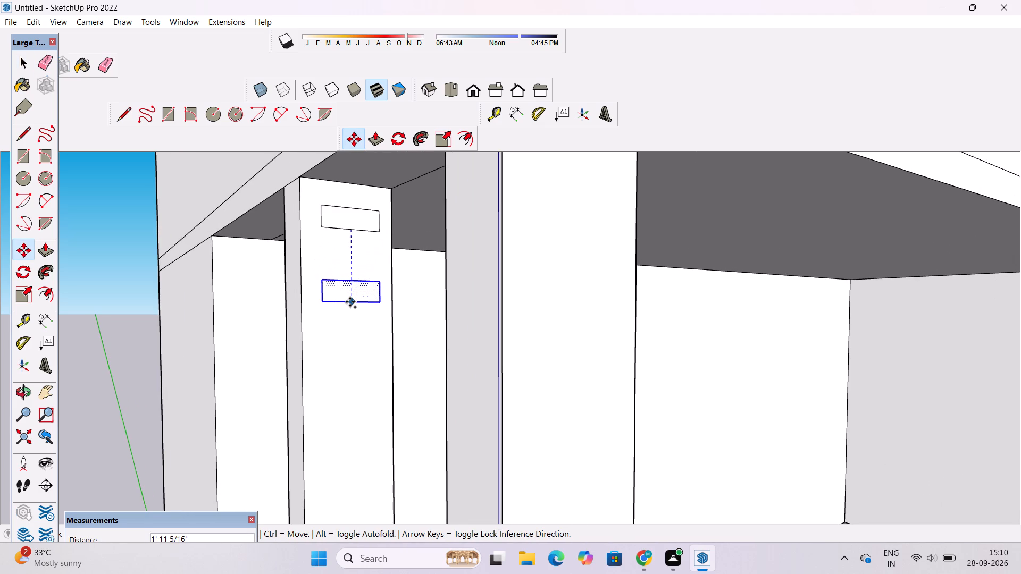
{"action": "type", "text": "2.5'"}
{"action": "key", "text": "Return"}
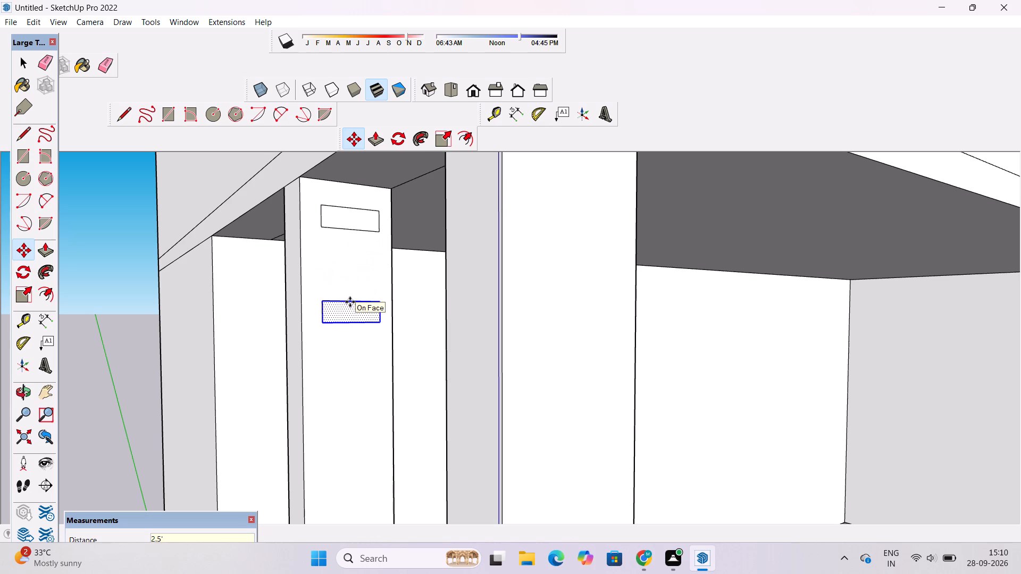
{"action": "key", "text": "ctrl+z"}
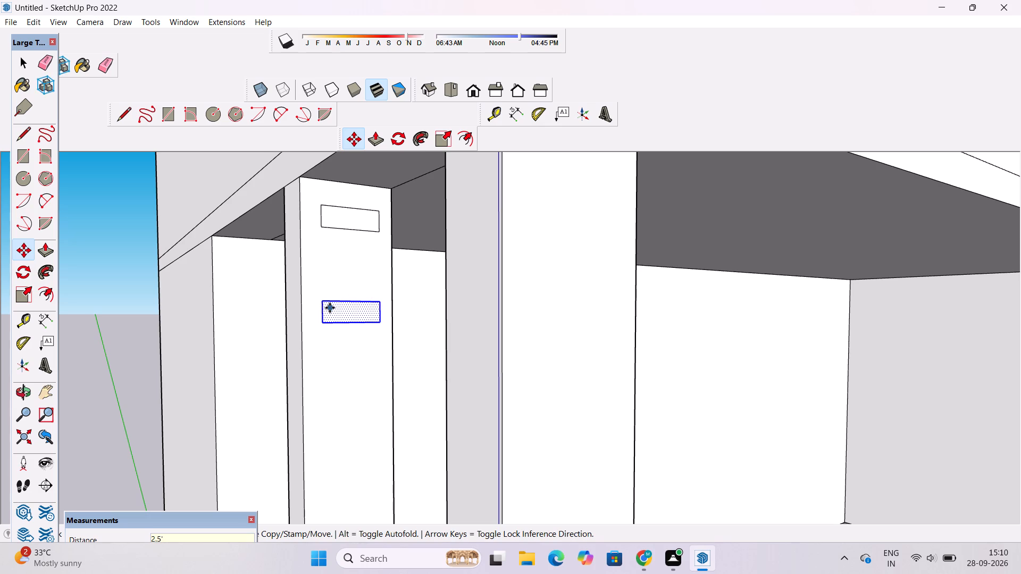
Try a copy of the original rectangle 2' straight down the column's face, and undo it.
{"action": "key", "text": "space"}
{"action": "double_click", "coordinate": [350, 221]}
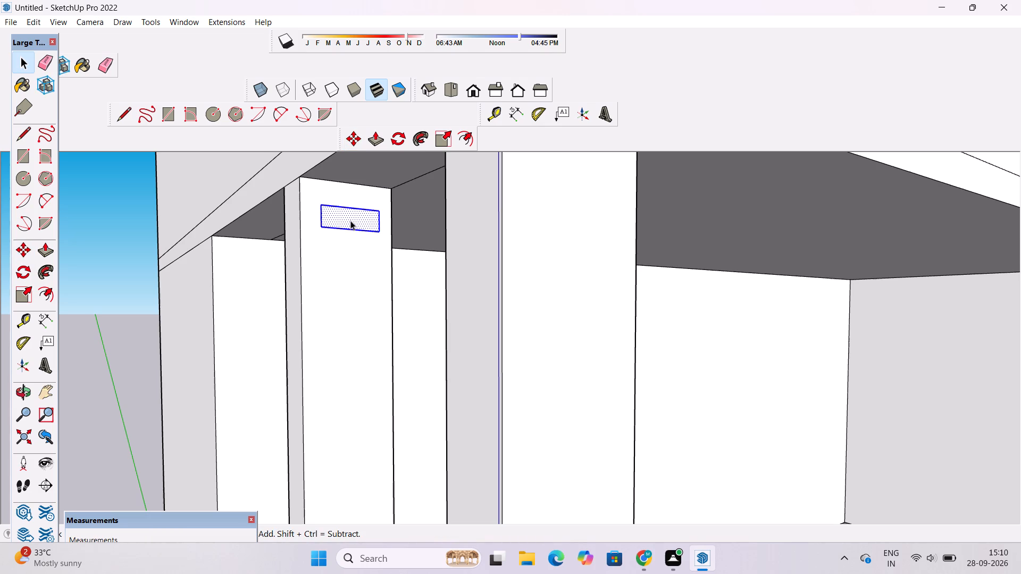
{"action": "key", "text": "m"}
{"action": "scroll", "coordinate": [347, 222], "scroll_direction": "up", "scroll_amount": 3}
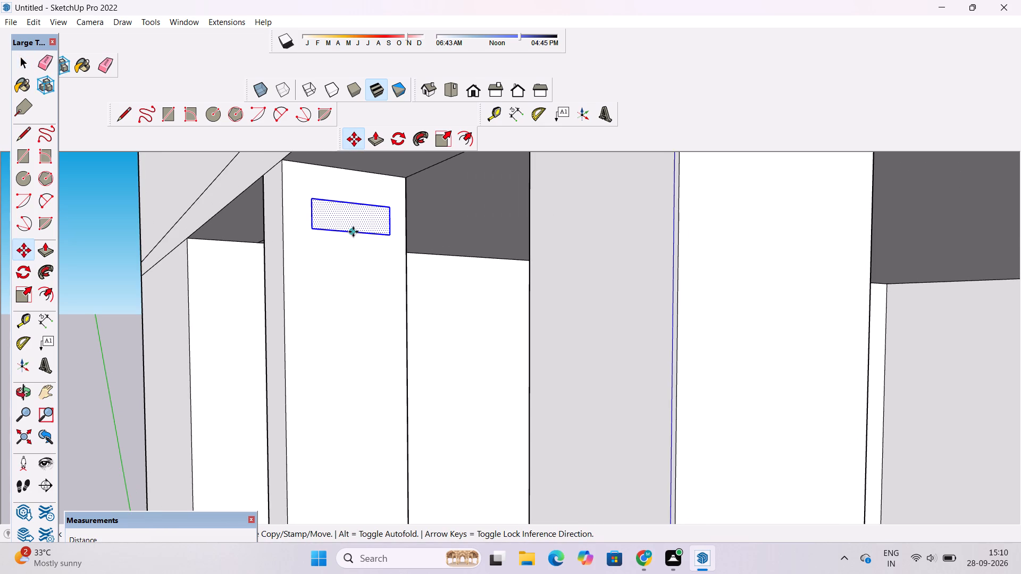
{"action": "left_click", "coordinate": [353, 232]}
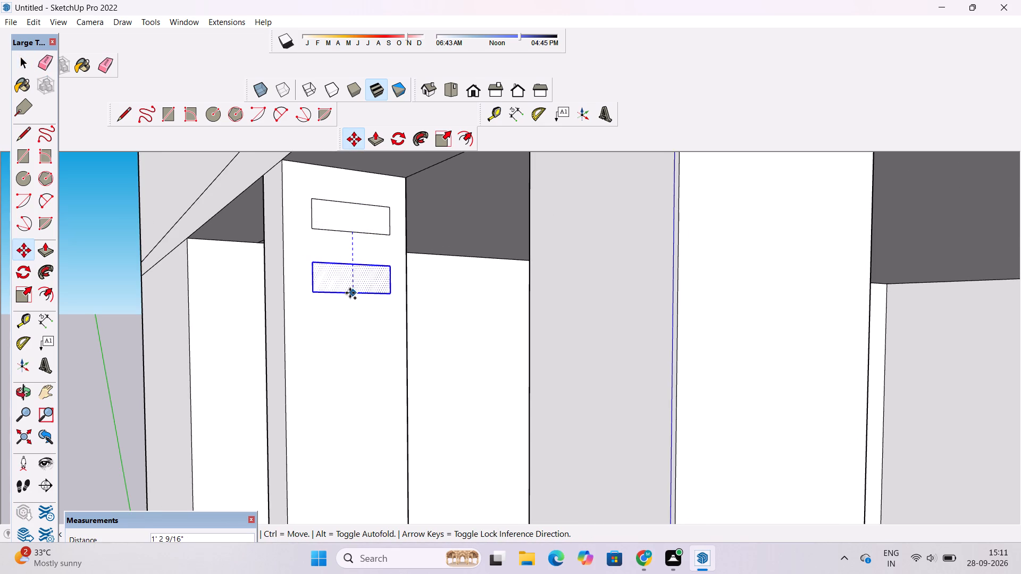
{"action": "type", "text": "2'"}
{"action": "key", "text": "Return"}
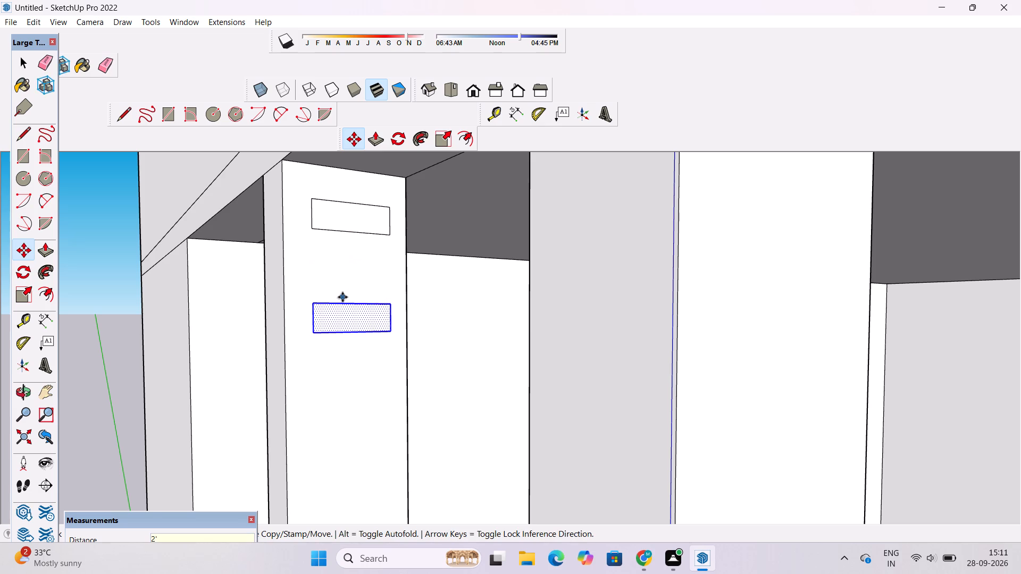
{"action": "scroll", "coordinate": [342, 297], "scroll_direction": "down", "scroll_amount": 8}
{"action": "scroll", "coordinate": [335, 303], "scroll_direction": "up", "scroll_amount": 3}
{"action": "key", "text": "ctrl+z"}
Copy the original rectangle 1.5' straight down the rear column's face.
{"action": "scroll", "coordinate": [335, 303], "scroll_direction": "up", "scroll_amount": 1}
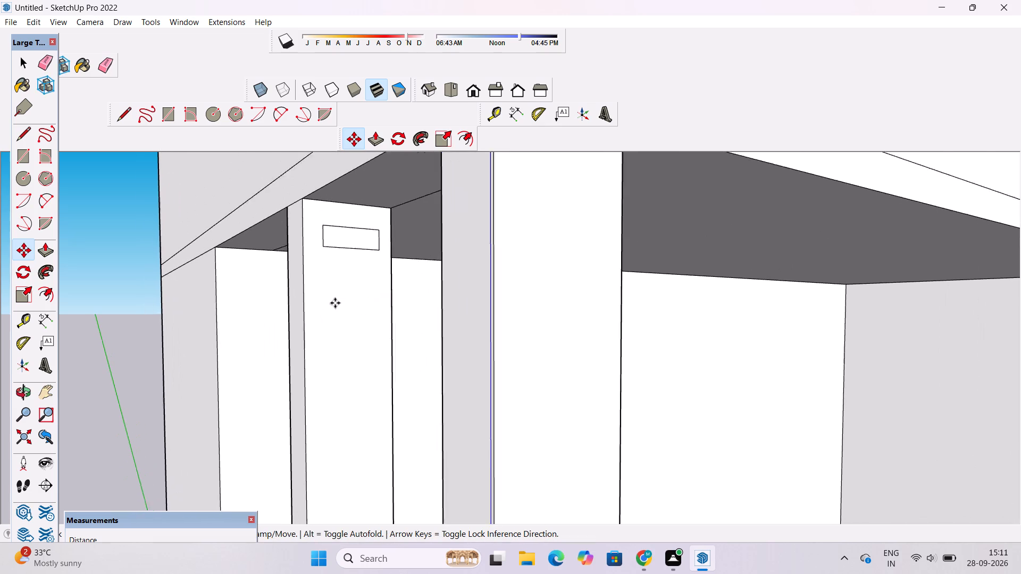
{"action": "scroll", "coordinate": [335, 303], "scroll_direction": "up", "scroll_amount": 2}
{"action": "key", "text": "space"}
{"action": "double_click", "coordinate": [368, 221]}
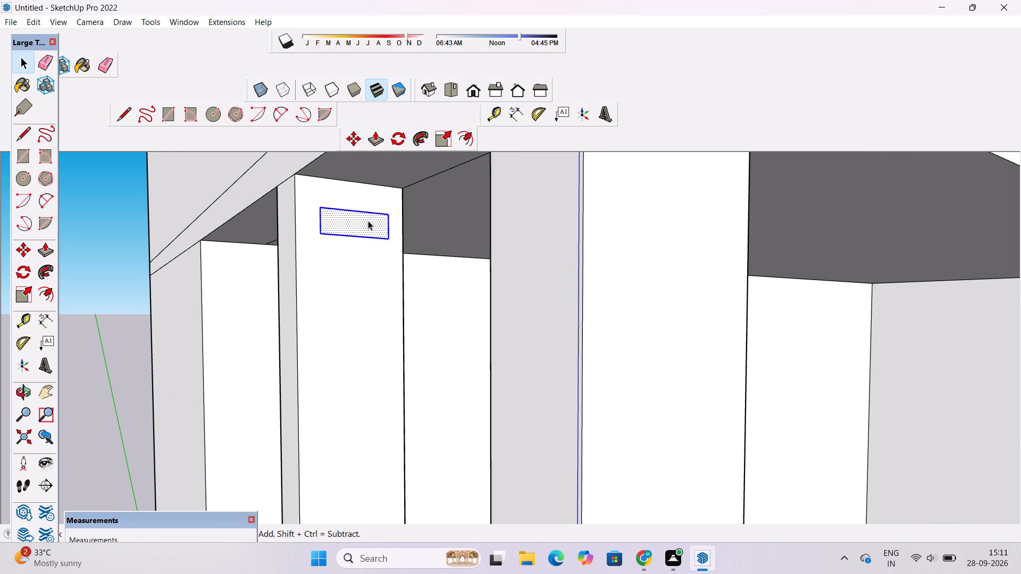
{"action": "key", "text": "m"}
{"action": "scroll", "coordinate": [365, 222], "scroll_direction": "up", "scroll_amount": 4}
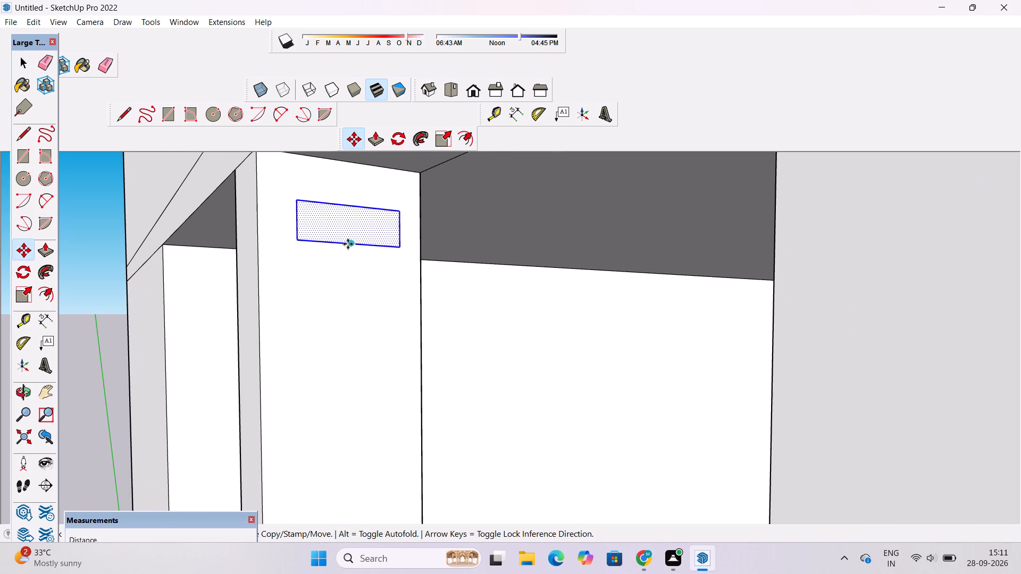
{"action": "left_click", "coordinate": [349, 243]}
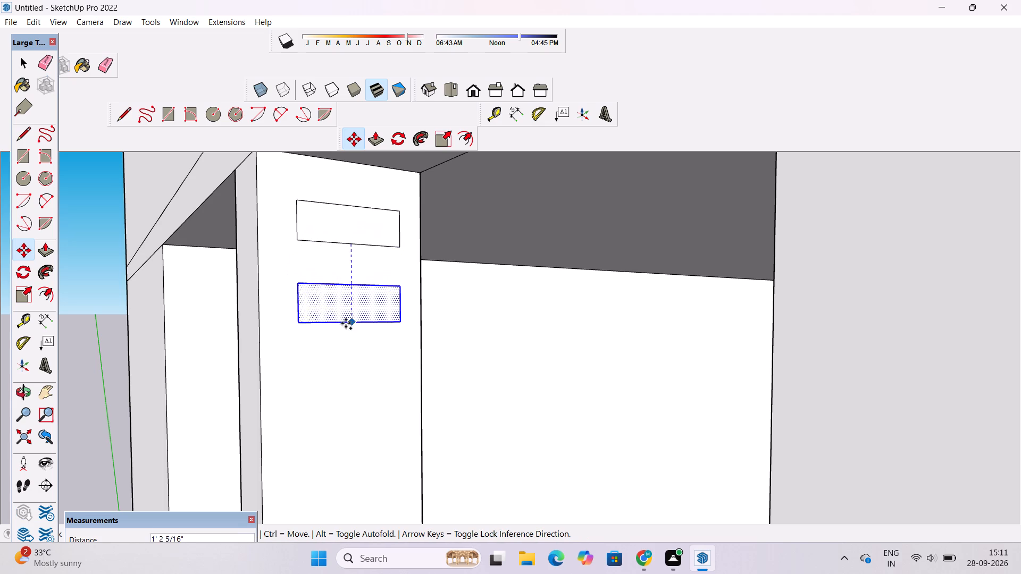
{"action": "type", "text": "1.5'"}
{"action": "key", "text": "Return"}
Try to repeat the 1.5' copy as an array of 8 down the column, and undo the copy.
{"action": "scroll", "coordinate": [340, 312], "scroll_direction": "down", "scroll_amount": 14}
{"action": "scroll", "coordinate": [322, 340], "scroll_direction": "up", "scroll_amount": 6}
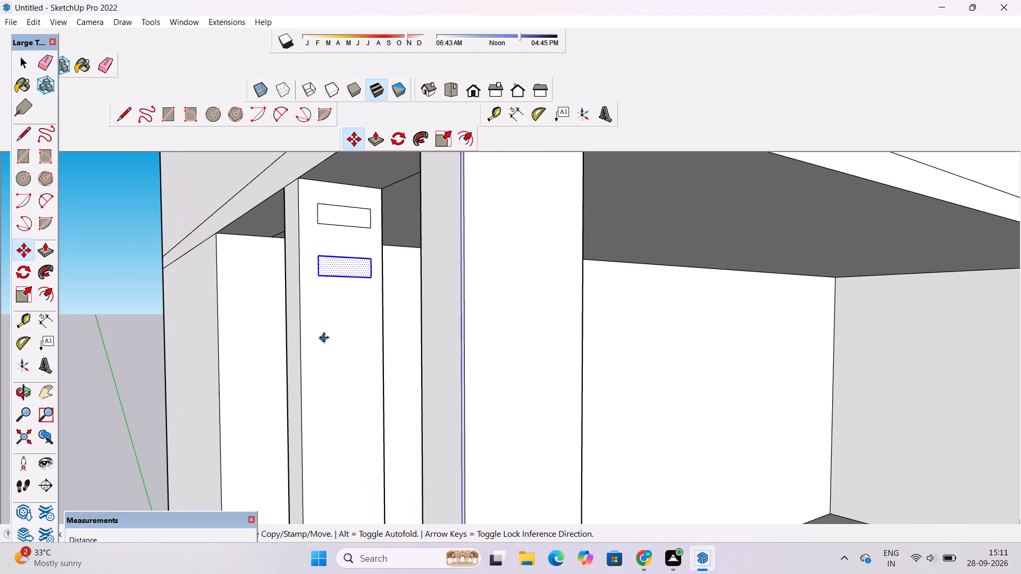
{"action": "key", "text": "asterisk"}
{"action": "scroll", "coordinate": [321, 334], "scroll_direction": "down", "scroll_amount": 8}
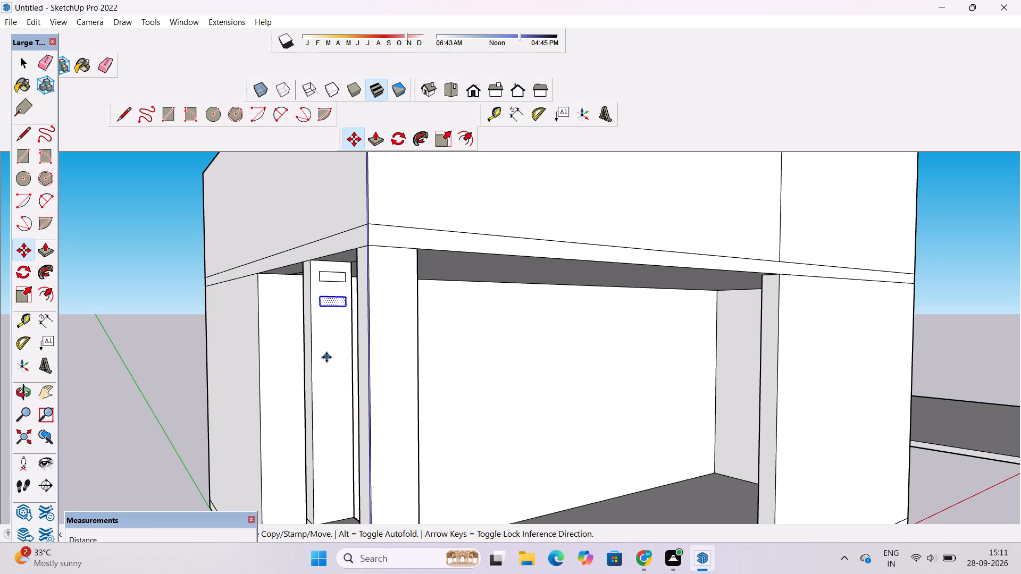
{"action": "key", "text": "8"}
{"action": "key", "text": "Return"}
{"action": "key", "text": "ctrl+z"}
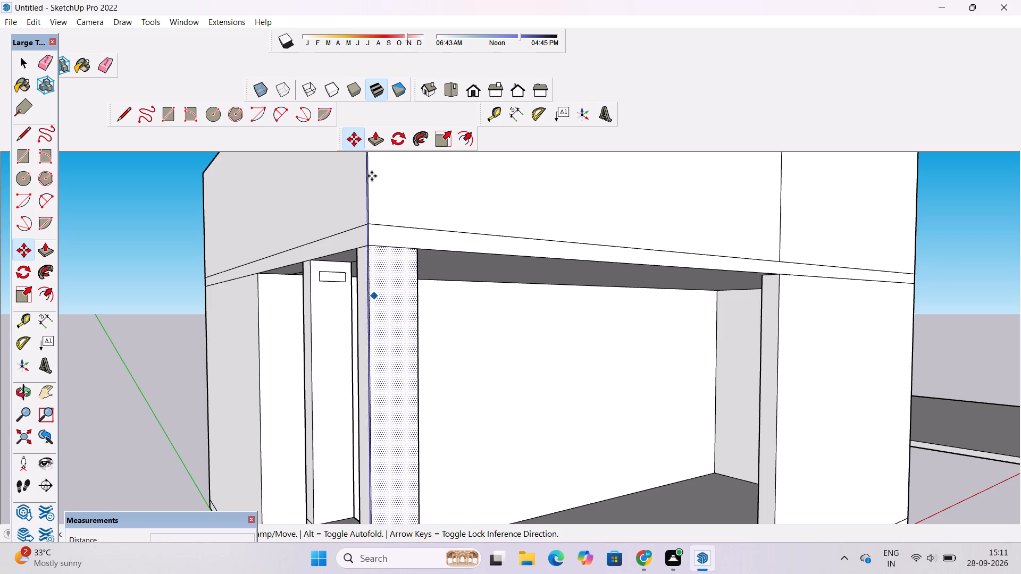
Copy the original rectangle 1.5' straight down the rear column's face and repeat it as an array of 6 copies.
{"action": "key", "text": "space"}
{"action": "scroll", "coordinate": [327, 284], "scroll_direction": "up", "scroll_amount": 5}
{"action": "double_click", "coordinate": [337, 272]}
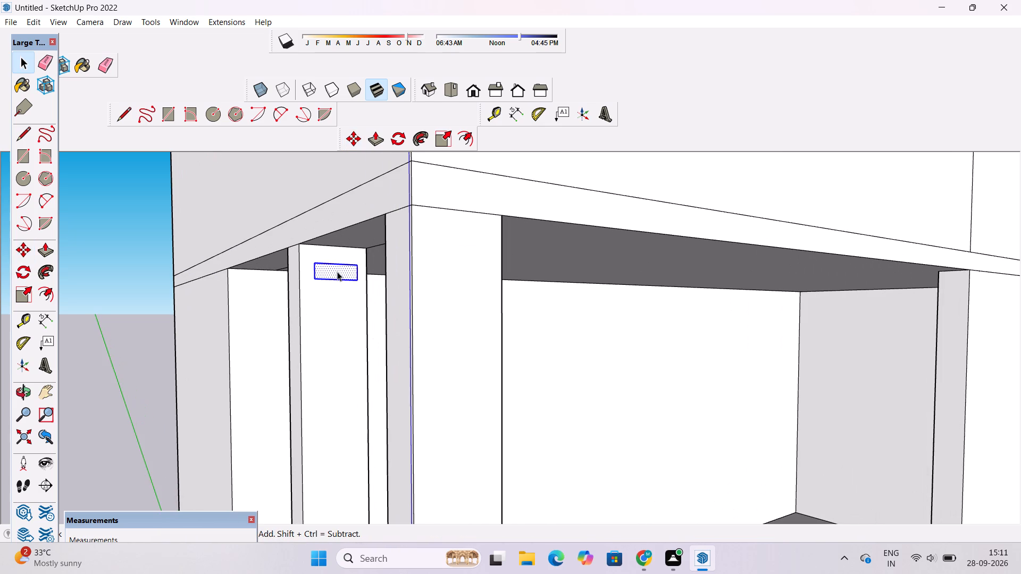
{"action": "scroll", "coordinate": [337, 276], "scroll_direction": "up", "scroll_amount": 1}
{"action": "key", "text": "m"}
{"action": "scroll", "coordinate": [337, 280], "scroll_direction": "up", "scroll_amount": 4}
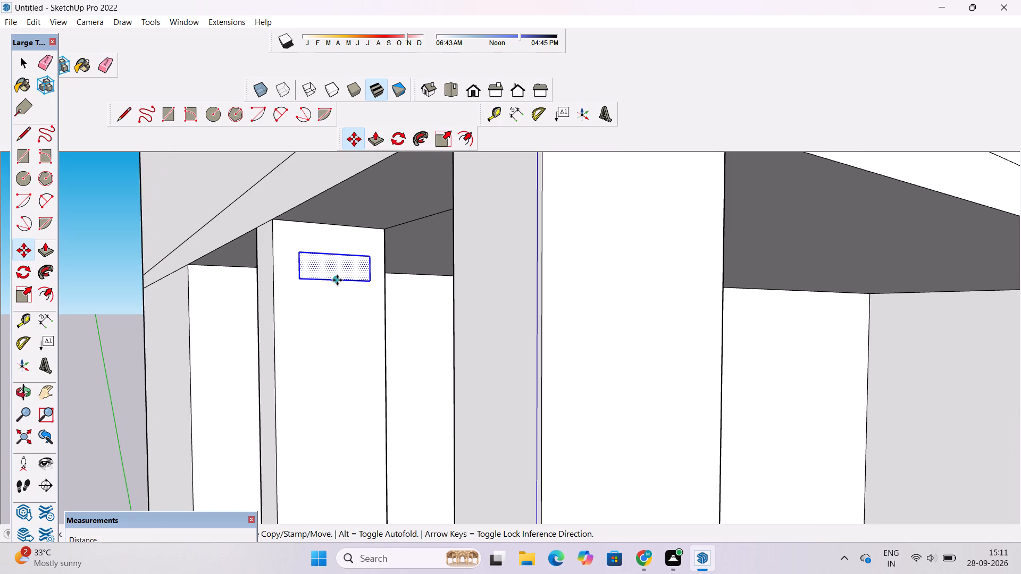
{"action": "left_click", "coordinate": [337, 280]}
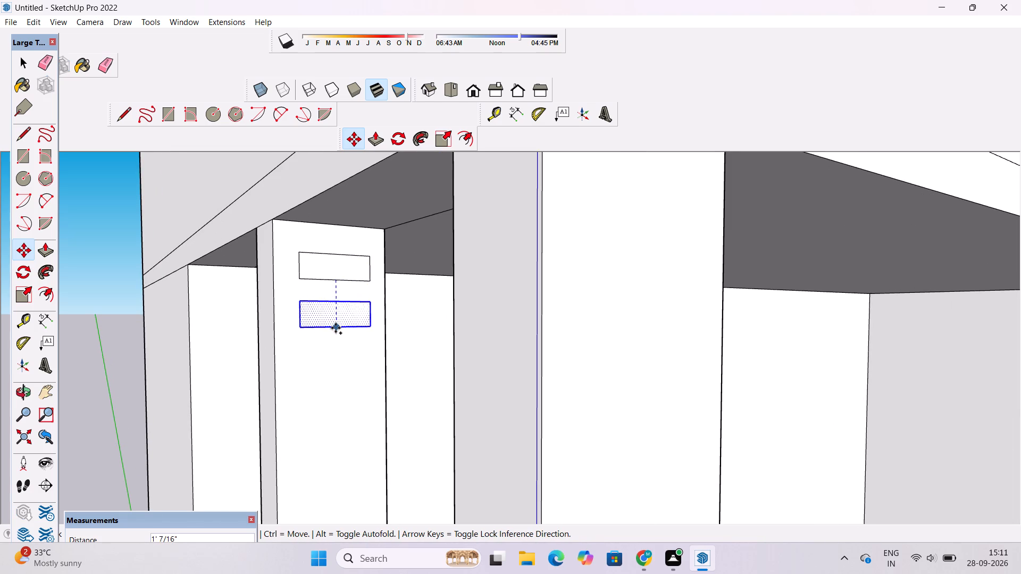
{"action": "scroll", "coordinate": [336, 332], "scroll_direction": "up", "scroll_amount": 1}
{"action": "type", "text": "1.5"}
{"action": "key", "text": "apostrophe"}
{"action": "key", "text": "Return"}
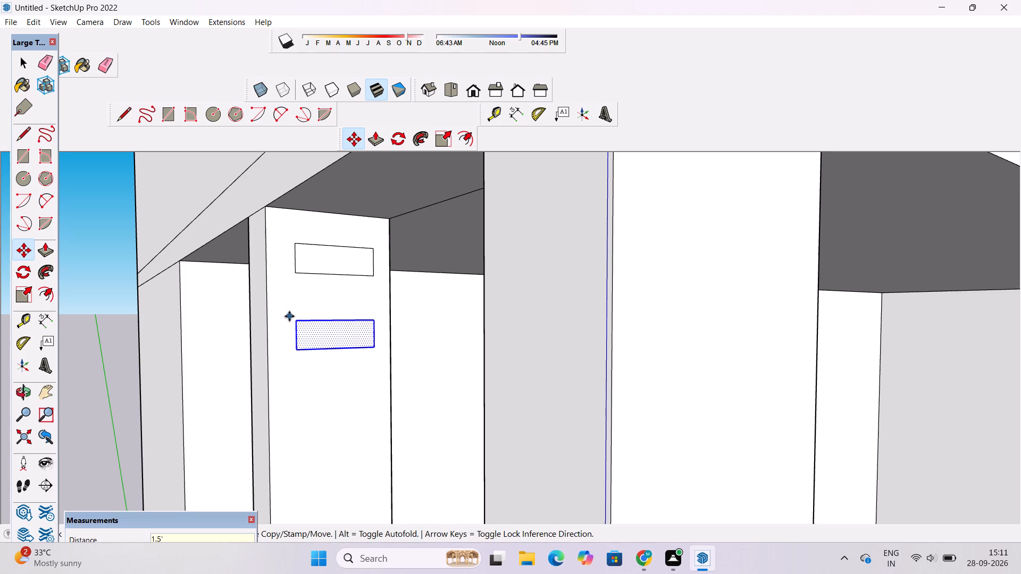
{"action": "key", "text": "asterisk"}
{"action": "key", "text": "6"}
{"action": "key", "text": "Return"}
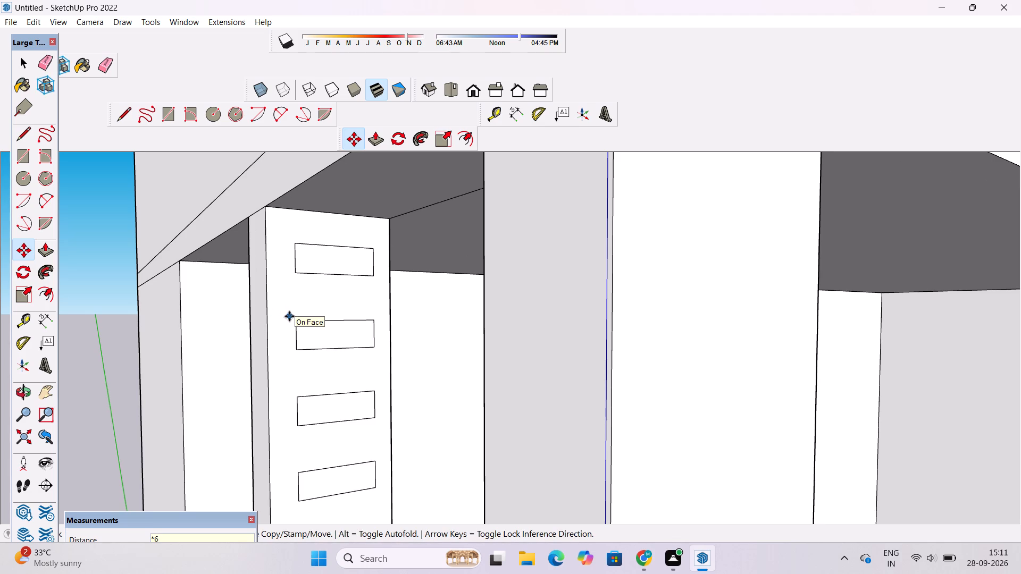
Examine the column's row of rectangles and the low wall at the open ground-floor corner from several angles.
{"action": "scroll", "coordinate": [301, 294], "scroll_direction": "down", "scroll_amount": 16}
{"action": "scroll", "coordinate": [277, 453], "scroll_direction": "up", "scroll_amount": 3}
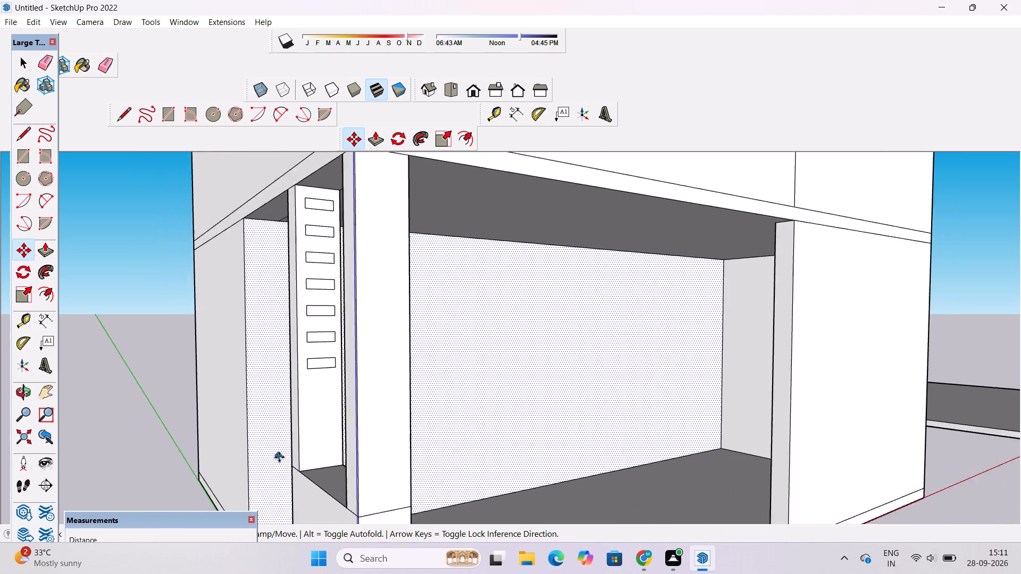
{"action": "scroll", "coordinate": [279, 457], "scroll_direction": "up", "scroll_amount": 3}
{"action": "key", "text": "space"}
{"action": "scroll", "coordinate": [301, 364], "scroll_direction": "down", "scroll_amount": 5}
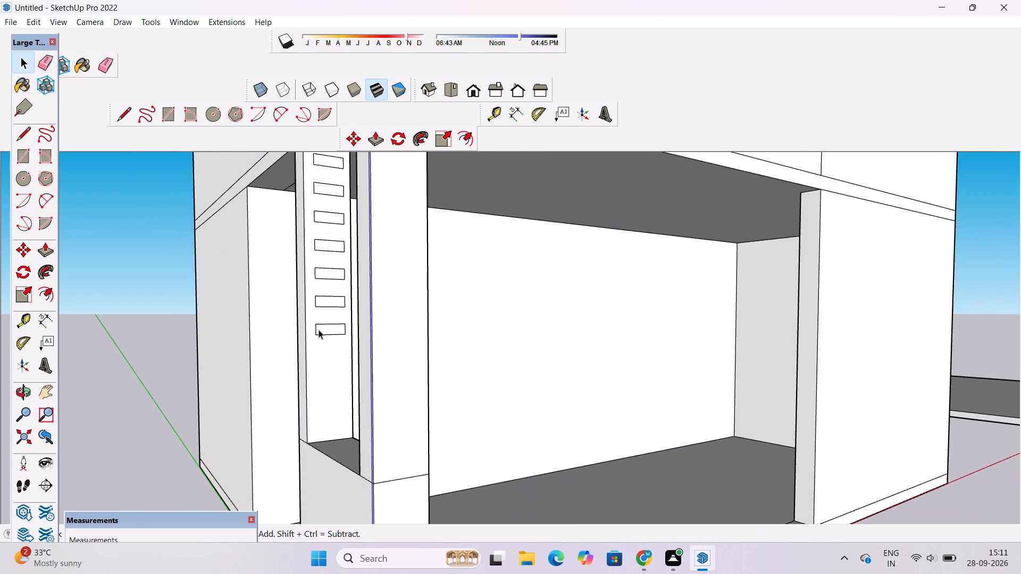
{"action": "scroll", "coordinate": [319, 330], "scroll_direction": "up", "scroll_amount": 4}
{"action": "scroll", "coordinate": [324, 317], "scroll_direction": "down", "scroll_amount": 6}
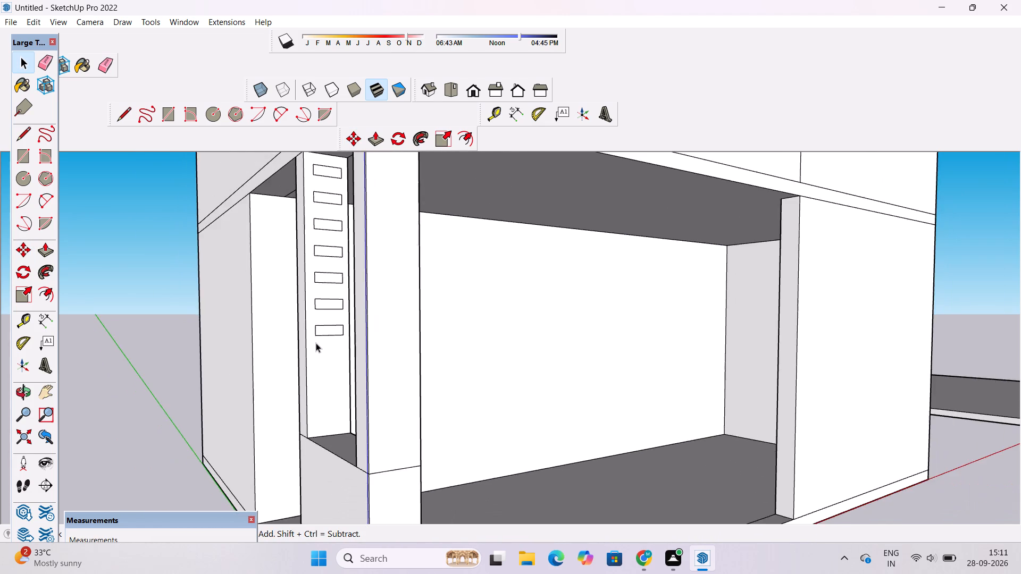
{"action": "scroll", "coordinate": [316, 343], "scroll_direction": "down", "scroll_amount": 9}
{"action": "key", "text": "o"}
{"action": "left_click_drag", "start_coordinate": [380, 396], "coordinate": [224, 423]}
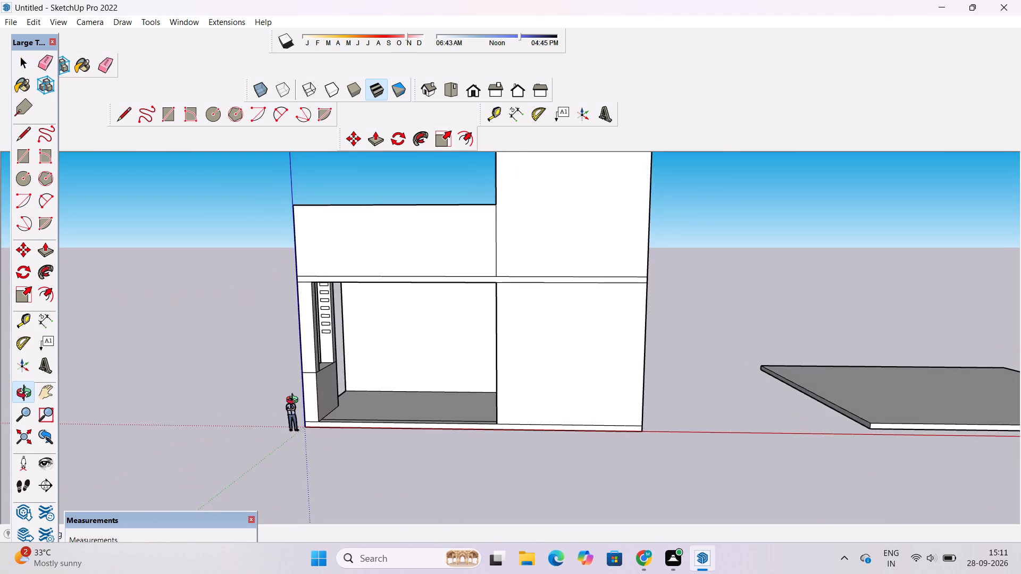
{"action": "scroll", "coordinate": [295, 401], "scroll_direction": "up", "scroll_amount": 2}
{"action": "left_click_drag", "start_coordinate": [392, 385], "coordinate": [294, 375]}
{"action": "scroll", "coordinate": [282, 375], "scroll_direction": "down", "scroll_amount": 4}
{"action": "scroll", "coordinate": [337, 353], "scroll_direction": "up", "scroll_amount": 7}
{"action": "left_click_drag", "start_coordinate": [365, 375], "coordinate": [313, 377]}
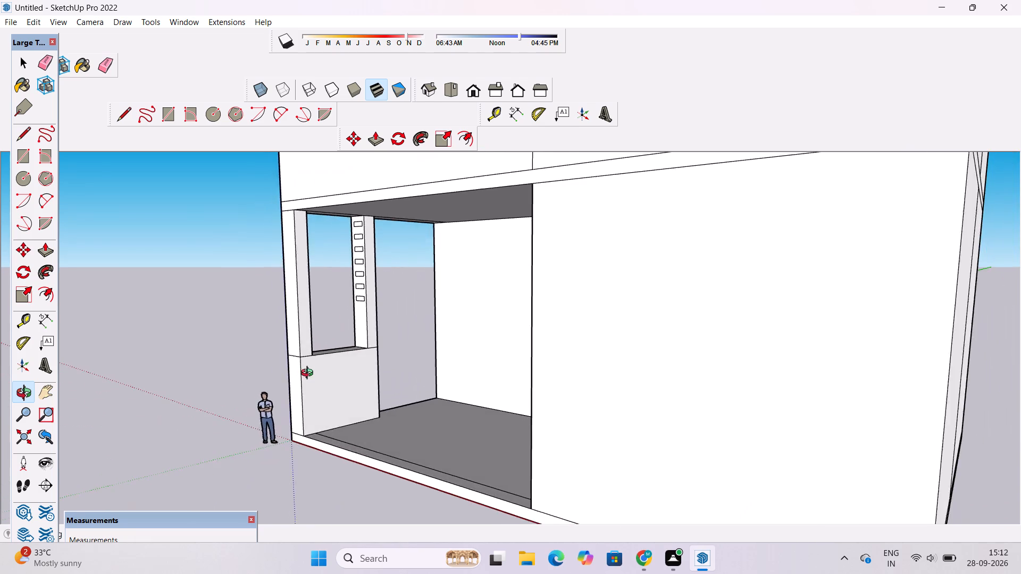
{"action": "scroll", "coordinate": [308, 370], "scroll_direction": "up", "scroll_amount": 4}
{"action": "left_click_drag", "start_coordinate": [322, 361], "coordinate": [355, 402], "text": "shift"}
{"action": "left_click_drag", "start_coordinate": [375, 385], "coordinate": [350, 414]}
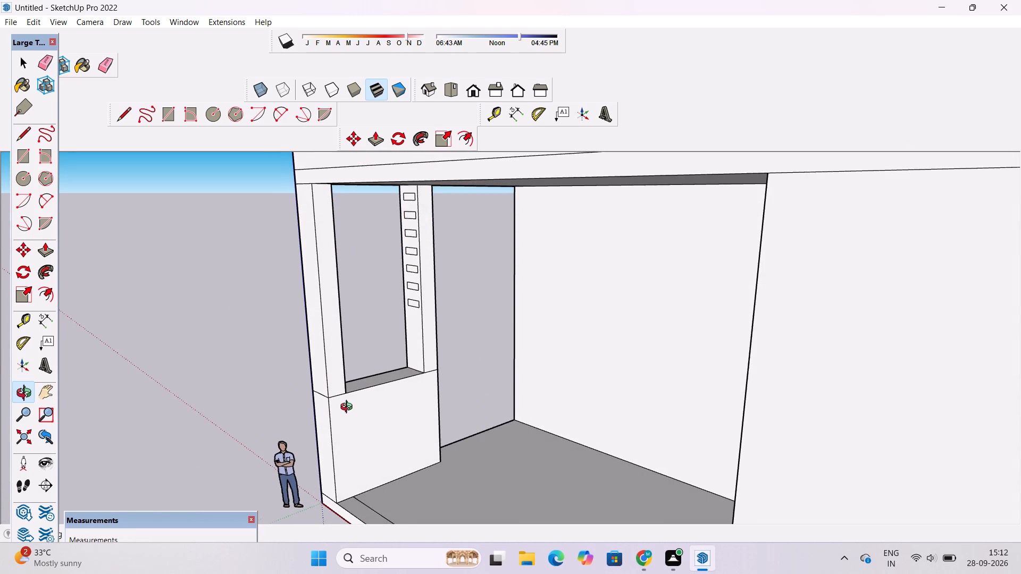
{"action": "scroll", "coordinate": [349, 408], "scroll_direction": "down", "scroll_amount": 1}
{"action": "left_click_drag", "start_coordinate": [365, 398], "coordinate": [368, 420], "text": "shift"}
{"action": "left_click_drag", "start_coordinate": [368, 427], "coordinate": [365, 364]}
{"action": "scroll", "coordinate": [365, 361], "scroll_direction": "down", "scroll_amount": 6}
{"action": "left_click_drag", "start_coordinate": [365, 373], "coordinate": [380, 444]}
{"action": "left_click_drag", "start_coordinate": [387, 430], "coordinate": [374, 384], "text": "shift"}
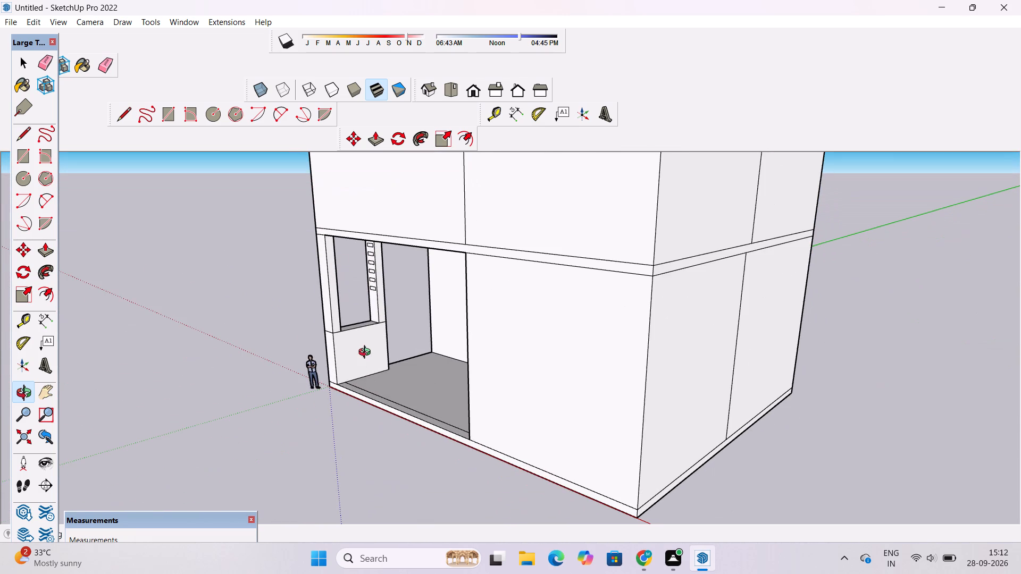
{"action": "scroll", "coordinate": [368, 331], "scroll_direction": "up", "scroll_amount": 2}
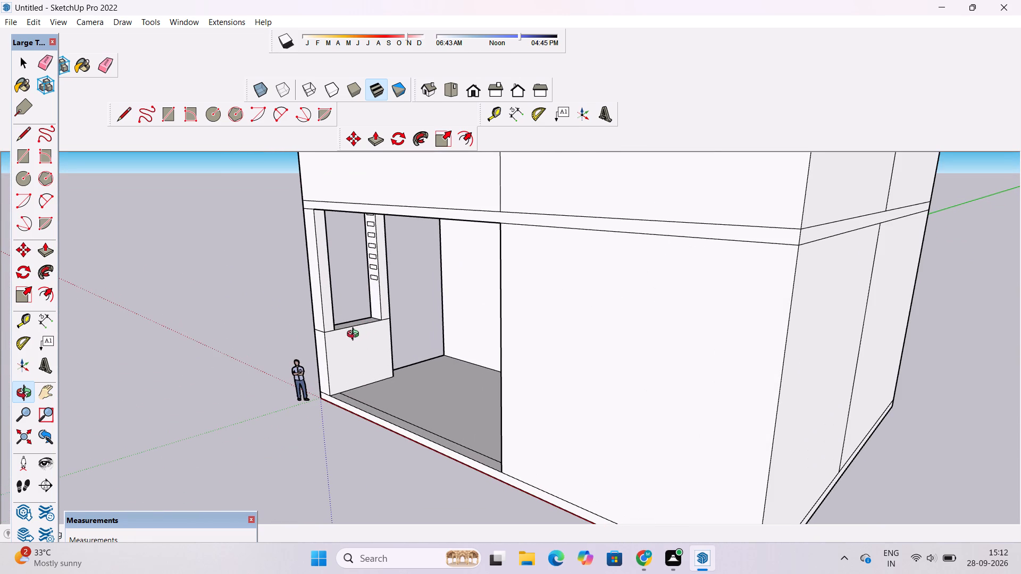
{"action": "left_click_drag", "start_coordinate": [350, 337], "coordinate": [352, 343]}
{"action": "scroll", "coordinate": [356, 319], "scroll_direction": "up", "scroll_amount": 8}
{"action": "left_click_drag", "start_coordinate": [298, 343], "coordinate": [322, 355]}
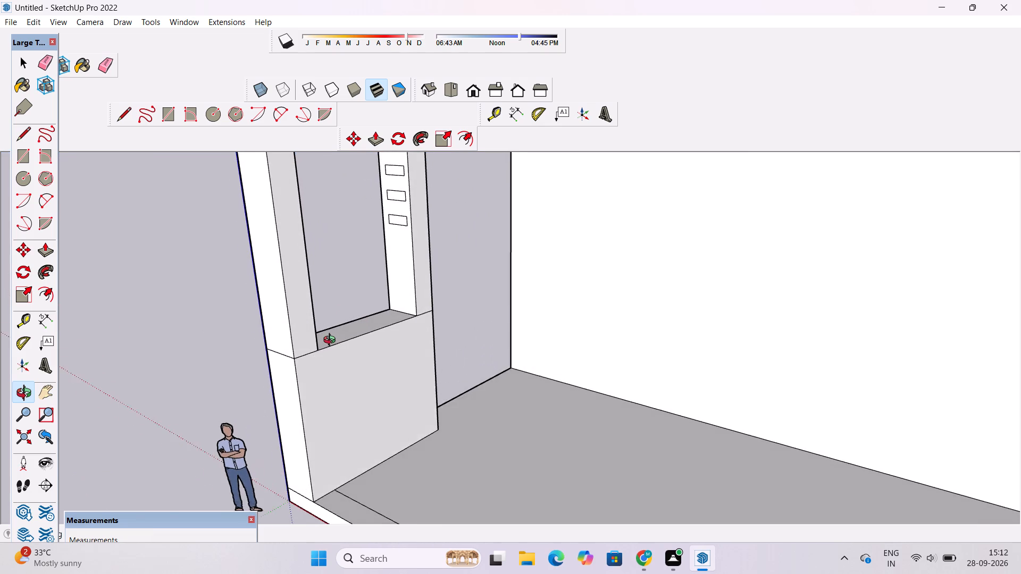
{"action": "scroll", "coordinate": [332, 340], "scroll_direction": "up", "scroll_amount": 3}
{"action": "left_click_drag", "start_coordinate": [335, 336], "coordinate": [303, 365], "text": "shift"}
{"action": "left_click_drag", "start_coordinate": [292, 374], "coordinate": [319, 374]}
{"action": "scroll", "coordinate": [328, 368], "scroll_direction": "down", "scroll_amount": 5}
{"action": "left_click_drag", "start_coordinate": [330, 365], "coordinate": [315, 408], "text": "shift"}
{"action": "left_click_drag", "start_coordinate": [315, 410], "coordinate": [303, 383]}
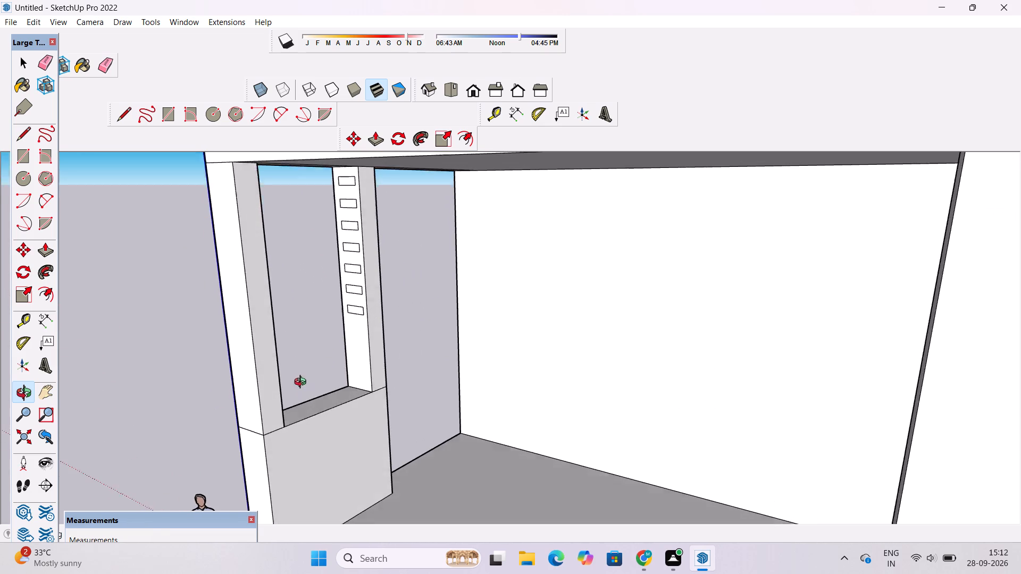
{"action": "left_click_drag", "start_coordinate": [303, 383], "coordinate": [303, 383]}
{"action": "left_click_drag", "start_coordinate": [303, 396], "coordinate": [298, 357], "text": "shift"}
{"action": "left_click_drag", "start_coordinate": [297, 364], "coordinate": [297, 419]}
{"action": "left_click_drag", "start_coordinate": [297, 419], "coordinate": [298, 384], "text": "shift"}
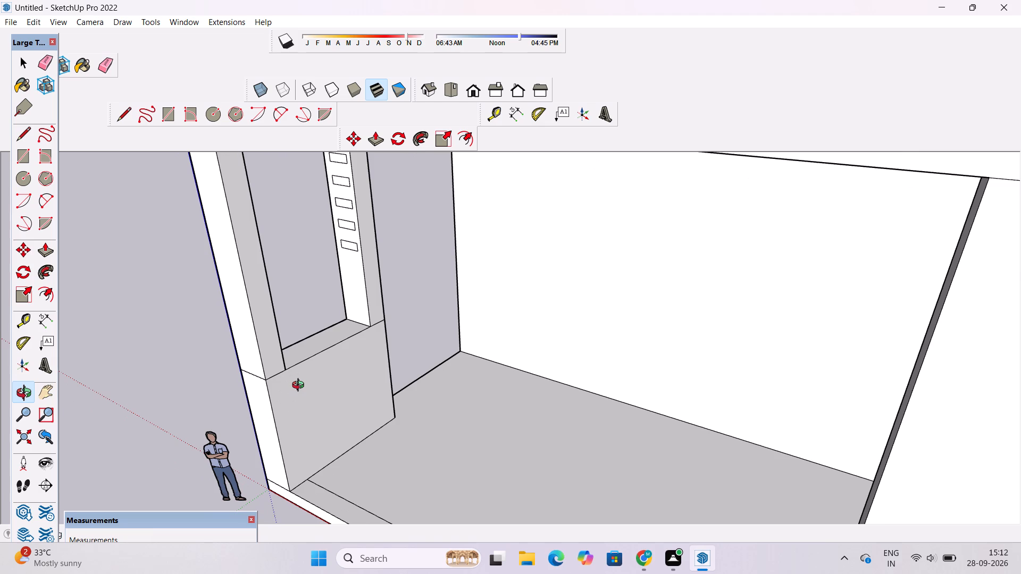
{"action": "left_click_drag", "start_coordinate": [300, 407], "coordinate": [298, 375], "text": "shift"}
{"action": "left_click_drag", "start_coordinate": [327, 358], "coordinate": [316, 332]}
{"action": "left_click_drag", "start_coordinate": [316, 332], "coordinate": [338, 381], "text": "shift"}
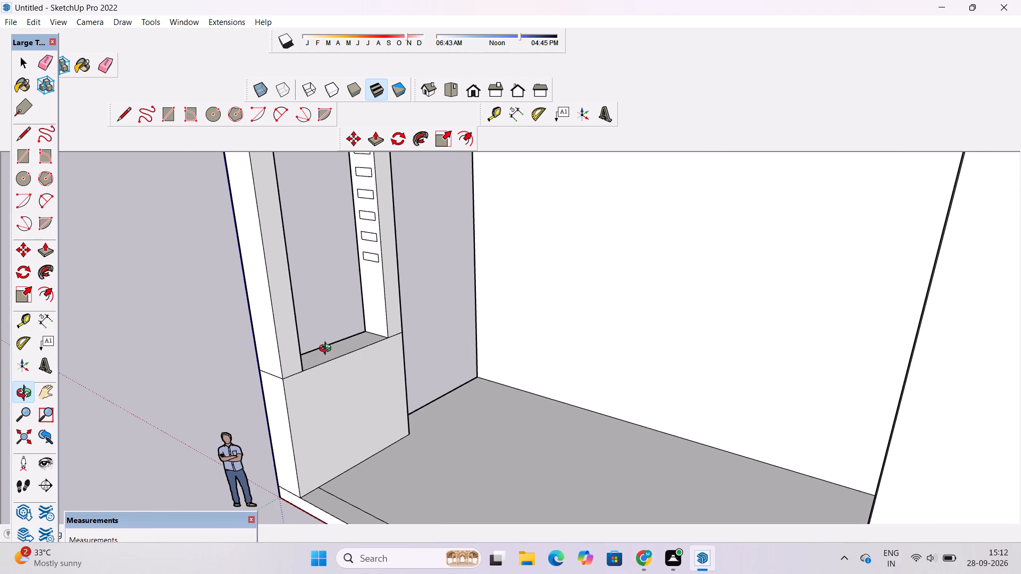
Push/Pull the top face of the low wall between the two corner columns up by 3'.
{"action": "left_click_drag", "start_coordinate": [327, 346], "coordinate": [328, 370], "text": "shift"}
{"action": "left_click_drag", "start_coordinate": [322, 400], "coordinate": [330, 421]}
{"action": "scroll", "coordinate": [332, 406], "scroll_direction": "up", "scroll_amount": 4}
{"action": "left_click_drag", "start_coordinate": [357, 402], "coordinate": [372, 406], "text": "shift"}
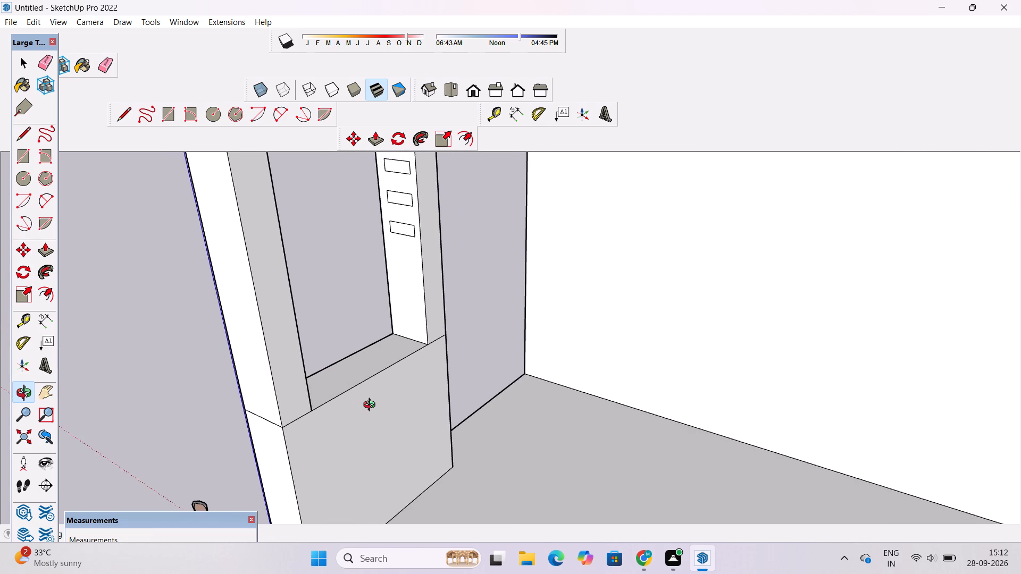
{"action": "key", "text": "p"}
{"action": "left_click", "coordinate": [370, 367]}
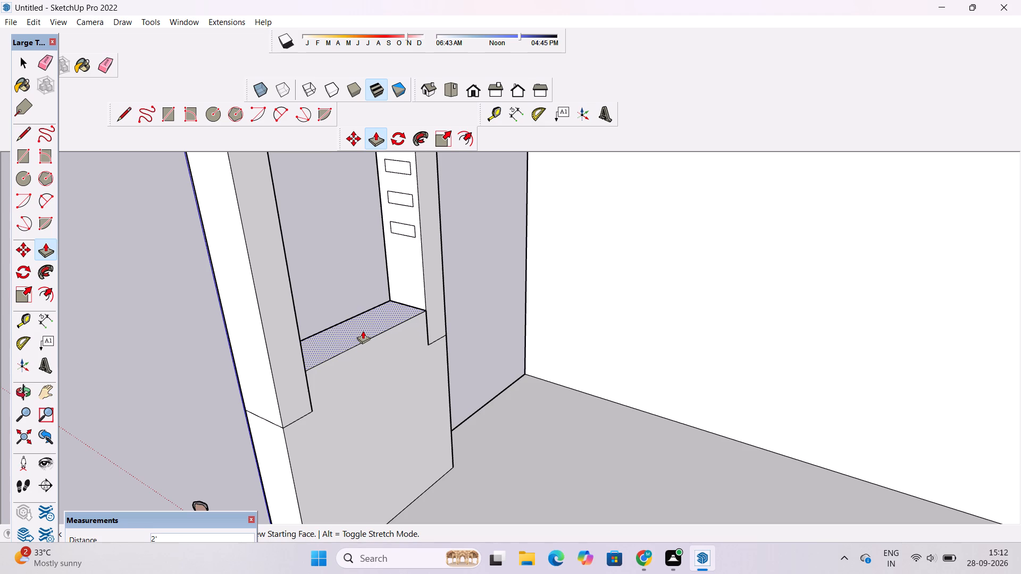
{"action": "type", "text": "3'"}
{"action": "key", "text": "Return"}
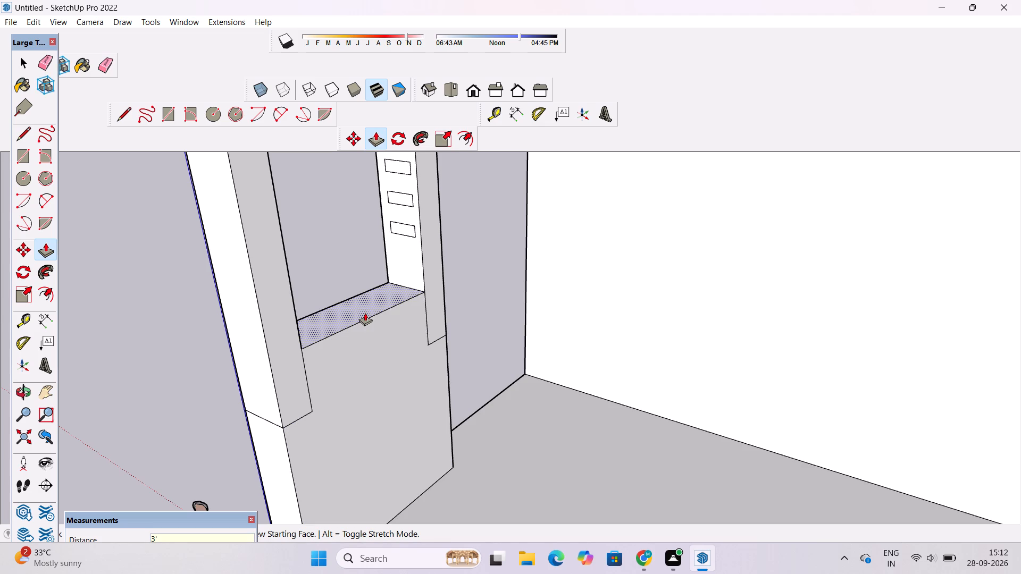
{"action": "key", "text": "space"}
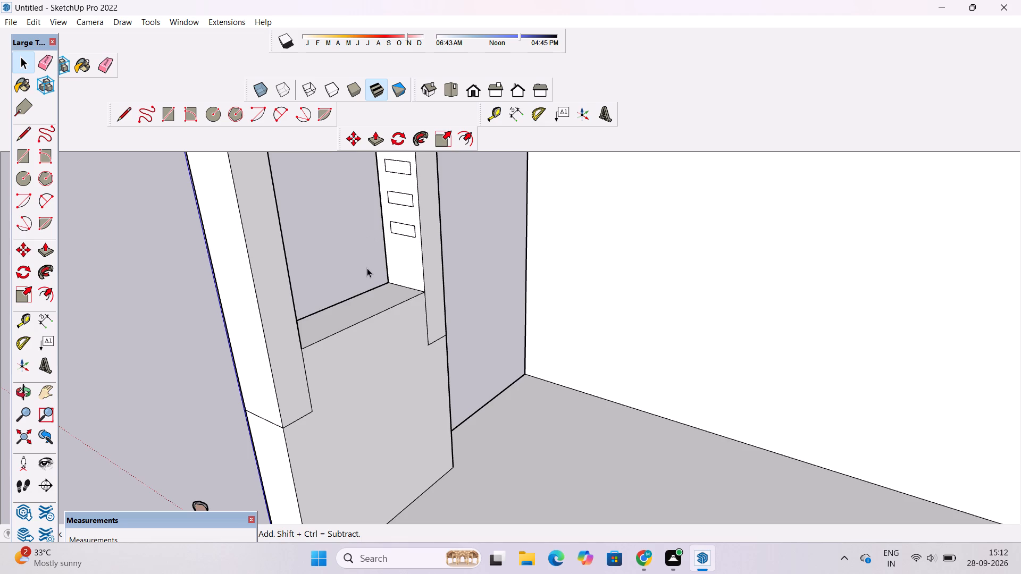
Copy the lowest rectangle on the rear column's face 1.5' straight down.
{"action": "scroll", "coordinate": [404, 226], "scroll_direction": "up", "scroll_amount": 9}
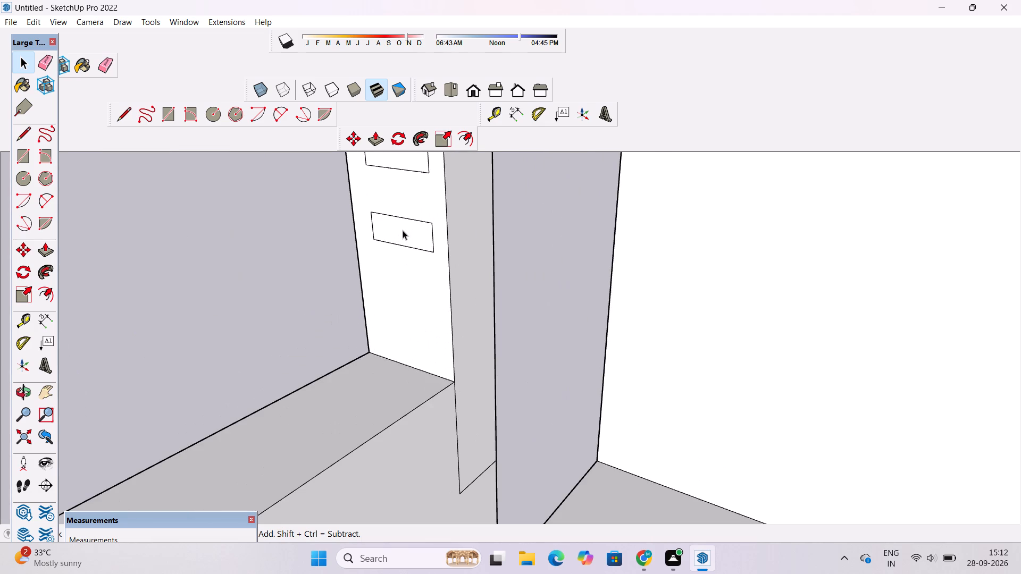
{"action": "double_click", "coordinate": [403, 230]}
{"action": "key", "text": "m"}
{"action": "scroll", "coordinate": [396, 241], "scroll_direction": "down", "scroll_amount": 2}
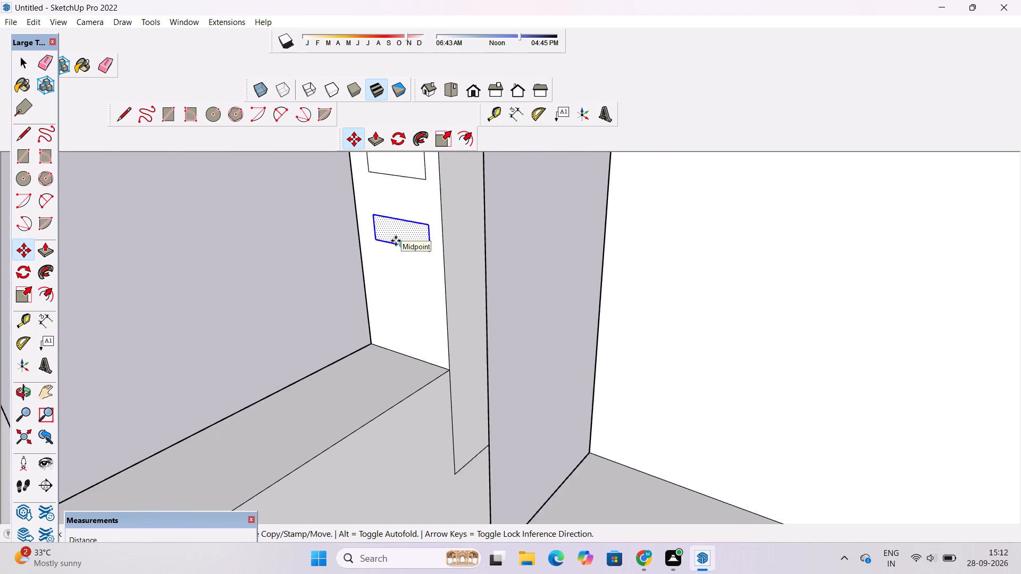
{"action": "scroll", "coordinate": [396, 241], "scroll_direction": "down", "scroll_amount": 2}
{"action": "scroll", "coordinate": [398, 251], "scroll_direction": "up", "scroll_amount": 3}
{"action": "left_click", "coordinate": [402, 241]}
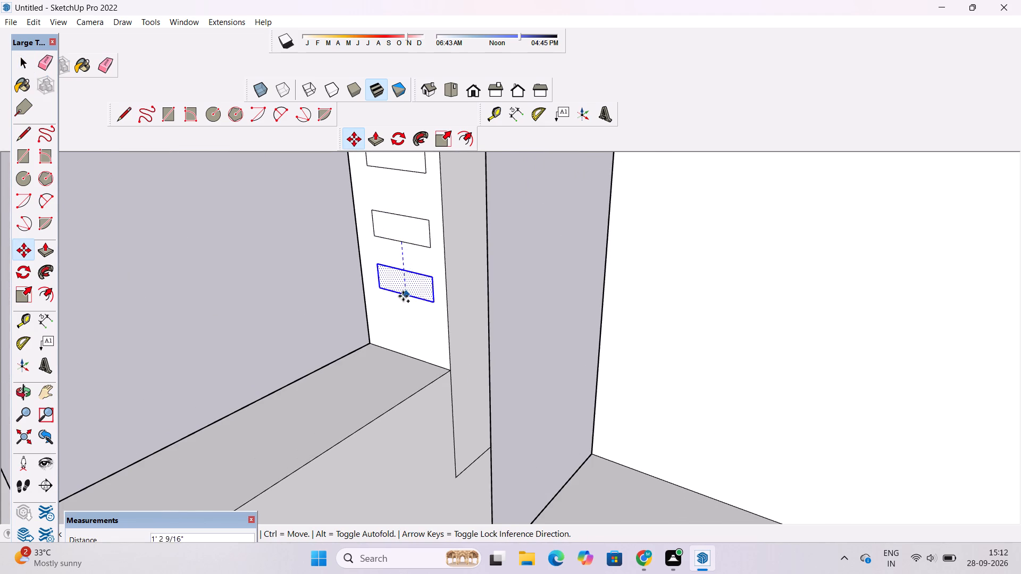
{"action": "type", "text": "1.5'"}
{"action": "key", "text": "Return"}
{"action": "key", "text": "space"}
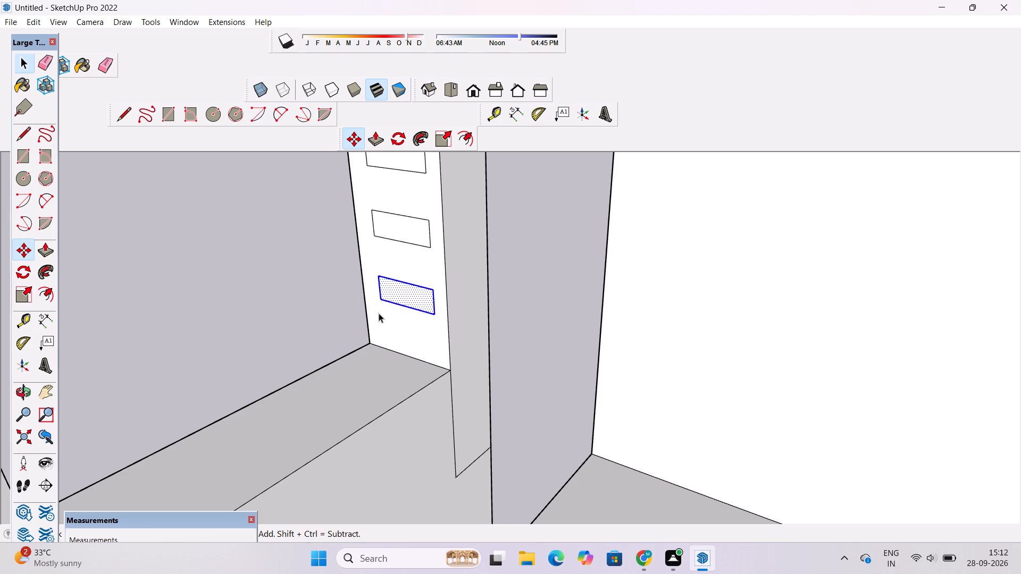
Erase the leftover edges where the raised low wall meets both columns on its inner face.
{"action": "key", "text": "o"}
{"action": "scroll", "coordinate": [378, 314], "scroll_direction": "down", "scroll_amount": 6}
{"action": "left_click_drag", "start_coordinate": [372, 386], "coordinate": [274, 335]}
{"action": "left_click_drag", "start_coordinate": [263, 354], "coordinate": [299, 356], "text": "shift"}
{"action": "left_click_drag", "start_coordinate": [300, 356], "coordinate": [296, 359]}
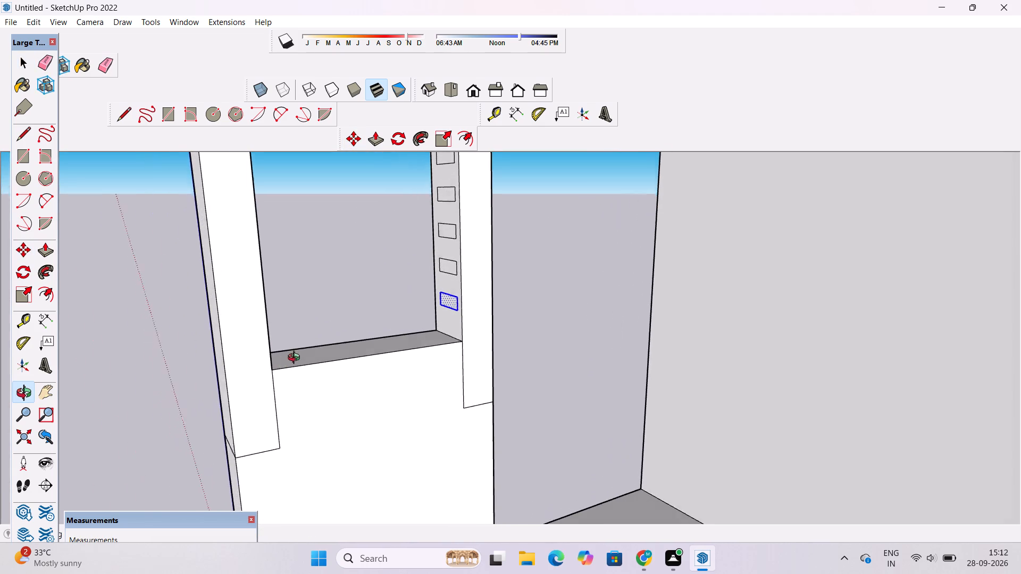
{"action": "left_click_drag", "start_coordinate": [296, 359], "coordinate": [256, 372]}
{"action": "scroll", "coordinate": [253, 369], "scroll_direction": "down", "scroll_amount": 5}
{"action": "scroll", "coordinate": [279, 375], "scroll_direction": "up", "scroll_amount": 4}
{"action": "left_click_drag", "start_coordinate": [278, 383], "coordinate": [319, 399]}
{"action": "left_click_drag", "start_coordinate": [296, 420], "coordinate": [317, 391], "text": "shift"}
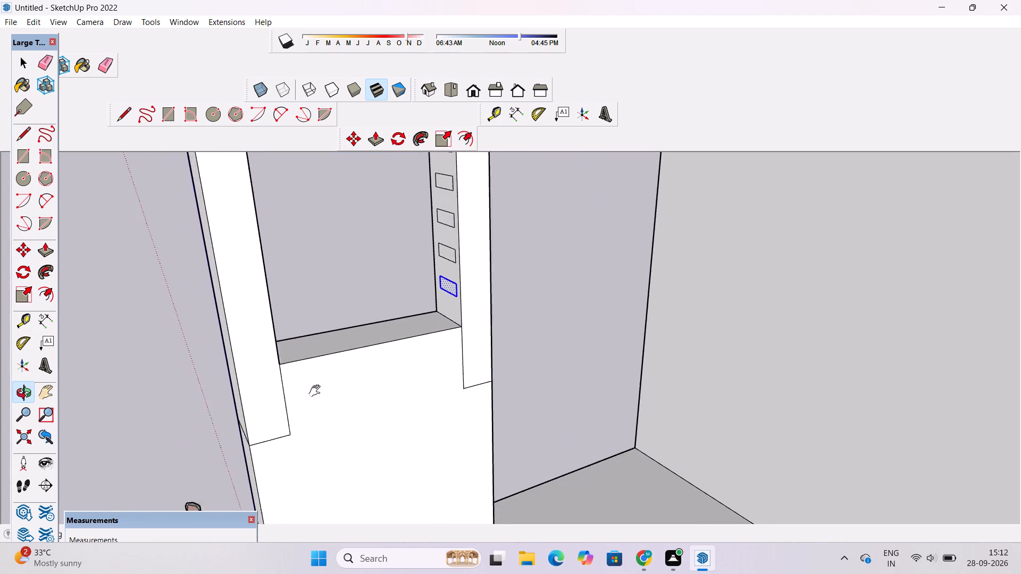
{"action": "left_click_drag", "start_coordinate": [317, 391], "coordinate": [317, 391], "text": "shift"}
{"action": "key", "text": "e"}
{"action": "left_click_drag", "start_coordinate": [305, 384], "coordinate": [290, 426]}
{"action": "left_click_drag", "start_coordinate": [471, 351], "coordinate": [472, 351]}
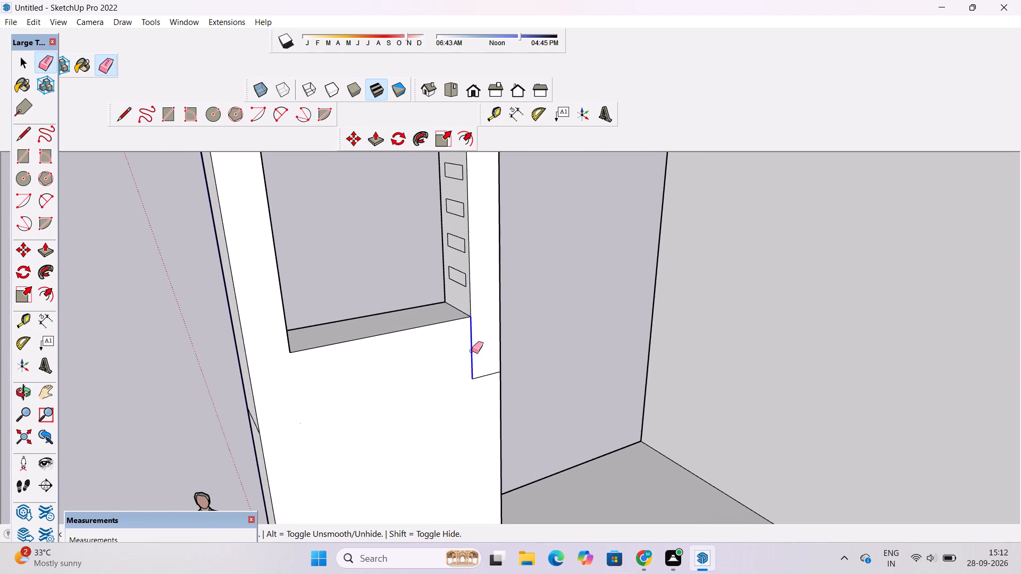
{"action": "left_click_drag", "start_coordinate": [472, 351], "coordinate": [485, 376]}
Erase the leftover horizontal edge across the narrow front face of the corner column.
{"action": "key", "text": "o"}
{"action": "scroll", "coordinate": [441, 372], "scroll_direction": "down", "scroll_amount": 5}
{"action": "left_click_drag", "start_coordinate": [322, 391], "coordinate": [334, 392]}
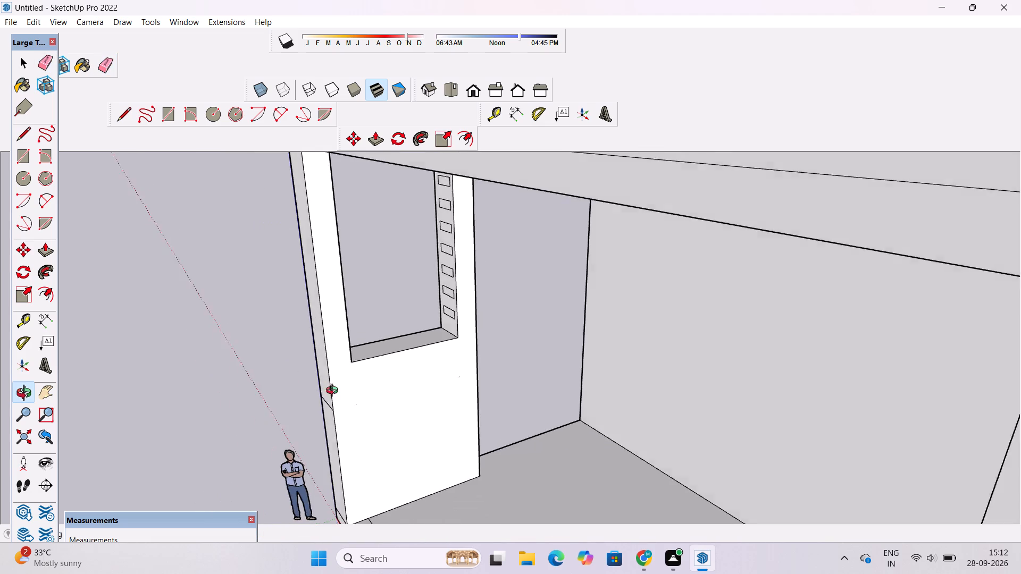
{"action": "left_click_drag", "start_coordinate": [334, 392], "coordinate": [383, 401]}
{"action": "left_click_drag", "start_coordinate": [315, 429], "coordinate": [358, 365], "text": "shift"}
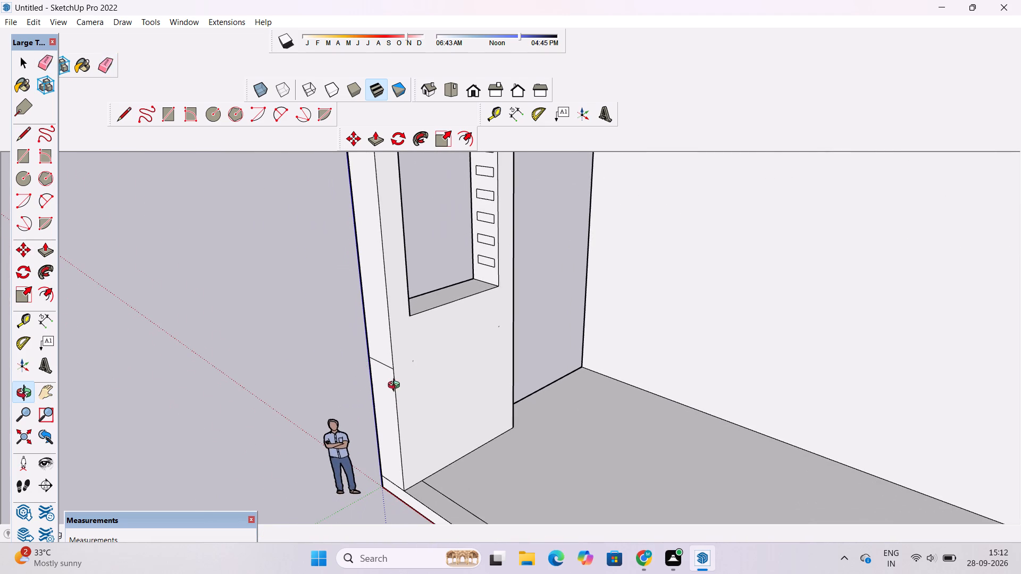
{"action": "left_click_drag", "start_coordinate": [400, 386], "coordinate": [397, 361], "text": "shift"}
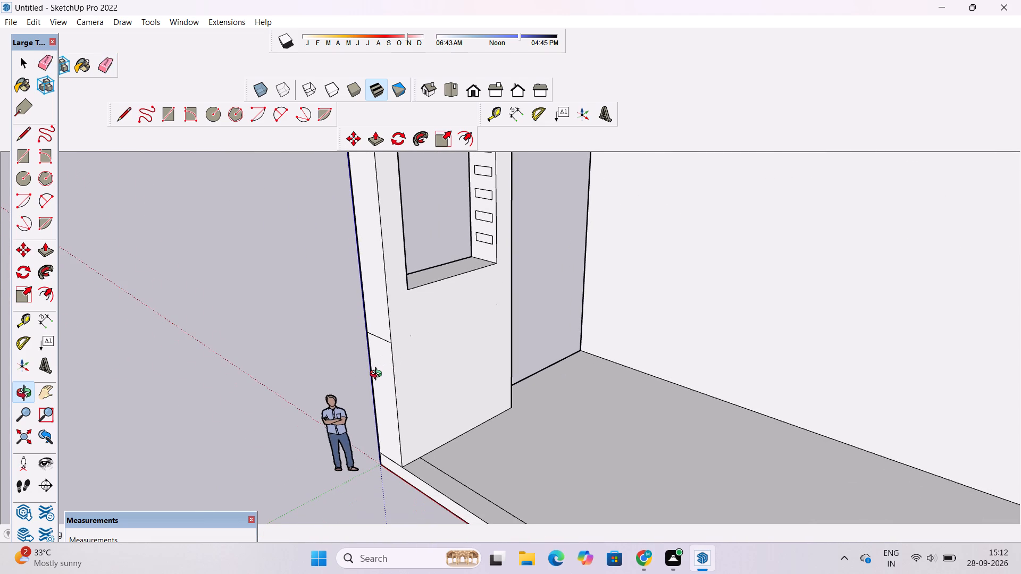
{"action": "scroll", "coordinate": [378, 376], "scroll_direction": "up", "scroll_amount": 4}
{"action": "left_click_drag", "start_coordinate": [375, 340], "coordinate": [406, 347]}
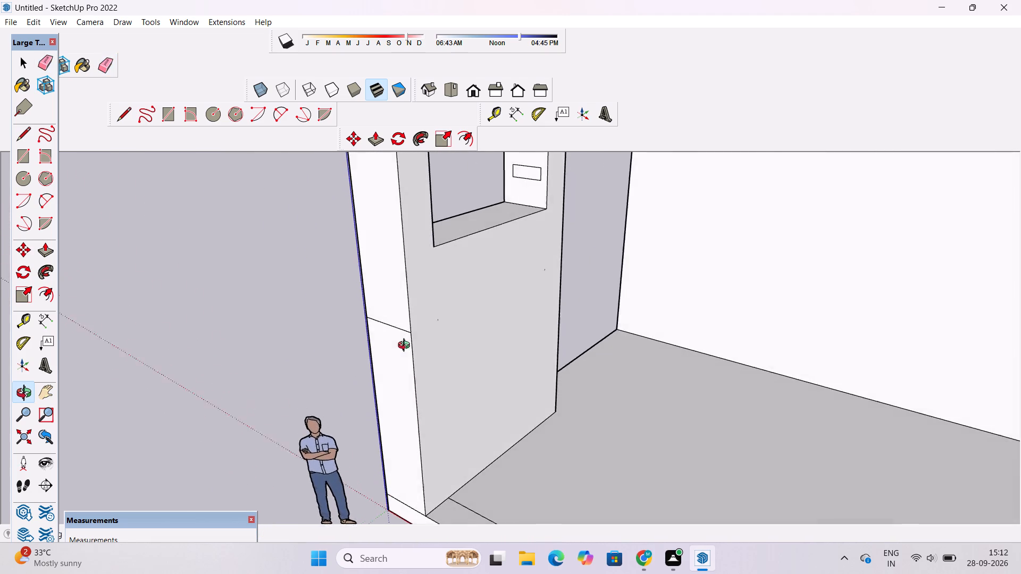
{"action": "left_click_drag", "start_coordinate": [406, 347], "coordinate": [409, 346]}
{"action": "scroll", "coordinate": [375, 340], "scroll_direction": "up", "scroll_amount": 3}
{"action": "left_click_drag", "start_coordinate": [377, 340], "coordinate": [405, 338]}
{"action": "left_click_drag", "start_coordinate": [405, 338], "coordinate": [392, 345], "text": "shift"}
{"action": "key", "text": "e"}
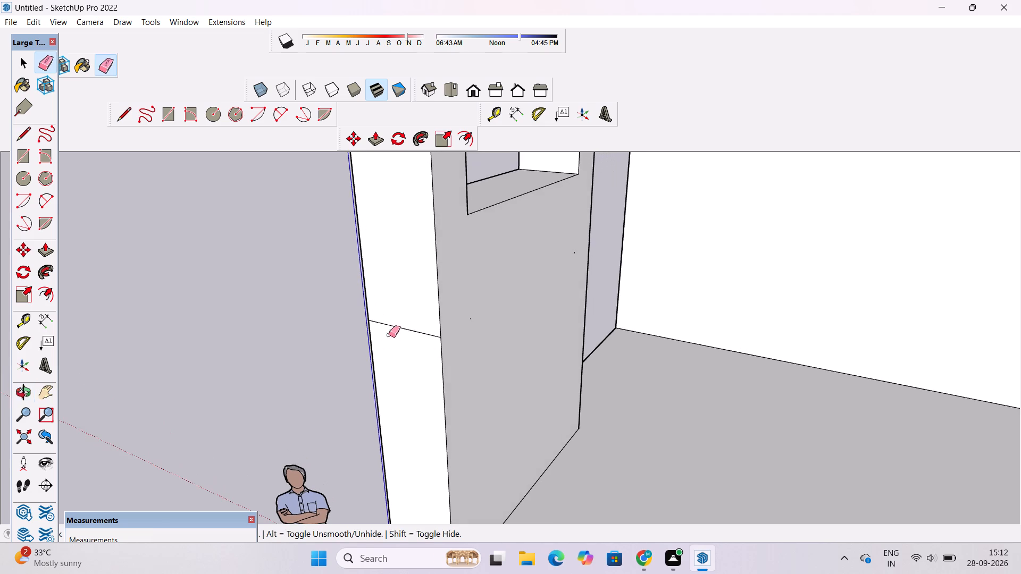
{"action": "left_click_drag", "start_coordinate": [400, 311], "coordinate": [400, 341]}
Erase the leftover edges where the raised low wall meets both columns on its outer face.
{"action": "key", "text": "o"}
{"action": "scroll", "coordinate": [400, 340], "scroll_direction": "down", "scroll_amount": 5}
{"action": "left_click_drag", "start_coordinate": [313, 330], "coordinate": [523, 331]}
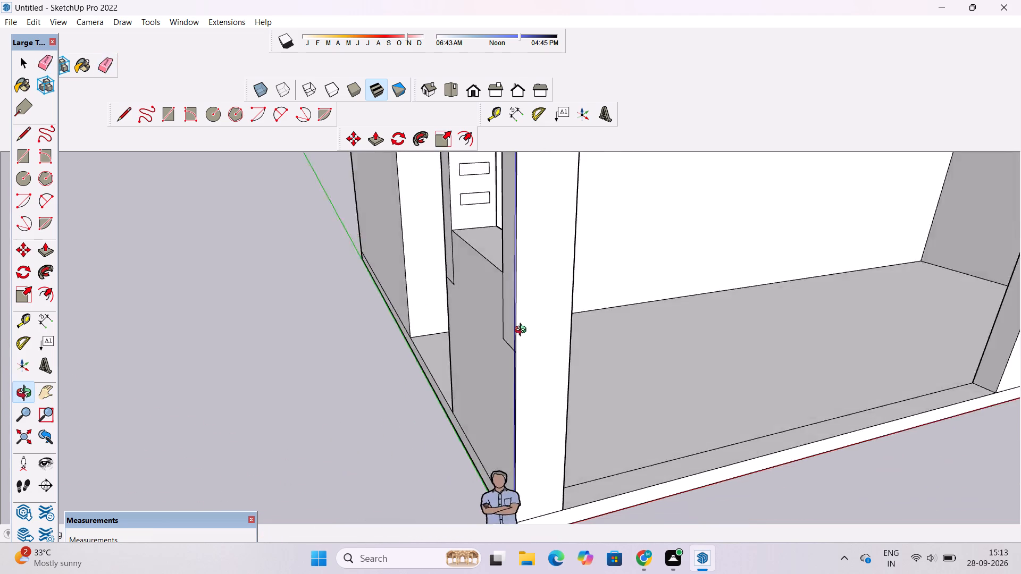
{"action": "left_click_drag", "start_coordinate": [523, 331], "coordinate": [616, 318]}
{"action": "scroll", "coordinate": [537, 319], "scroll_direction": "up", "scroll_amount": 4}
{"action": "key", "text": "e"}
{"action": "left_click_drag", "start_coordinate": [577, 283], "coordinate": [598, 344]}
{"action": "left_click_drag", "start_coordinate": [419, 230], "coordinate": [405, 281]}
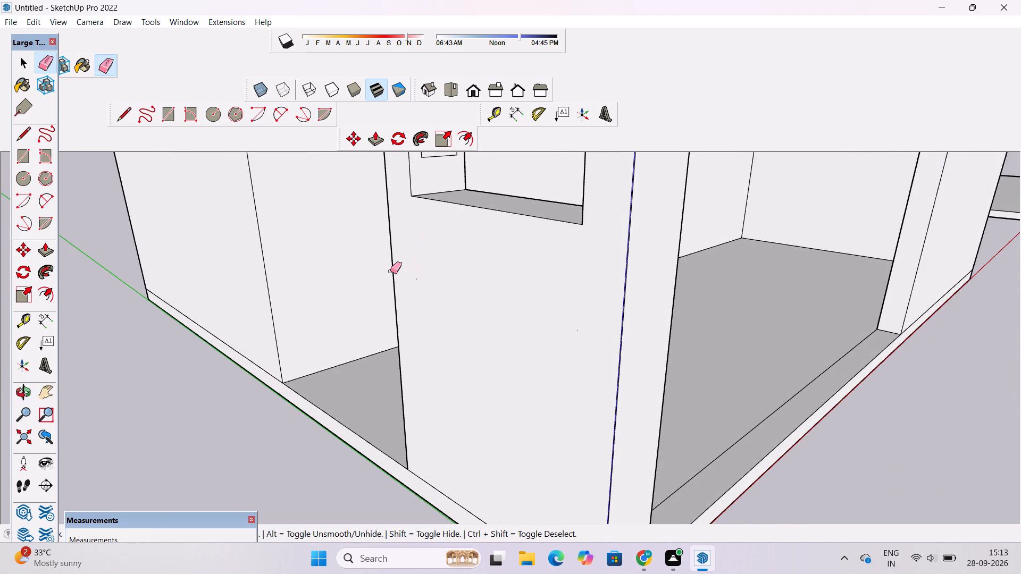
Push/Pull the lowest rectangle on the rear column's face 7' 7 7/8" across the opening to the corner column.
{"action": "key", "text": "o"}
{"action": "scroll", "coordinate": [389, 268], "scroll_direction": "down", "scroll_amount": 5}
{"action": "left_click_drag", "start_coordinate": [532, 255], "coordinate": [461, 212]}
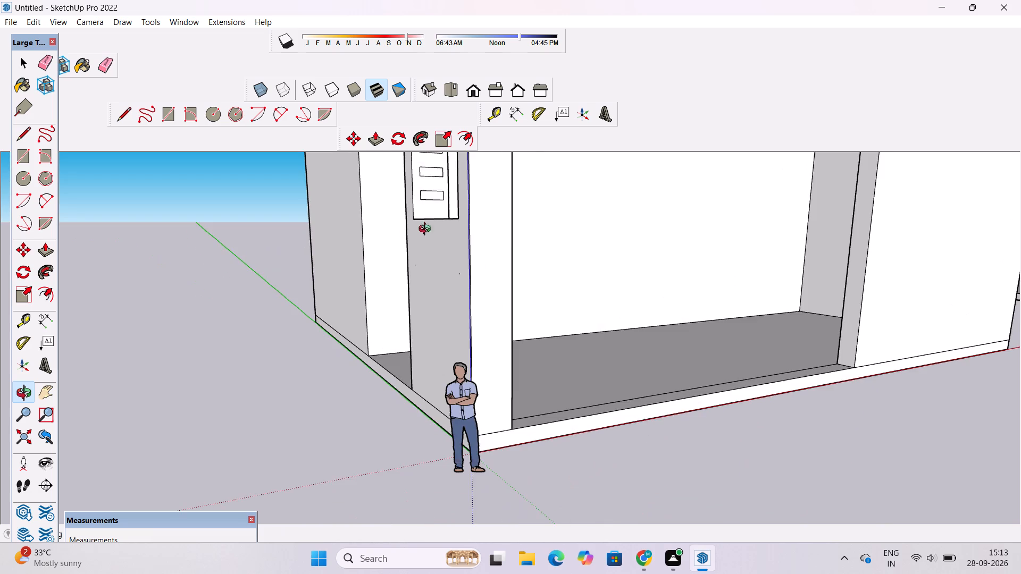
{"action": "left_click_drag", "start_coordinate": [411, 235], "coordinate": [523, 248]}
{"action": "left_click_drag", "start_coordinate": [487, 238], "coordinate": [422, 316], "text": "shift"}
{"action": "scroll", "coordinate": [412, 283], "scroll_direction": "up", "scroll_amount": 4}
{"action": "left_click_drag", "start_coordinate": [409, 283], "coordinate": [472, 286]}
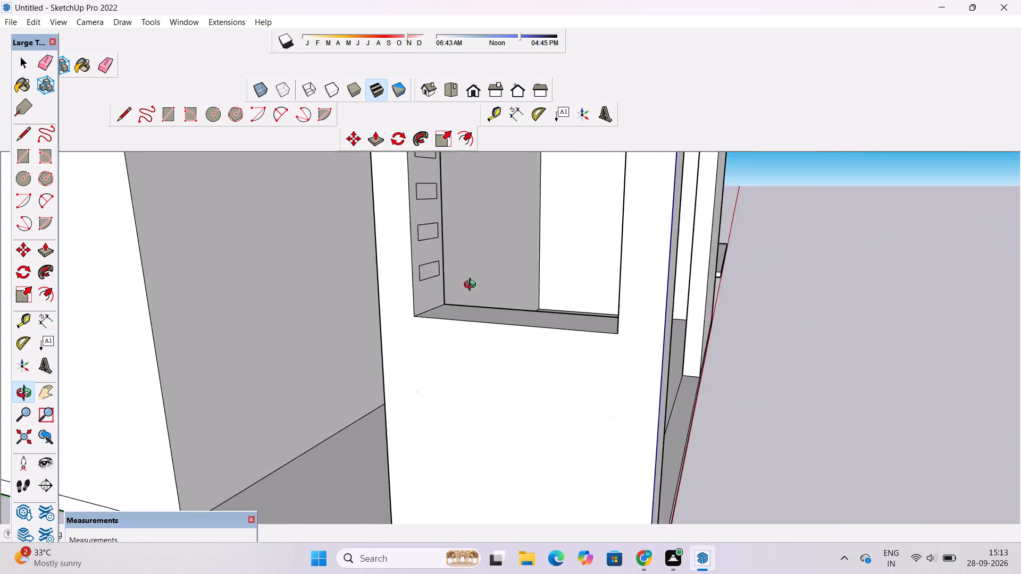
{"action": "left_click_drag", "start_coordinate": [472, 286], "coordinate": [489, 285]}
{"action": "left_click_drag", "start_coordinate": [496, 283], "coordinate": [433, 285]}
{"action": "scroll", "coordinate": [431, 284], "scroll_direction": "down", "scroll_amount": 6}
{"action": "left_click_drag", "start_coordinate": [313, 294], "coordinate": [471, 294]}
{"action": "scroll", "coordinate": [461, 286], "scroll_direction": "up", "scroll_amount": 3}
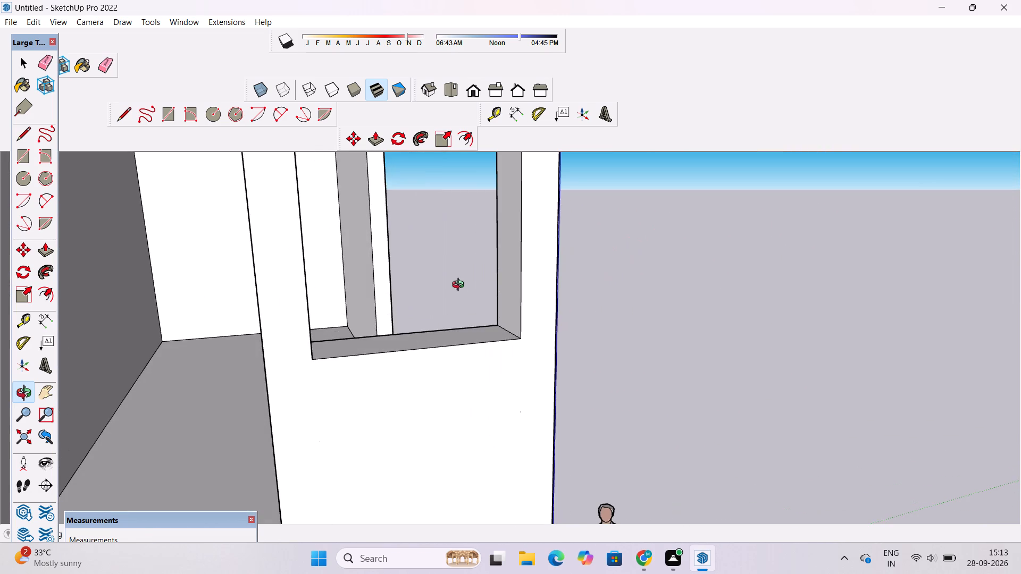
{"action": "scroll", "coordinate": [445, 285], "scroll_direction": "down", "scroll_amount": 4}
{"action": "left_click_drag", "start_coordinate": [464, 283], "coordinate": [386, 319]}
{"action": "scroll", "coordinate": [330, 317], "scroll_direction": "up", "scroll_amount": 4}
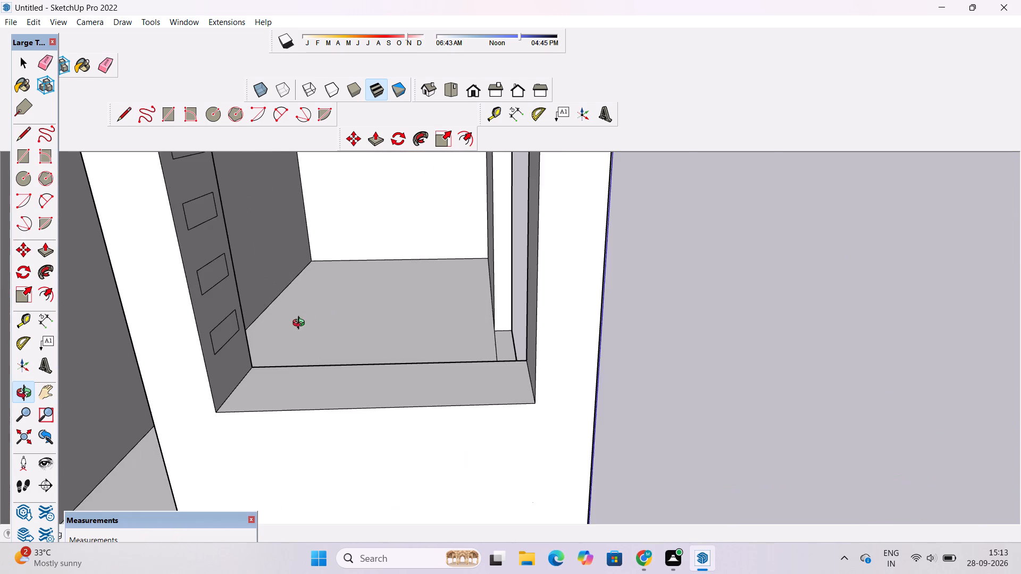
{"action": "left_click_drag", "start_coordinate": [283, 332], "coordinate": [328, 303]}
{"action": "left_click_drag", "start_coordinate": [396, 278], "coordinate": [365, 293], "text": "shift"}
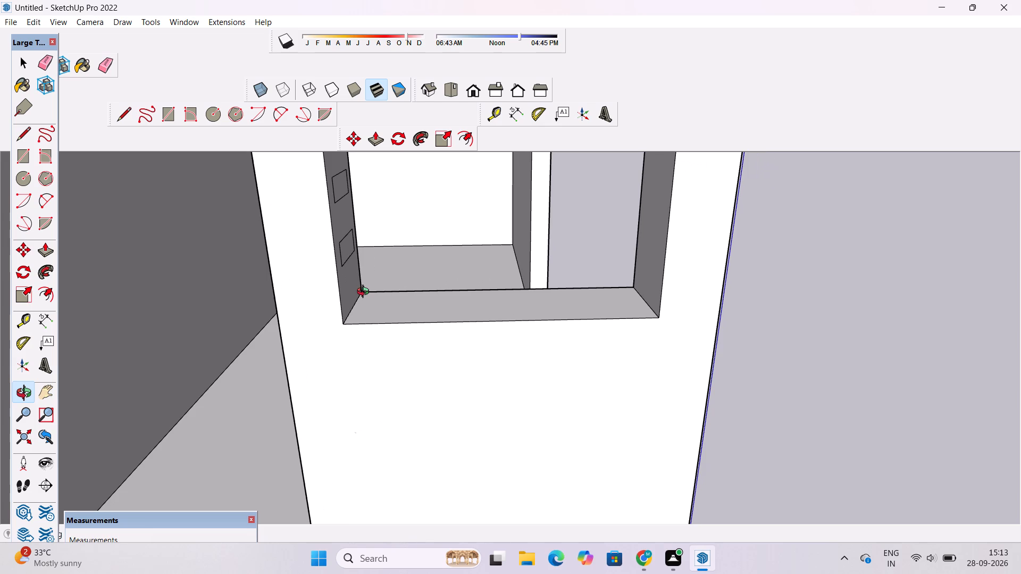
{"action": "key", "text": "p"}
{"action": "left_click", "coordinate": [345, 246]}
{"action": "scroll", "coordinate": [379, 248], "scroll_direction": "up", "scroll_amount": 2}
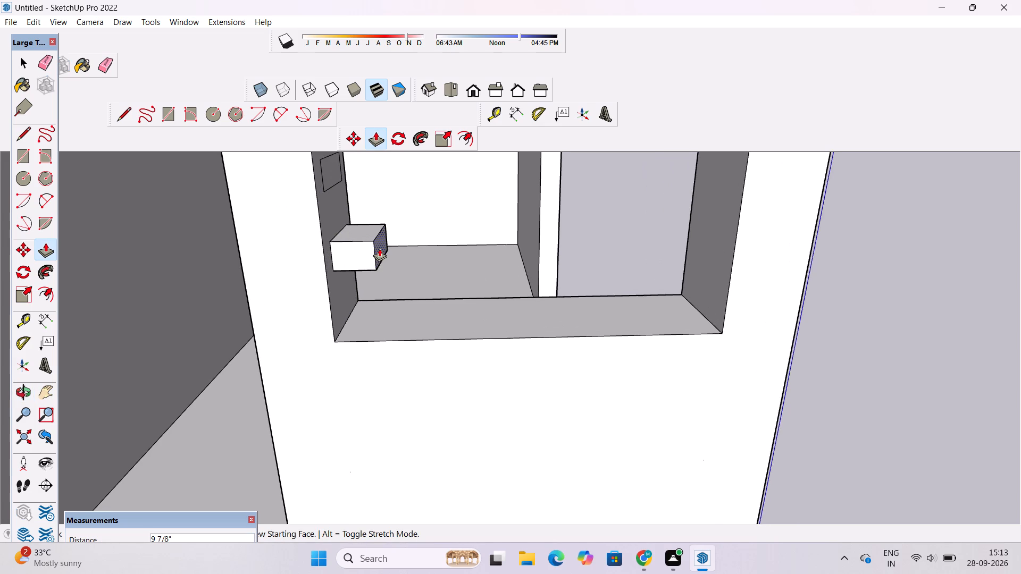
{"action": "scroll", "coordinate": [540, 259], "scroll_direction": "down", "scroll_amount": 4}
{"action": "scroll", "coordinate": [607, 257], "scroll_direction": "up", "scroll_amount": 3}
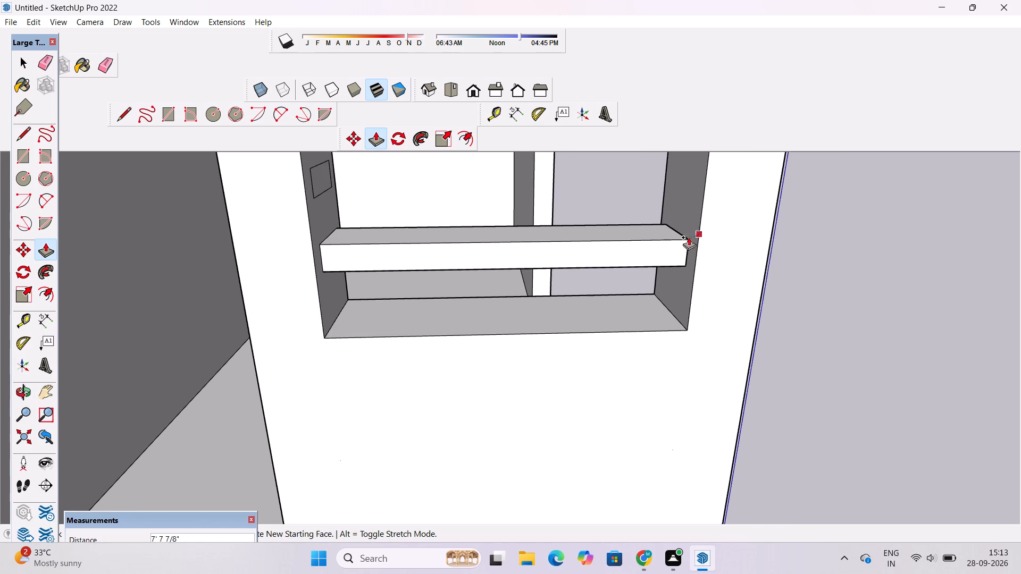
{"action": "left_click", "coordinate": [689, 236]}
Push/Pull the second rectangle from the bottom of the rear column 7' 7 7/8" across to the corner column.
{"action": "scroll", "coordinate": [563, 349], "scroll_direction": "down", "scroll_amount": 3}
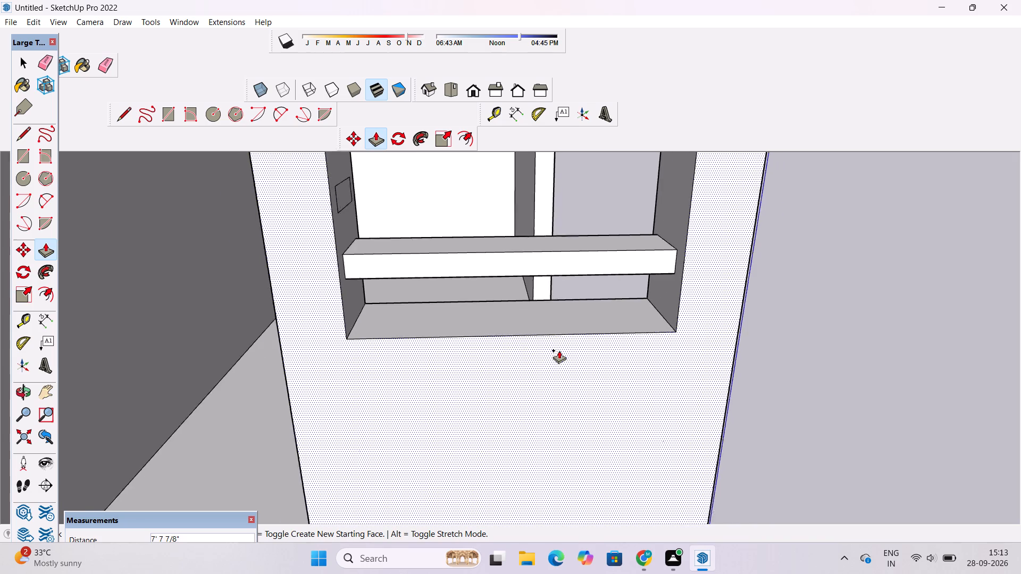
{"action": "scroll", "coordinate": [559, 350], "scroll_direction": "down", "scroll_amount": 1}
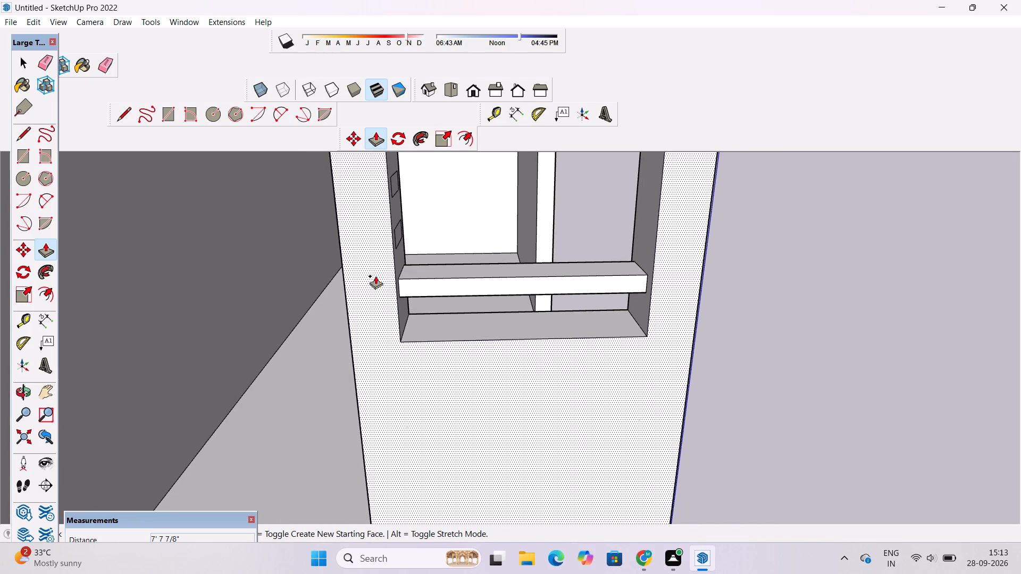
{"action": "scroll", "coordinate": [322, 294], "scroll_direction": "down", "scroll_amount": 2}
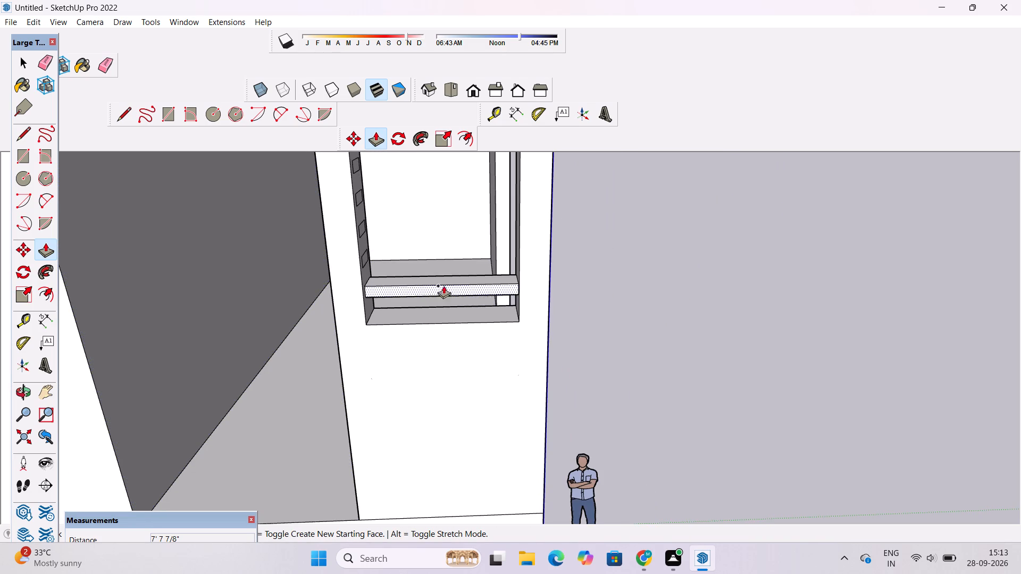
{"action": "scroll", "coordinate": [518, 248], "scroll_direction": "up", "scroll_amount": 4}
{"action": "scroll", "coordinate": [303, 268], "scroll_direction": "up", "scroll_amount": 7}
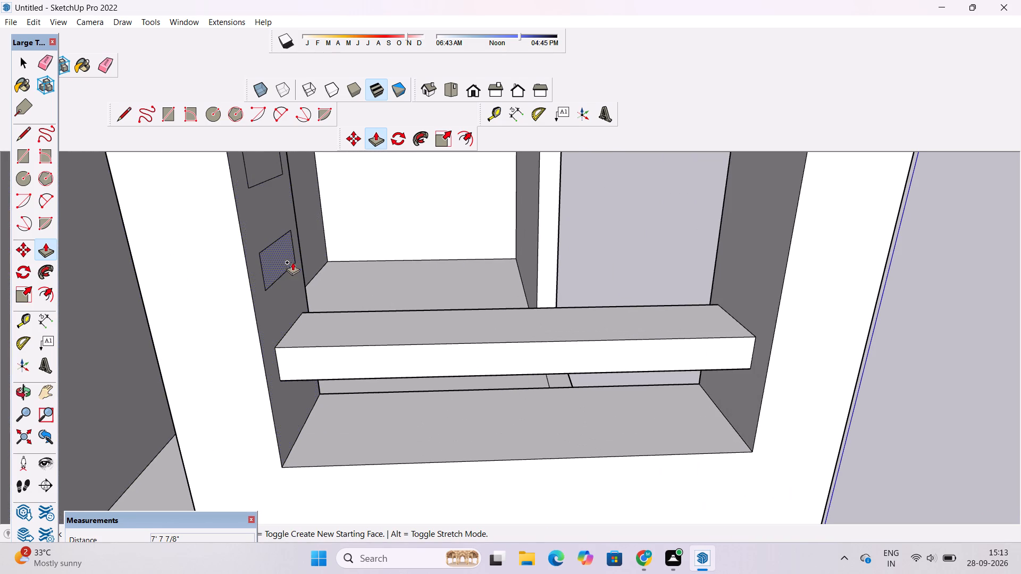
{"action": "left_click", "coordinate": [277, 259]}
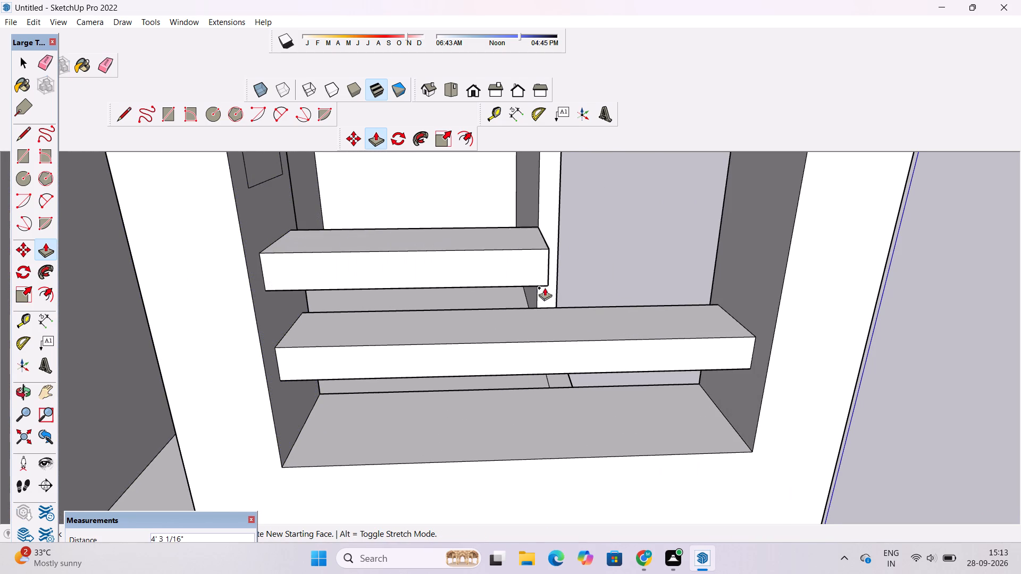
{"action": "scroll", "coordinate": [545, 288], "scroll_direction": "down", "scroll_amount": 3}
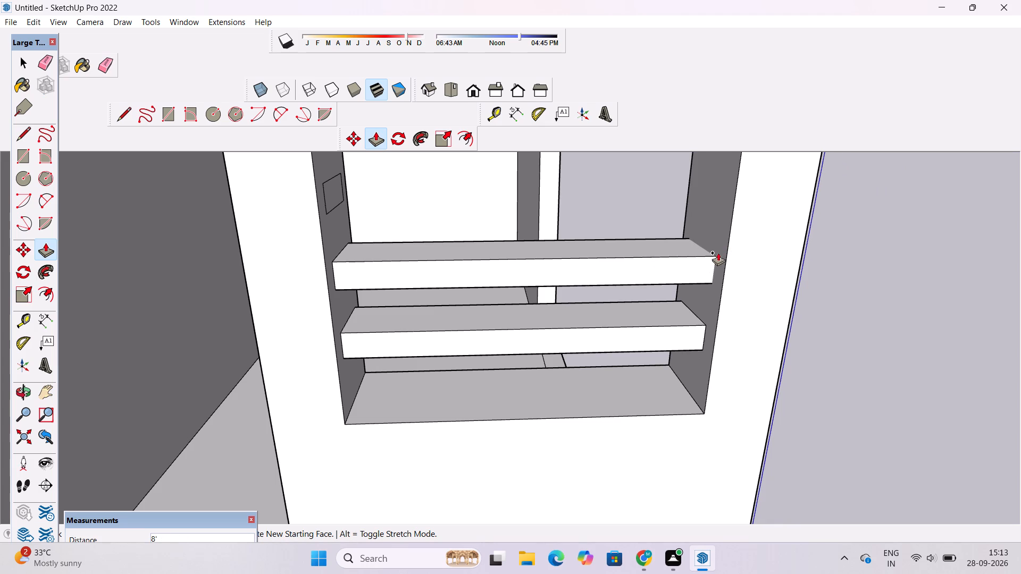
{"action": "left_click", "coordinate": [708, 249]}
Push/Pull the third rectangle from the bottom of the rear column 7' 7 7/8" across to the corner column.
{"action": "scroll", "coordinate": [403, 345], "scroll_direction": "down", "scroll_amount": 6}
{"action": "scroll", "coordinate": [381, 273], "scroll_direction": "up", "scroll_amount": 5}
{"action": "scroll", "coordinate": [358, 259], "scroll_direction": "down", "scroll_amount": 7}
{"action": "scroll", "coordinate": [337, 243], "scroll_direction": "up", "scroll_amount": 16}
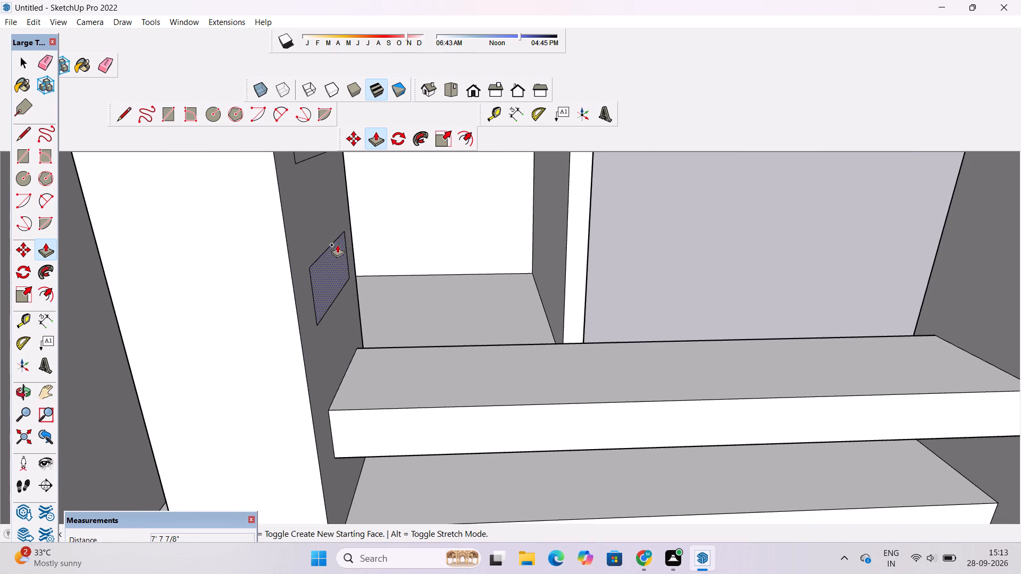
{"action": "left_click", "coordinate": [332, 255]}
{"action": "scroll", "coordinate": [388, 249], "scroll_direction": "down", "scroll_amount": 10}
{"action": "scroll", "coordinate": [455, 238], "scroll_direction": "up", "scroll_amount": 4}
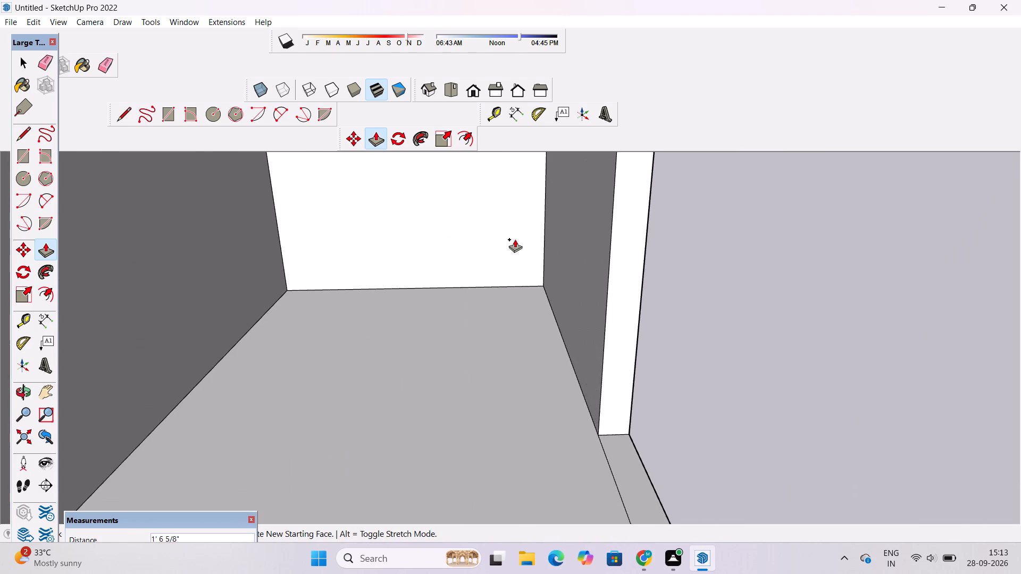
{"action": "scroll", "coordinate": [530, 240], "scroll_direction": "down", "scroll_amount": 5}
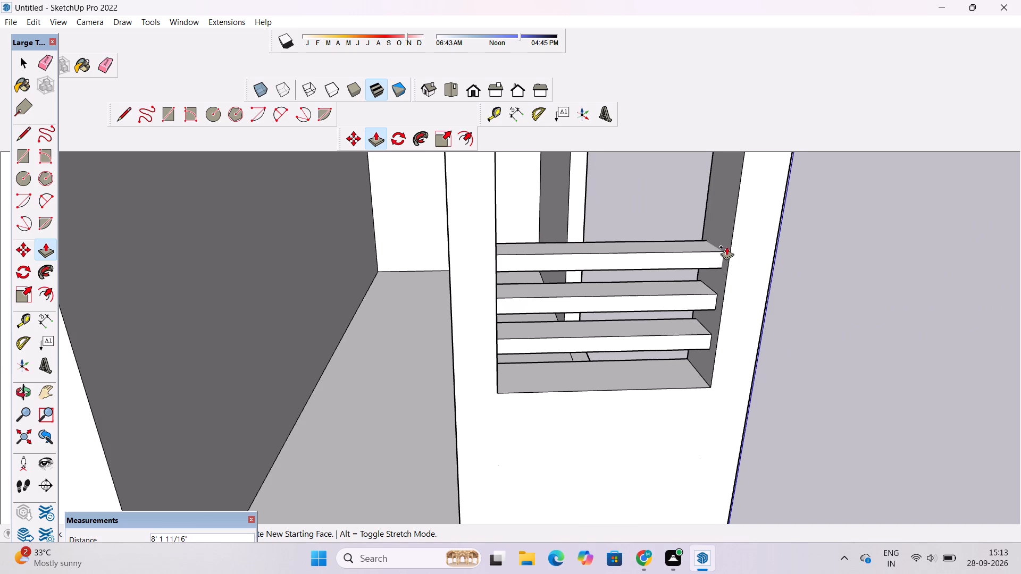
{"action": "scroll", "coordinate": [726, 247], "scroll_direction": "up", "scroll_amount": 12}
{"action": "left_click", "coordinate": [713, 257]}
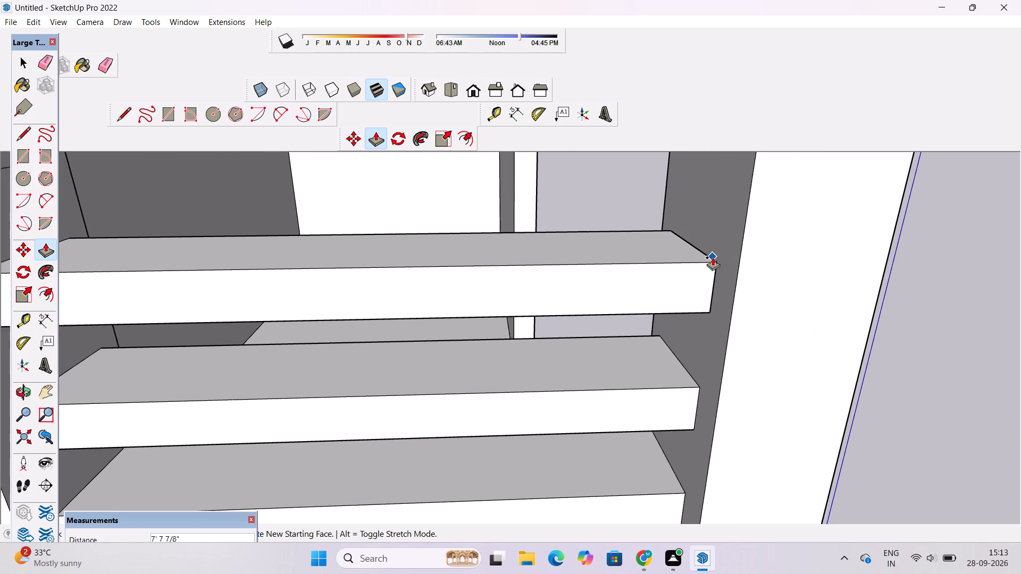
Push/Pull the fourth rectangle from the bottom of the rear column across the opening to the corner column.
{"action": "scroll", "coordinate": [542, 280], "scroll_direction": "down", "scroll_amount": 15}
{"action": "key", "text": "o"}
{"action": "scroll", "coordinate": [485, 267], "scroll_direction": "down", "scroll_amount": 6}
{"action": "left_click_drag", "start_coordinate": [490, 297], "coordinate": [482, 292]}
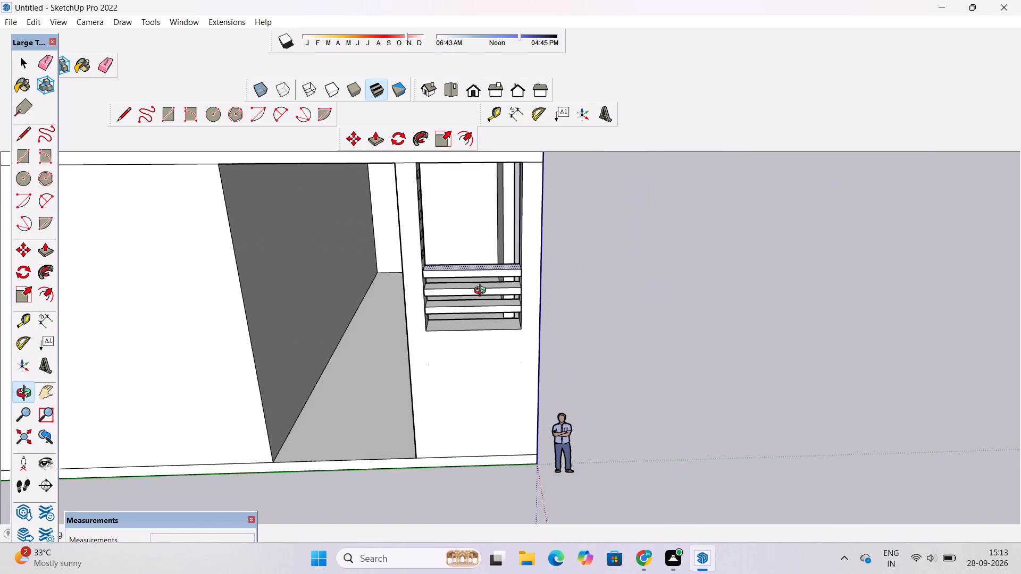
{"action": "left_click_drag", "start_coordinate": [482, 292], "coordinate": [477, 258]}
{"action": "scroll", "coordinate": [473, 251], "scroll_direction": "down", "scroll_amount": 3}
{"action": "left_click_drag", "start_coordinate": [471, 252], "coordinate": [457, 319], "text": "shift"}
{"action": "scroll", "coordinate": [449, 333], "scroll_direction": "up", "scroll_amount": 6, "text": "shift"}
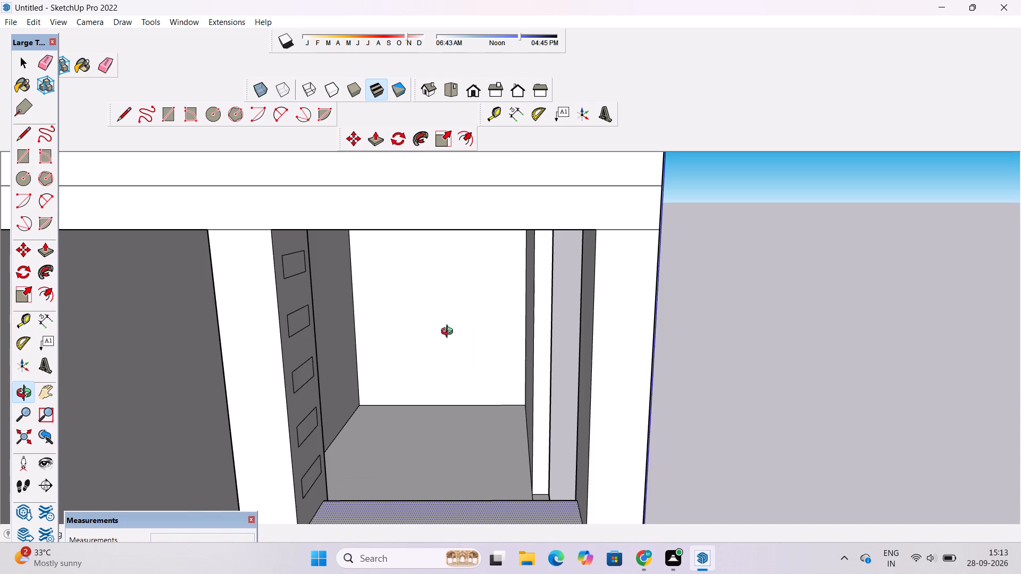
{"action": "scroll", "coordinate": [439, 327], "scroll_direction": "down", "scroll_amount": 2}
{"action": "scroll", "coordinate": [408, 373], "scroll_direction": "down", "scroll_amount": 2}
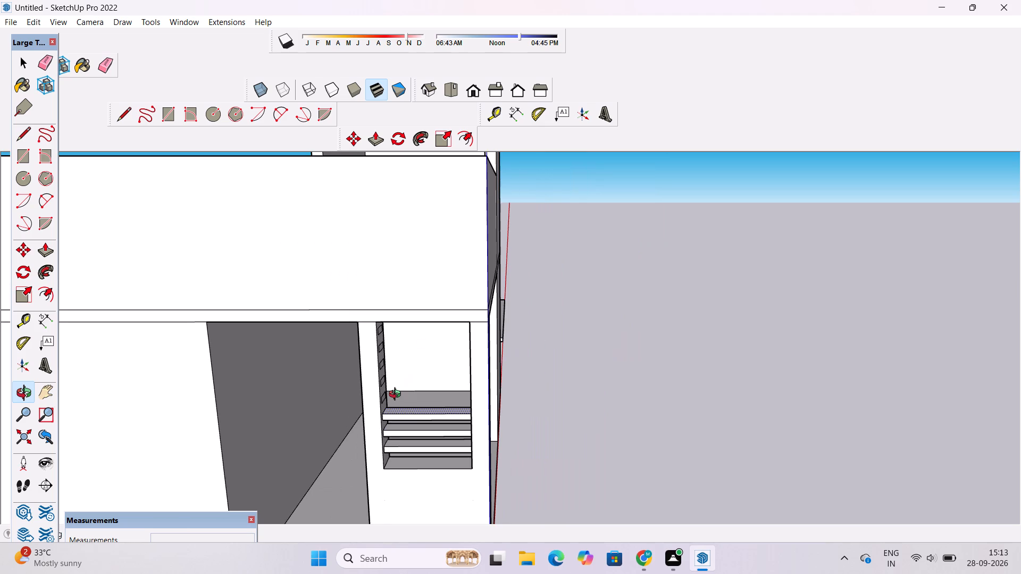
{"action": "scroll", "coordinate": [397, 396], "scroll_direction": "up", "scroll_amount": 3}
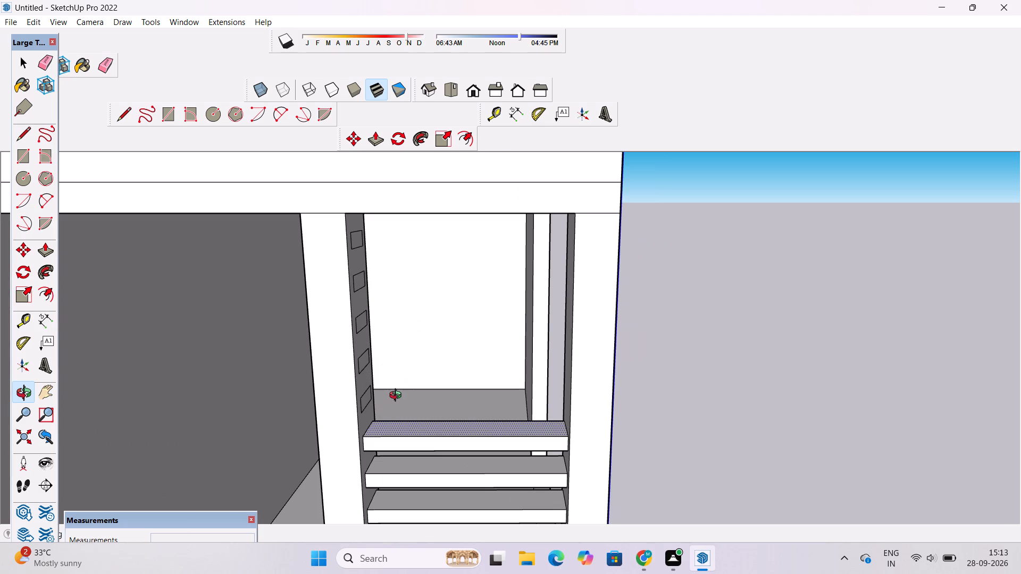
{"action": "scroll", "coordinate": [383, 405], "scroll_direction": "up", "scroll_amount": 4}
{"action": "scroll", "coordinate": [381, 396], "scroll_direction": "down", "scroll_amount": 6}
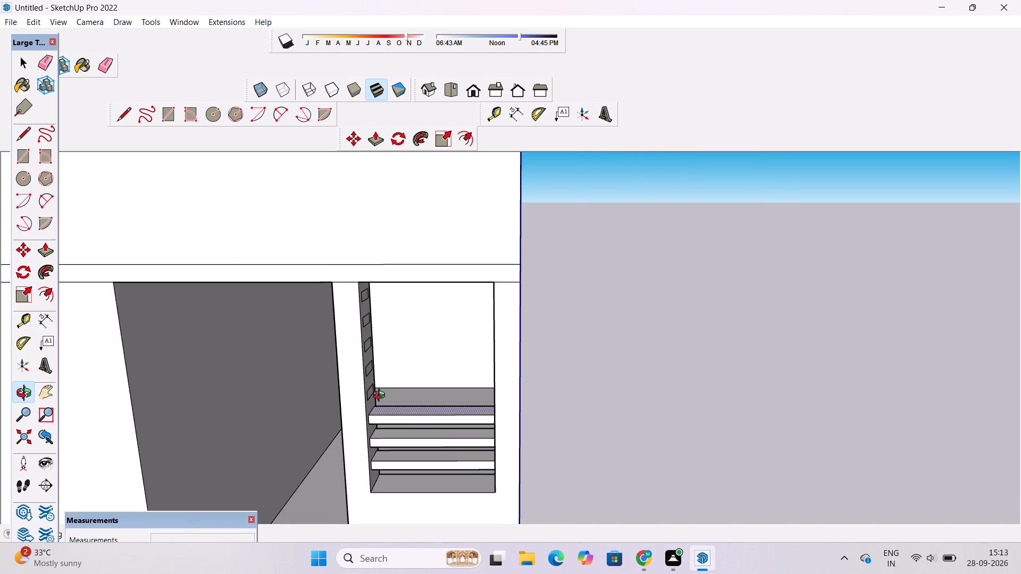
{"action": "left_click_drag", "start_coordinate": [381, 396], "coordinate": [362, 316]}
{"action": "left_click_drag", "start_coordinate": [365, 258], "coordinate": [399, 342], "text": "shift"}
{"action": "scroll", "coordinate": [352, 258], "scroll_direction": "up", "scroll_amount": 6}
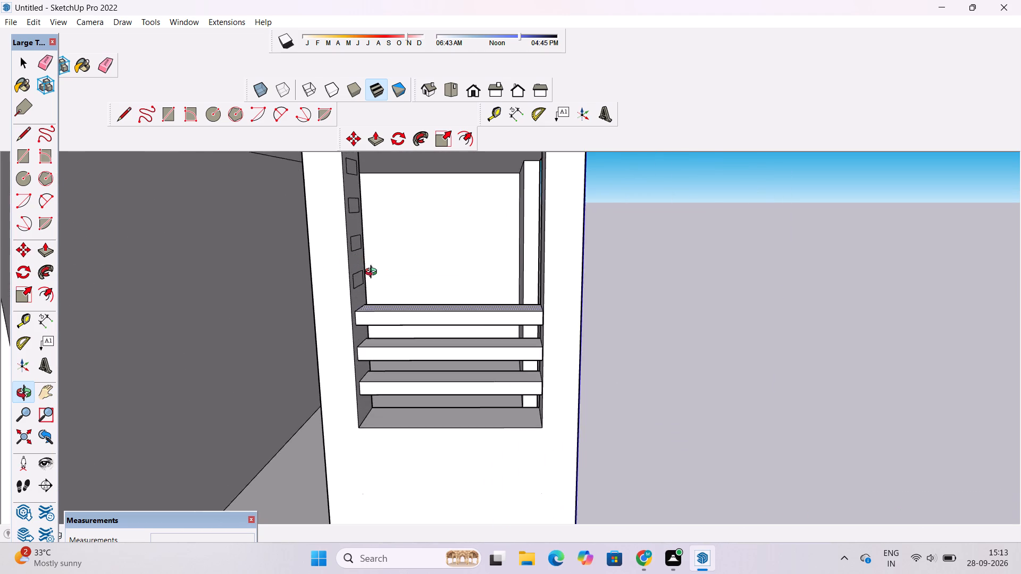
{"action": "scroll", "coordinate": [373, 273], "scroll_direction": "up", "scroll_amount": 3}
{"action": "scroll", "coordinate": [388, 296], "scroll_direction": "down", "scroll_amount": 5}
{"action": "left_click_drag", "start_coordinate": [380, 309], "coordinate": [378, 360]}
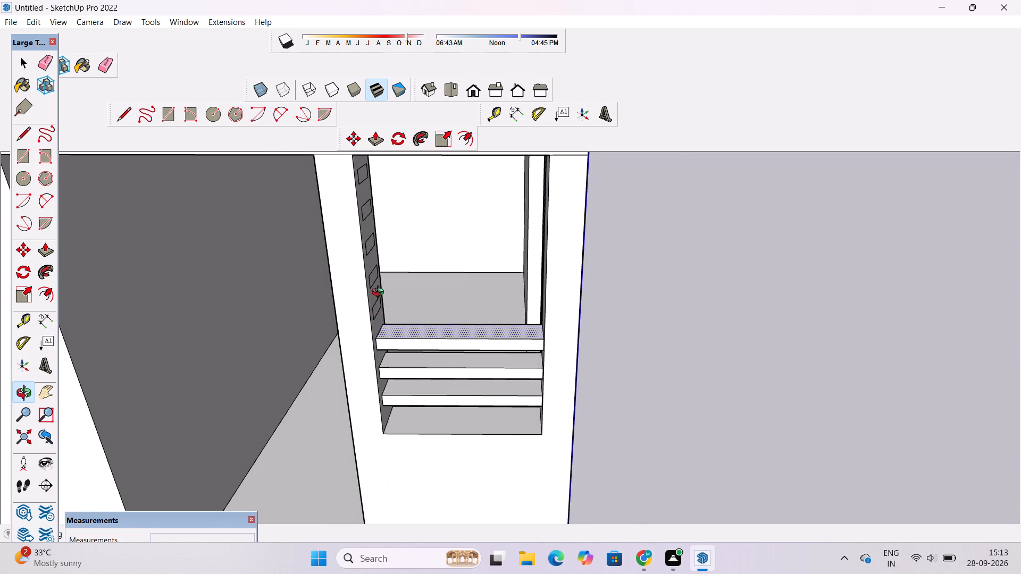
{"action": "scroll", "coordinate": [380, 293], "scroll_direction": "up", "scroll_amount": 3}
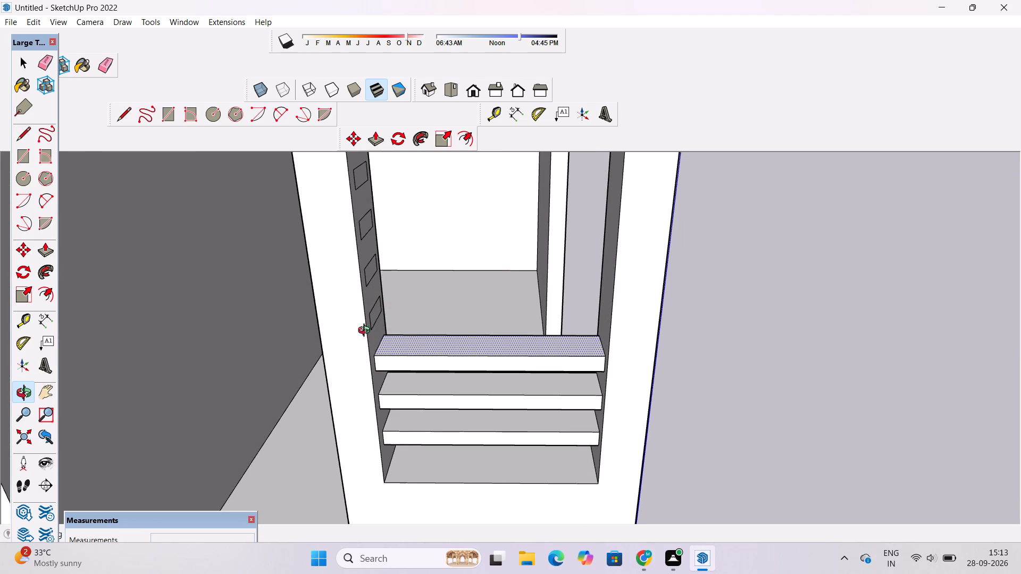
{"action": "left_click_drag", "start_coordinate": [442, 327], "coordinate": [421, 325], "text": "shift"}
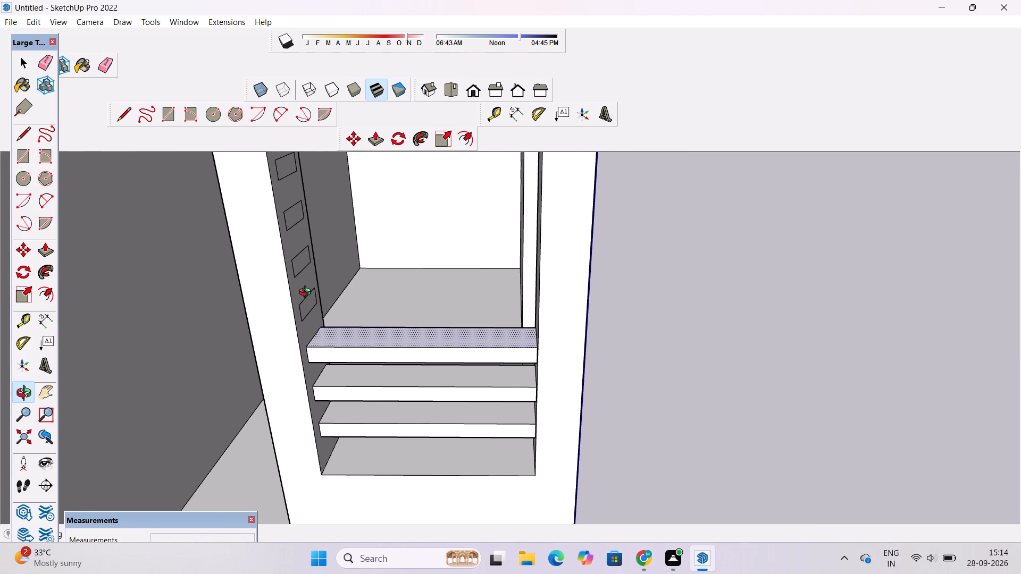
{"action": "scroll", "coordinate": [305, 300], "scroll_direction": "up", "scroll_amount": 5, "text": "shift"}
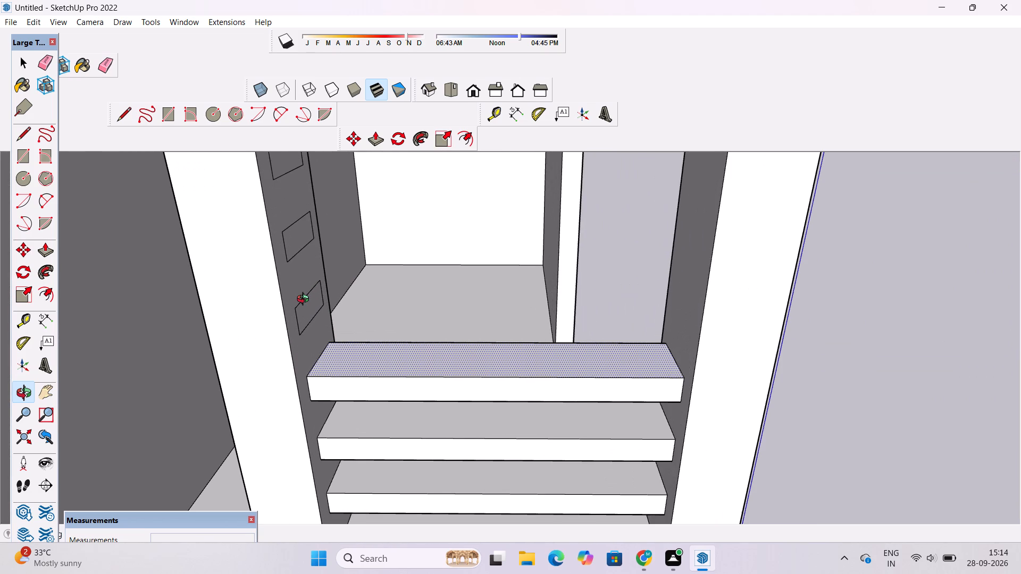
{"action": "key", "text": "p"}
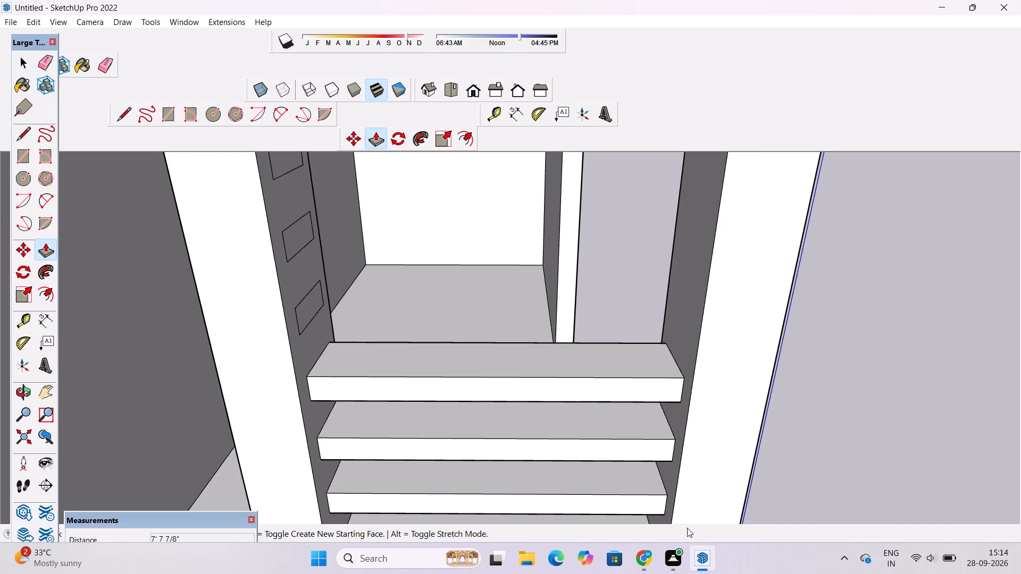
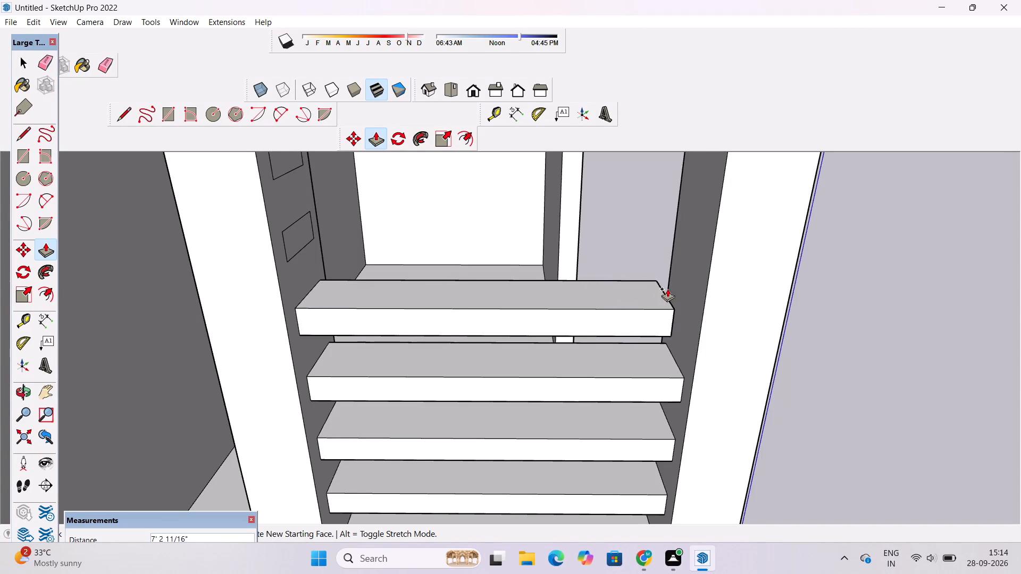
Finish pushing/pulling the fourth rectangle from the bottom 7' 7 7/8" across to the corner column.
{"action": "left_click", "coordinate": [702, 291]}
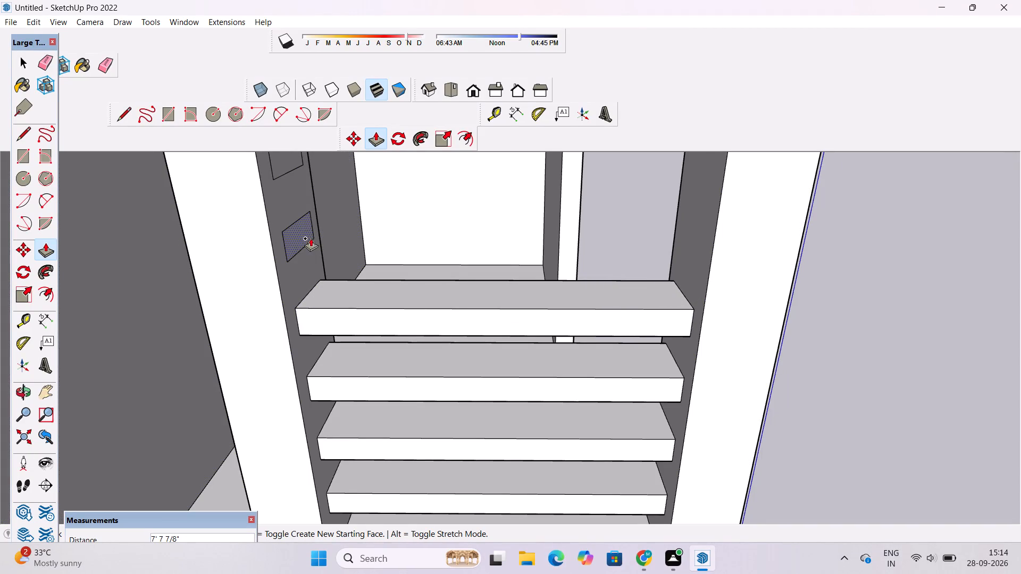
Push/Pull the fifth rectangle from the bottom of the rear column 7' 7 7/8" across to the corner column.
{"action": "left_click", "coordinate": [299, 236]}
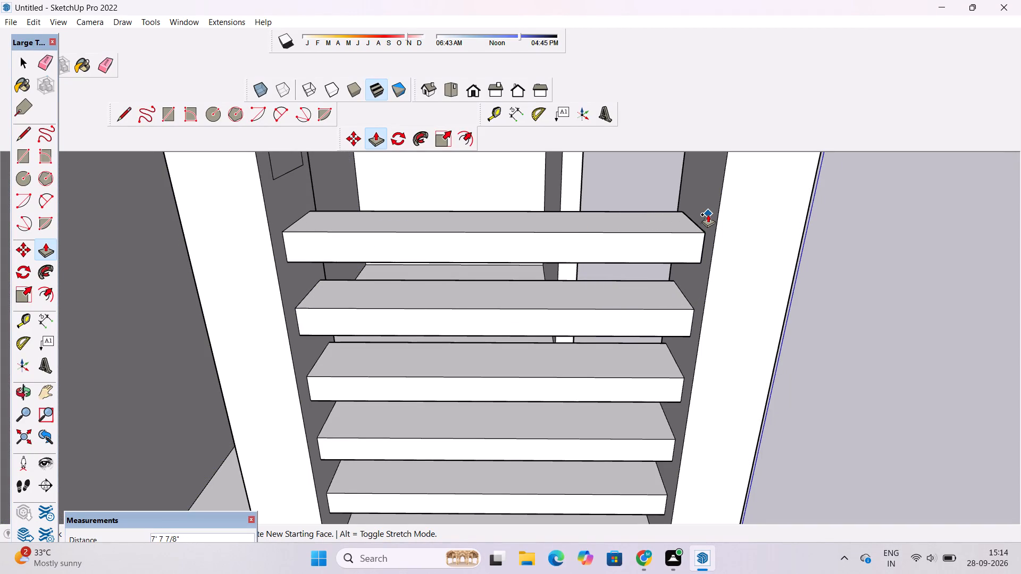
{"action": "left_click", "coordinate": [708, 214]}
Push/Pull the sixth rectangle from the bottom of the rear column 7' 7 7/8" across to the corner column.
{"action": "scroll", "coordinate": [466, 369], "scroll_direction": "down", "scroll_amount": 7}
{"action": "scroll", "coordinate": [400, 254], "scroll_direction": "up", "scroll_amount": 5}
{"action": "scroll", "coordinate": [384, 263], "scroll_direction": "down", "scroll_amount": 2}
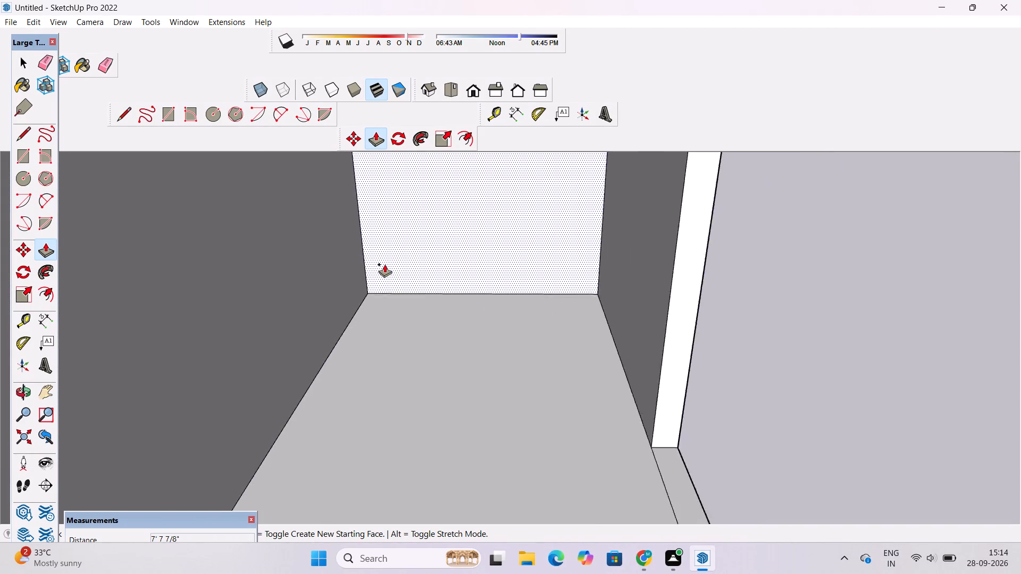
{"action": "scroll", "coordinate": [384, 264], "scroll_direction": "down", "scroll_amount": 3}
{"action": "left_click", "coordinate": [348, 286]}
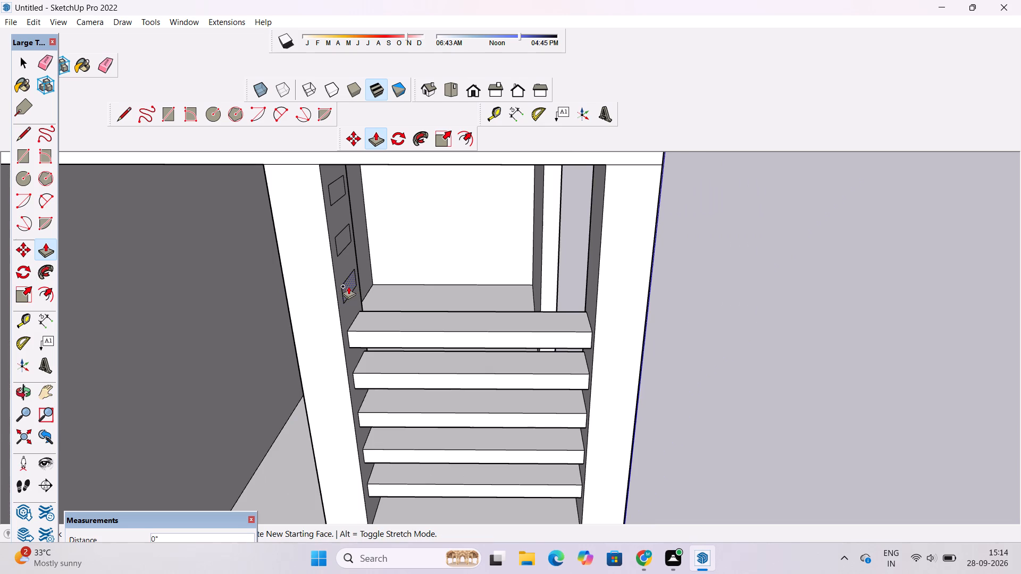
{"action": "scroll", "coordinate": [397, 280], "scroll_direction": "down", "scroll_amount": 3}
{"action": "scroll", "coordinate": [398, 281], "scroll_direction": "up", "scroll_amount": 6}
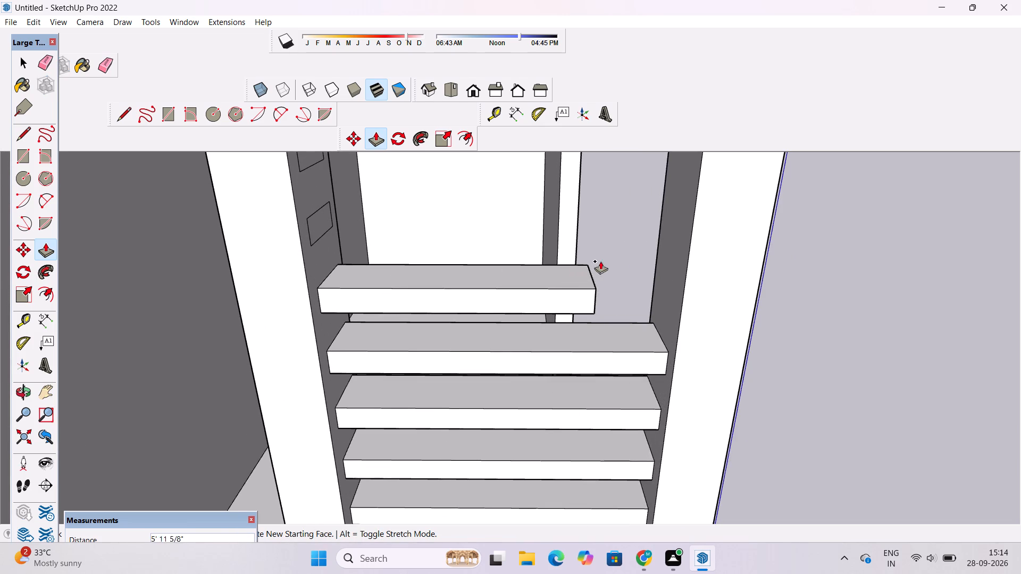
{"action": "left_click", "coordinate": [678, 229]}
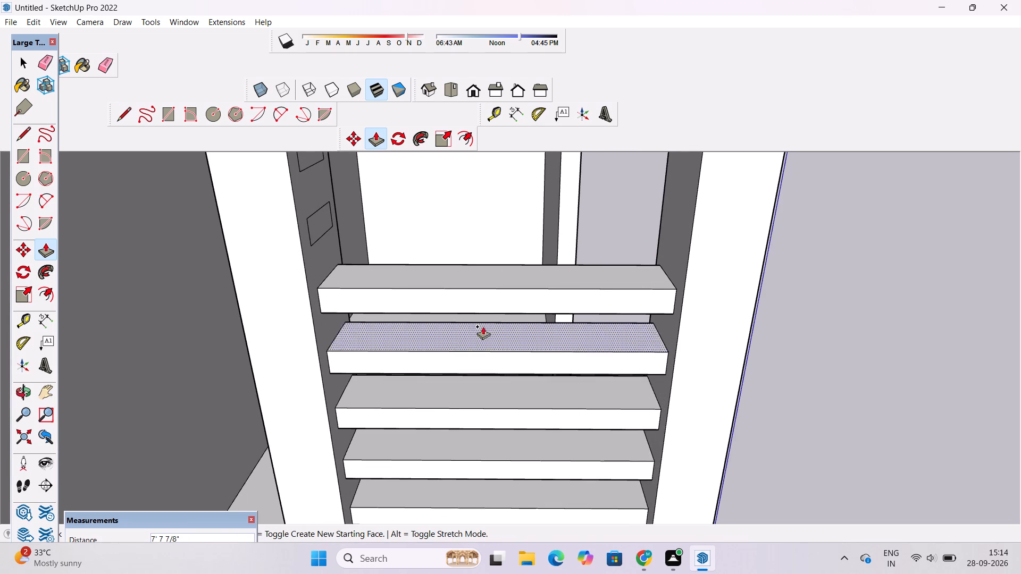
Push/Pull the topmost rectangle on the rear column's face 7' 7 7/8" across to the corner column.
{"action": "scroll", "coordinate": [463, 343], "scroll_direction": "down", "scroll_amount": 5}
{"action": "scroll", "coordinate": [379, 221], "scroll_direction": "up", "scroll_amount": 5}
{"action": "left_click", "coordinate": [364, 230]}
{"action": "scroll", "coordinate": [433, 248], "scroll_direction": "down", "scroll_amount": 3}
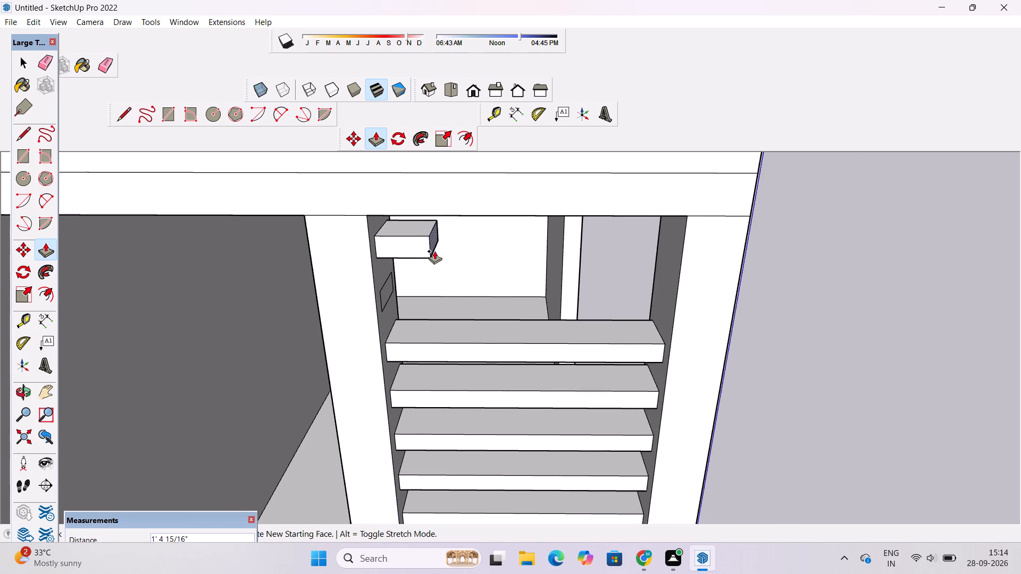
{"action": "scroll", "coordinate": [490, 244], "scroll_direction": "up", "scroll_amount": 3}
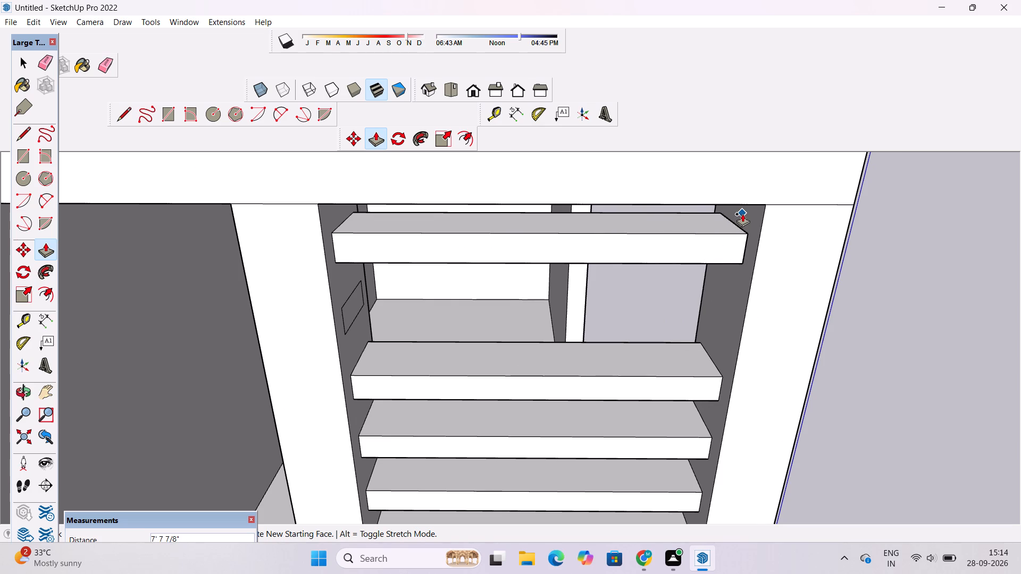
{"action": "left_click", "coordinate": [743, 214]}
Push/Pull the remaining rectangle just below the topmost bar 7' 7 7/8" across to the corner column.
{"action": "left_click", "coordinate": [352, 309]}
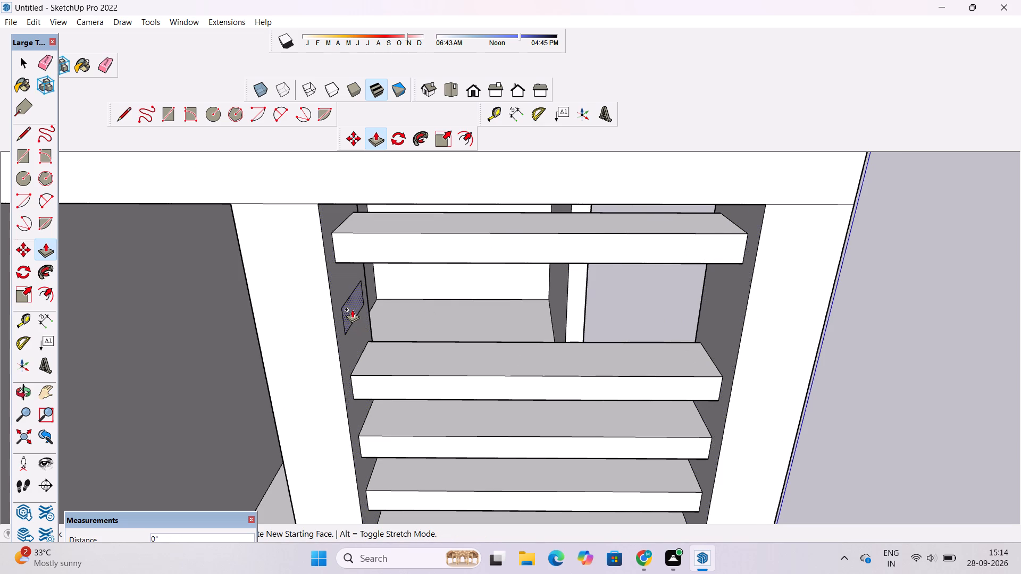
{"action": "left_click", "coordinate": [738, 280]}
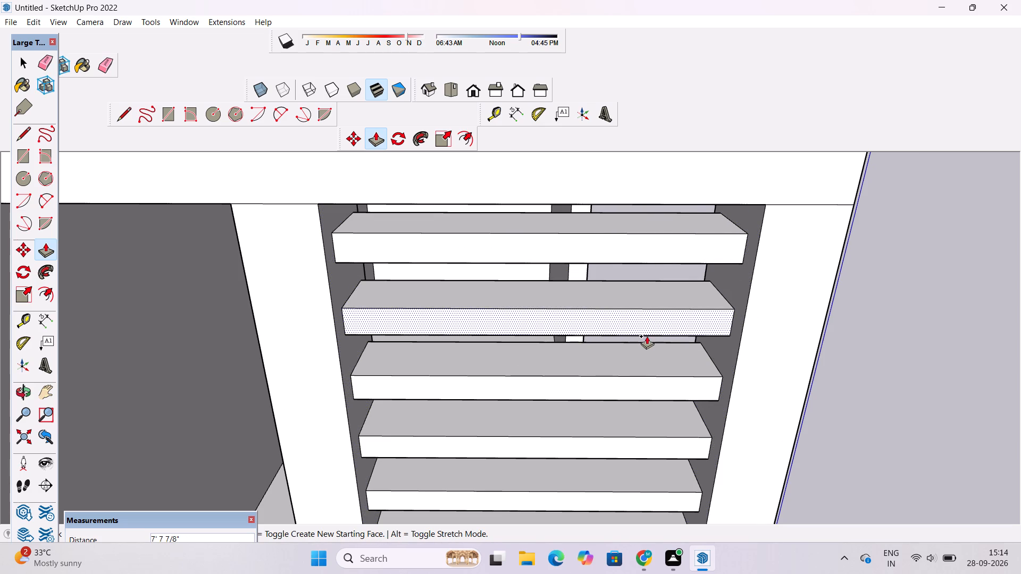
Examine the barred corner opening and the whole building from the front, the side and above.
{"action": "key", "text": "o"}
{"action": "scroll", "coordinate": [649, 350], "scroll_direction": "down", "scroll_amount": 7}
{"action": "left_click_drag", "start_coordinate": [648, 394], "coordinate": [644, 327]}
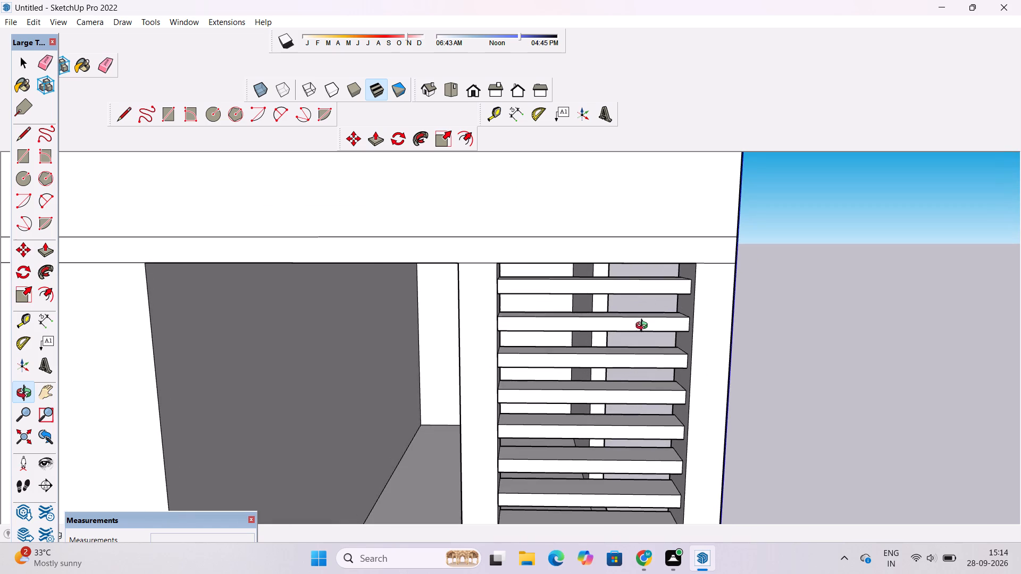
{"action": "scroll", "coordinate": [644, 330], "scroll_direction": "down", "scroll_amount": 4}
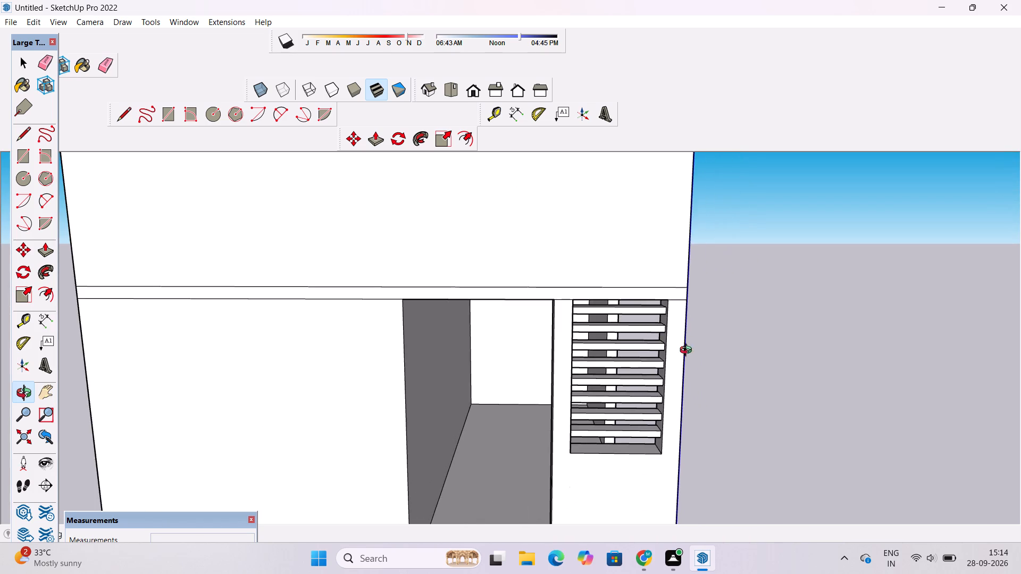
{"action": "left_click_drag", "start_coordinate": [695, 350], "coordinate": [451, 382], "text": "shift"}
{"action": "left_click_drag", "start_coordinate": [421, 410], "coordinate": [415, 347], "text": "shift"}
{"action": "left_click_drag", "start_coordinate": [487, 360], "coordinate": [375, 350]}
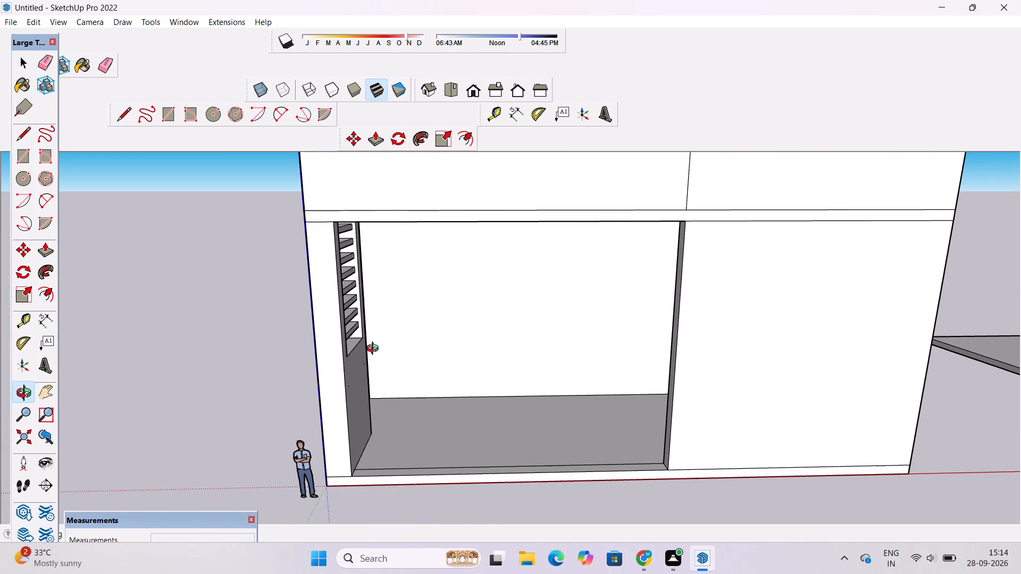
{"action": "scroll", "coordinate": [409, 340], "scroll_direction": "down", "scroll_amount": 5}
{"action": "left_click_drag", "start_coordinate": [448, 336], "coordinate": [430, 325]}
{"action": "scroll", "coordinate": [386, 318], "scroll_direction": "down", "scroll_amount": 3}
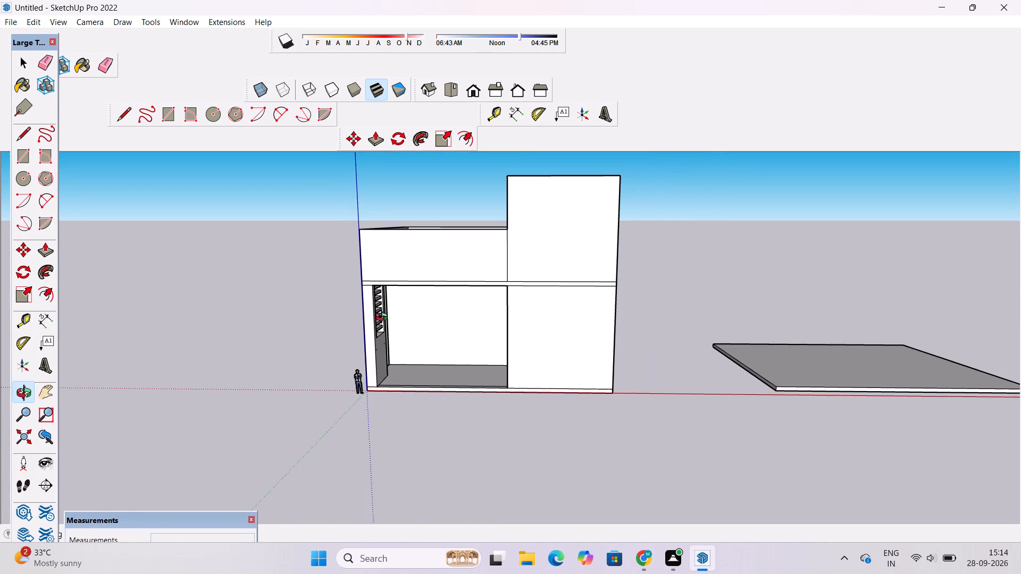
{"action": "left_click_drag", "start_coordinate": [384, 318], "coordinate": [398, 373], "text": "shift"}
{"action": "scroll", "coordinate": [414, 334], "scroll_direction": "up", "scroll_amount": 4}
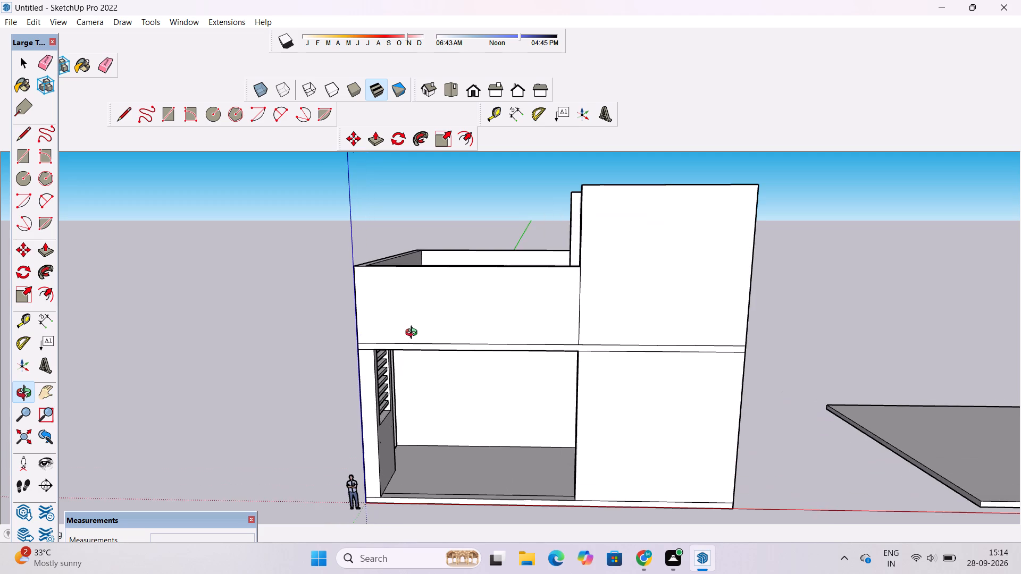
{"action": "left_click_drag", "start_coordinate": [416, 331], "coordinate": [408, 366]}
{"action": "scroll", "coordinate": [403, 354], "scroll_direction": "down", "scroll_amount": 5}
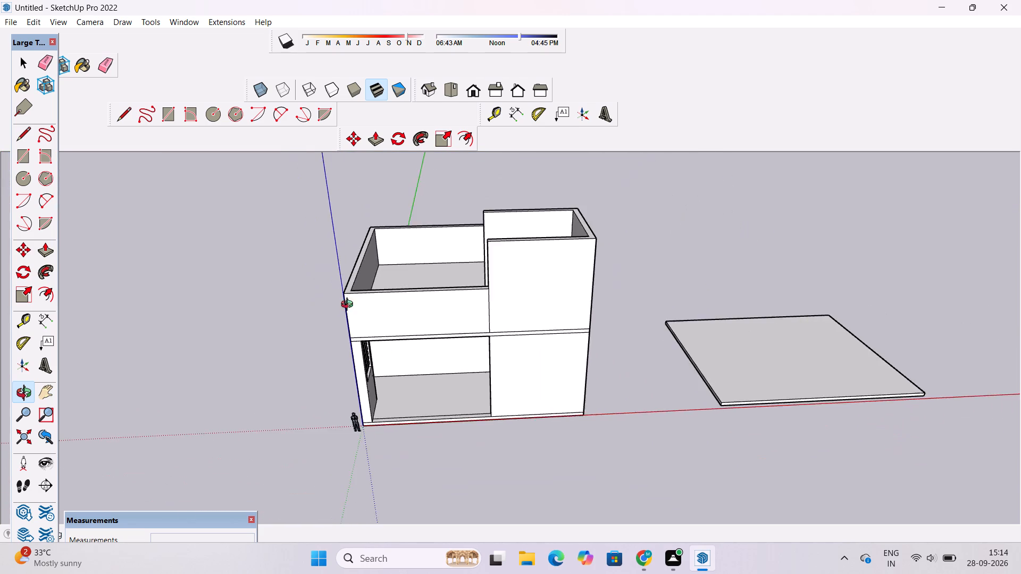
{"action": "left_click_drag", "start_coordinate": [348, 303], "coordinate": [562, 304]}
{"action": "left_click_drag", "start_coordinate": [548, 382], "coordinate": [702, 399]}
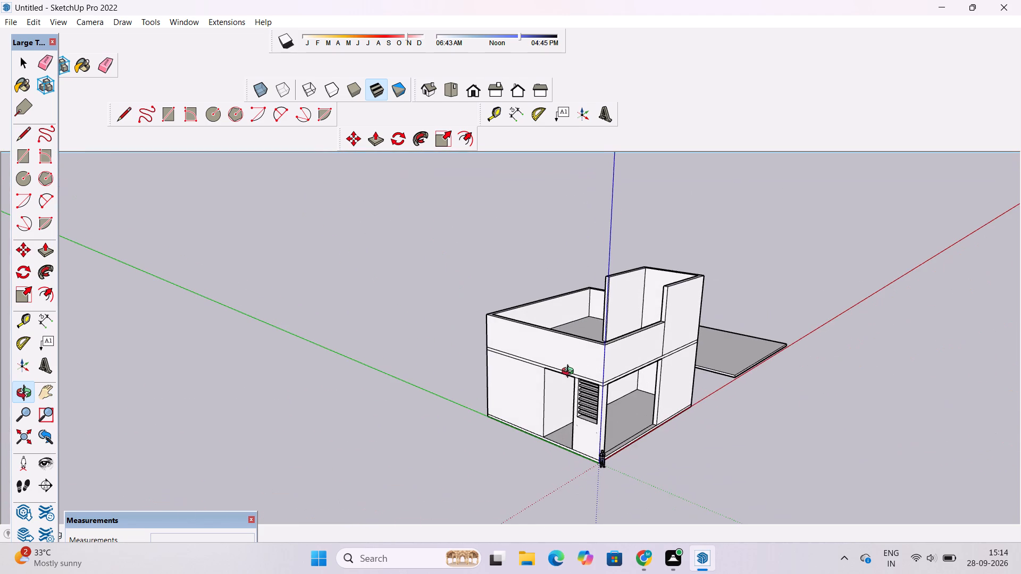
{"action": "scroll", "coordinate": [570, 373], "scroll_direction": "up", "scroll_amount": 5}
{"action": "scroll", "coordinate": [570, 373], "scroll_direction": "down", "scroll_amount": 6}
{"action": "left_click_drag", "start_coordinate": [605, 369], "coordinate": [578, 382]}
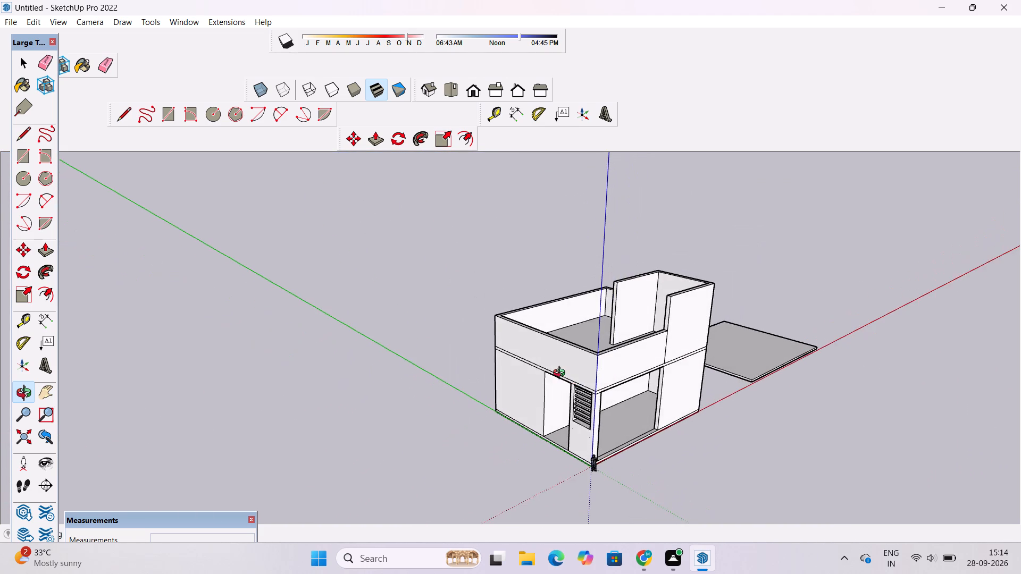
{"action": "scroll", "coordinate": [562, 374], "scroll_direction": "up", "scroll_amount": 5}
{"action": "scroll", "coordinate": [558, 373], "scroll_direction": "down", "scroll_amount": 5}
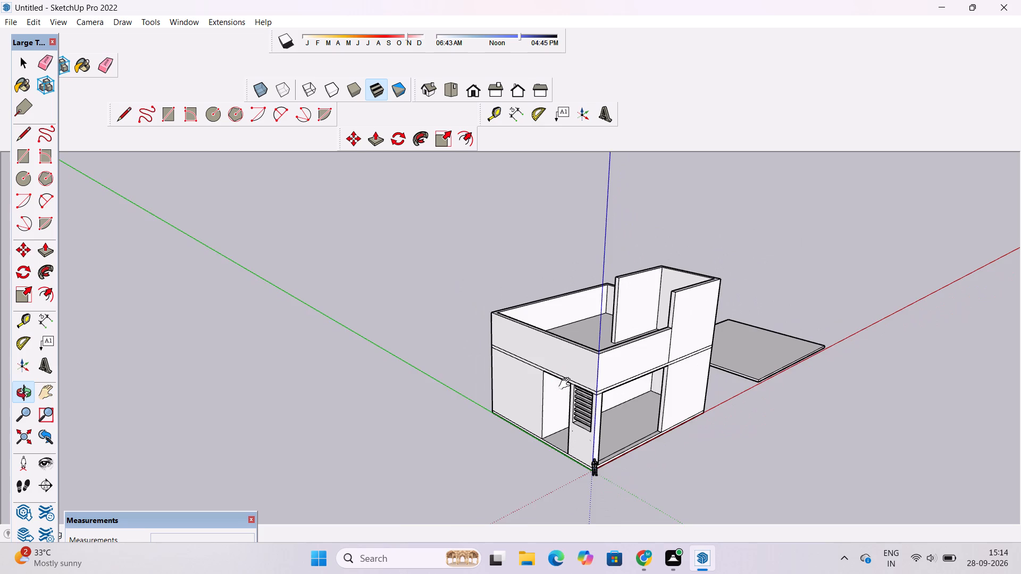
{"action": "left_click_drag", "start_coordinate": [567, 384], "coordinate": [511, 373], "text": "shift"}
{"action": "scroll", "coordinate": [497, 340], "scroll_direction": "up", "scroll_amount": 5, "text": "shift"}
{"action": "scroll", "coordinate": [516, 352], "scroll_direction": "up", "scroll_amount": 8}
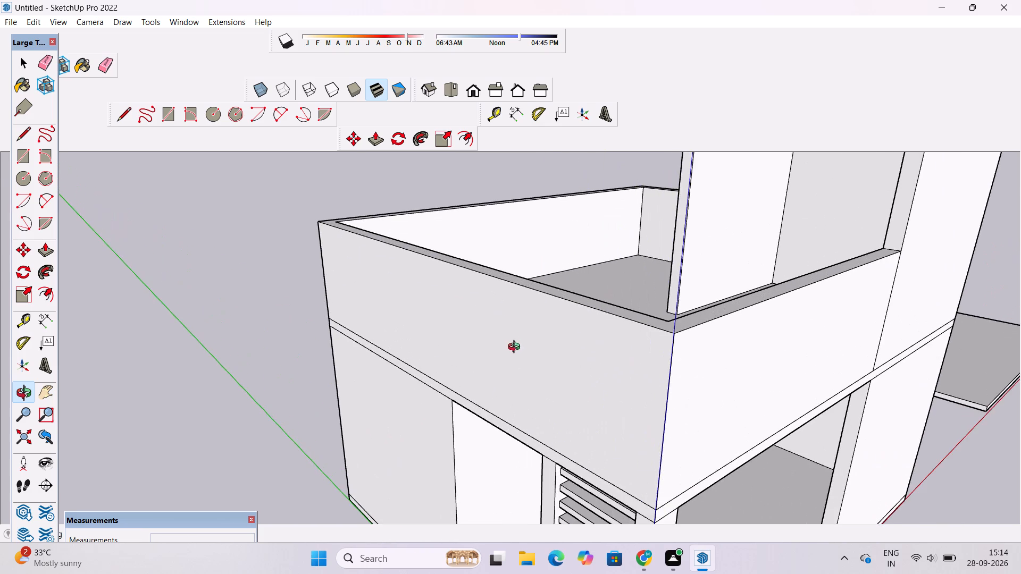
{"action": "left_click_drag", "start_coordinate": [521, 350], "coordinate": [562, 350]}
{"action": "left_click_drag", "start_coordinate": [563, 350], "coordinate": [500, 352]}
{"action": "scroll", "coordinate": [479, 327], "scroll_direction": "down", "scroll_amount": 7}
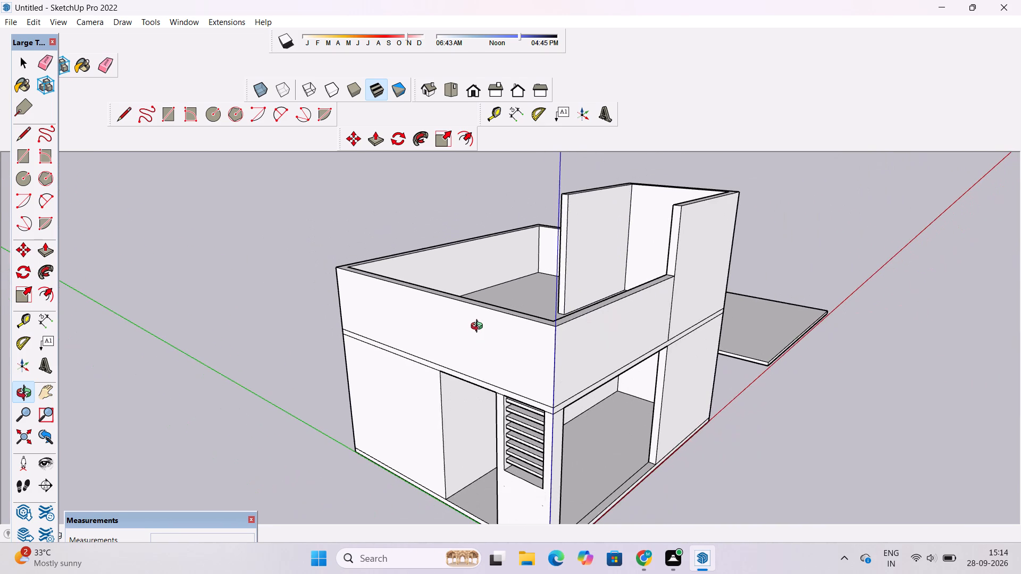
{"action": "scroll", "coordinate": [529, 341], "scroll_direction": "down", "scroll_amount": 4}
{"action": "left_click_drag", "start_coordinate": [521, 340], "coordinate": [487, 307], "text": "shift"}
{"action": "scroll", "coordinate": [467, 293], "scroll_direction": "up", "scroll_amount": 4}
{"action": "left_click_drag", "start_coordinate": [465, 296], "coordinate": [455, 342]}
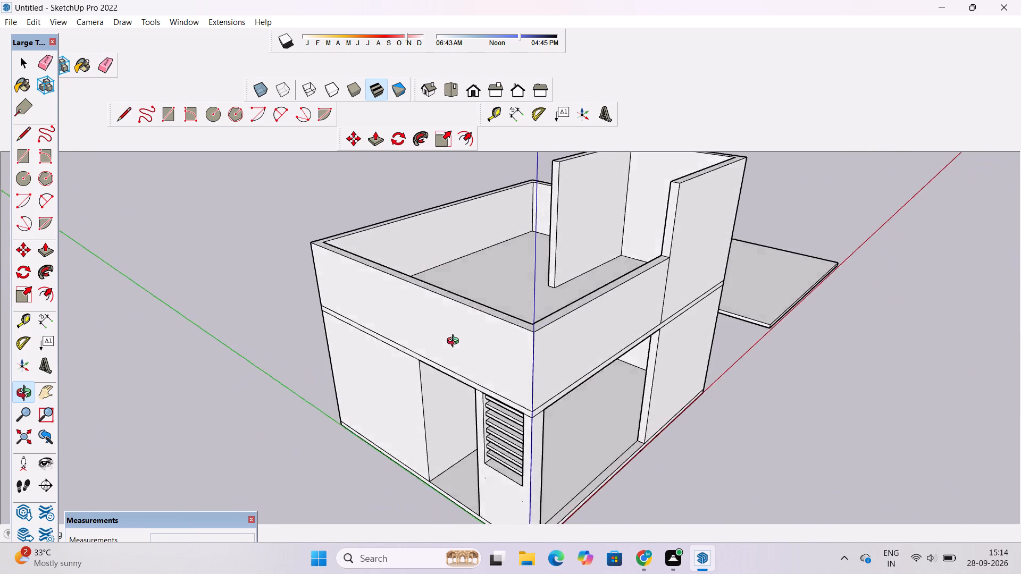
{"action": "left_click_drag", "start_coordinate": [455, 342], "coordinate": [409, 374]}
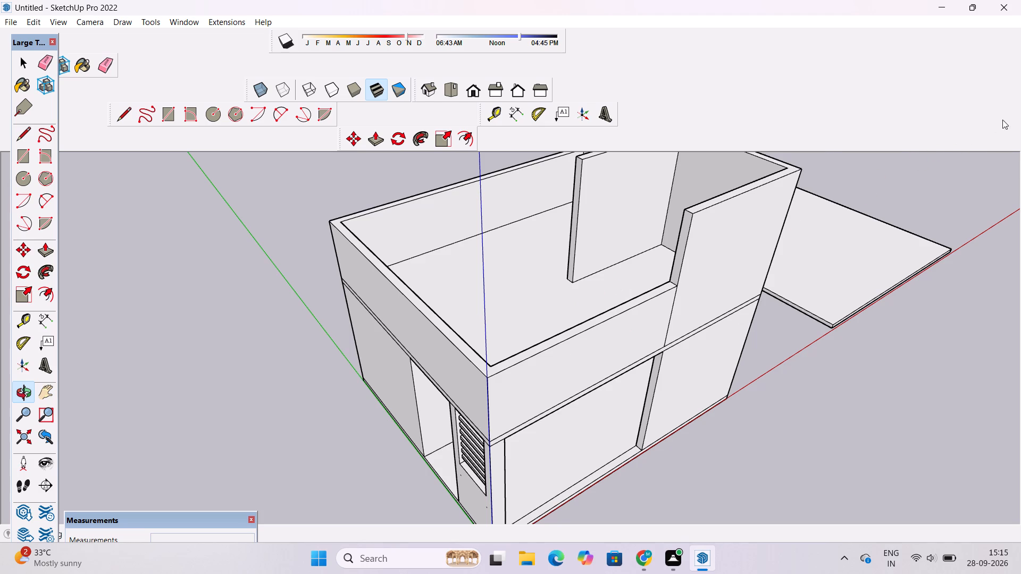
{"action": "scroll", "coordinate": [935, 131], "scroll_direction": "down", "scroll_amount": 4}
{"action": "scroll", "coordinate": [935, 131], "scroll_direction": "up", "scroll_amount": 4}
{"action": "scroll", "coordinate": [986, 88], "scroll_direction": "down", "scroll_amount": 5}
{"action": "scroll", "coordinate": [547, 205], "scroll_direction": "down", "scroll_amount": 9}
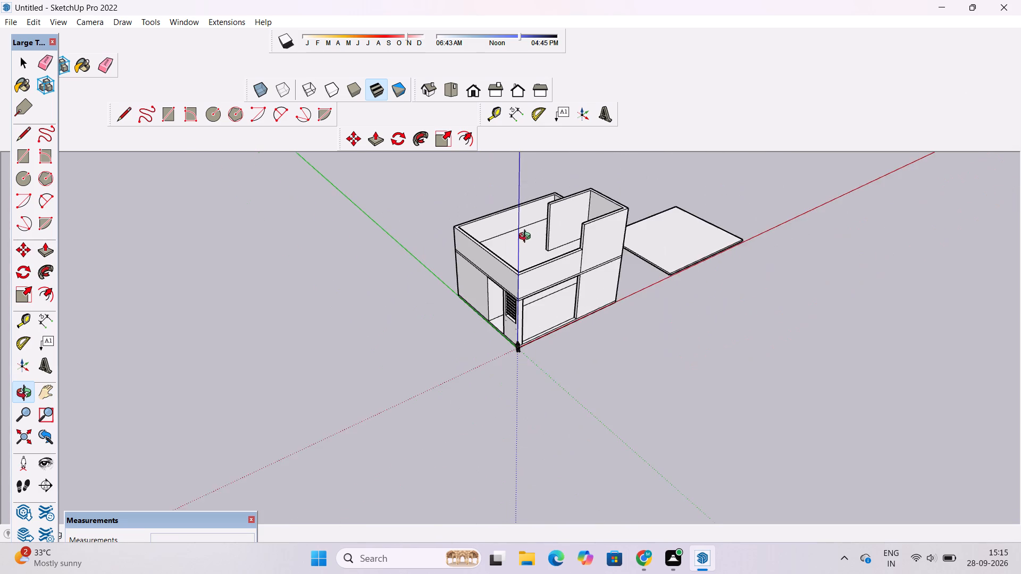
Examine the outer side wall of the tall block and its floor-level lines from several angles.
{"action": "left_click_drag", "start_coordinate": [591, 333], "coordinate": [569, 272]}
{"action": "scroll", "coordinate": [560, 272], "scroll_direction": "up", "scroll_amount": 5}
{"action": "left_click_drag", "start_coordinate": [683, 336], "coordinate": [578, 400]}
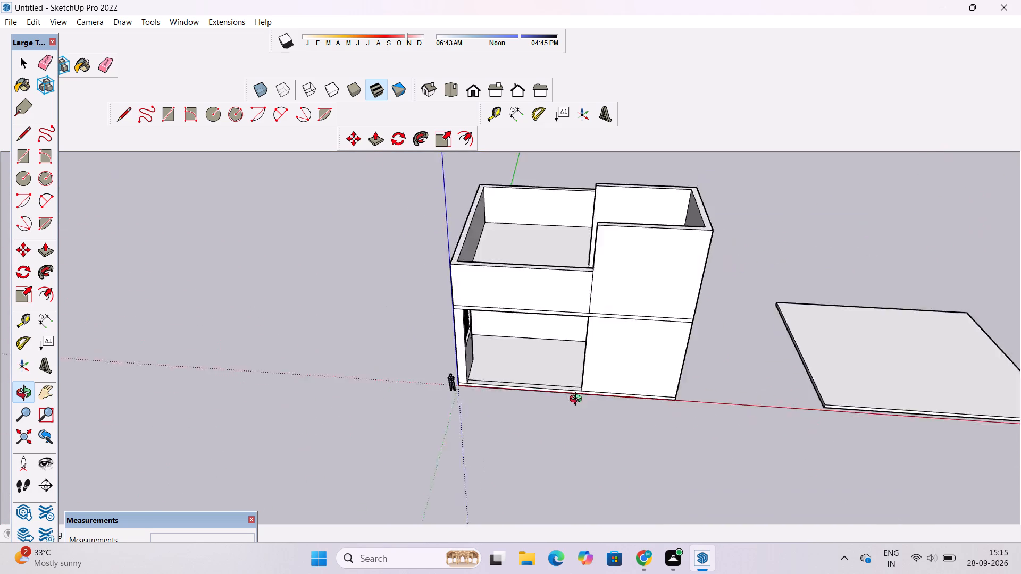
{"action": "left_click_drag", "start_coordinate": [578, 400], "coordinate": [666, 325]}
{"action": "scroll", "coordinate": [475, 322], "scroll_direction": "up", "scroll_amount": 4}
{"action": "left_click_drag", "start_coordinate": [997, 364], "coordinate": [612, 292]}
{"action": "scroll", "coordinate": [601, 274], "scroll_direction": "down", "scroll_amount": 4}
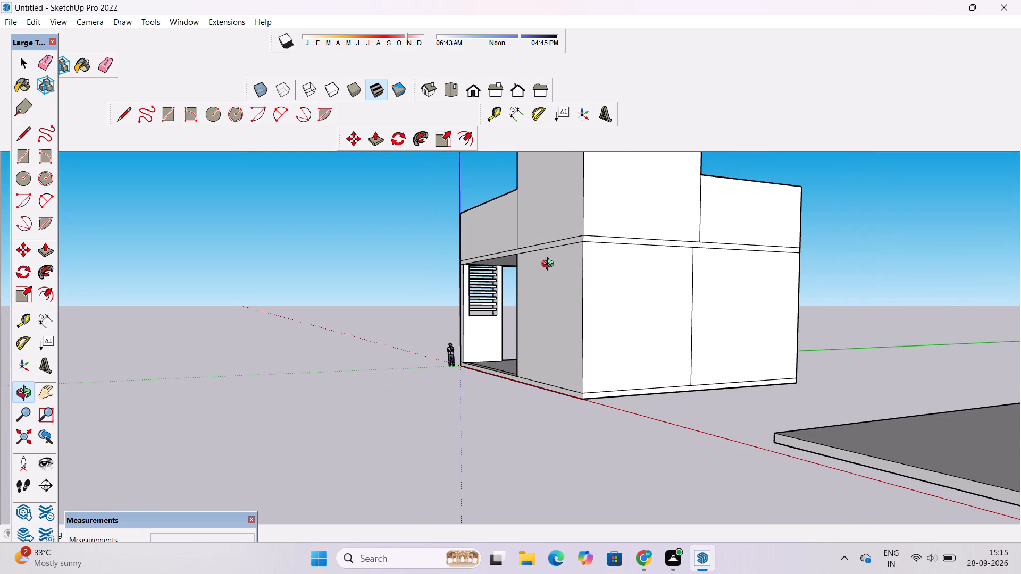
{"action": "scroll", "coordinate": [556, 249], "scroll_direction": "up", "scroll_amount": 5}
{"action": "scroll", "coordinate": [555, 259], "scroll_direction": "down", "scroll_amount": 6}
{"action": "scroll", "coordinate": [555, 264], "scroll_direction": "up", "scroll_amount": 6}
{"action": "scroll", "coordinate": [555, 264], "scroll_direction": "down", "scroll_amount": 2}
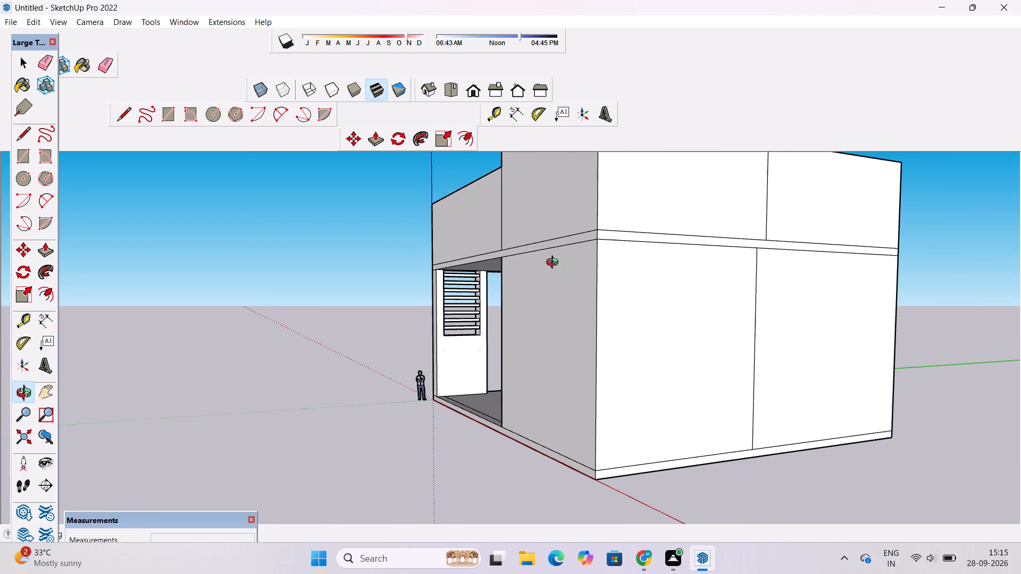
{"action": "scroll", "coordinate": [555, 264], "scroll_direction": "down", "scroll_amount": 4}
{"action": "scroll", "coordinate": [535, 257], "scroll_direction": "up", "scroll_amount": 6}
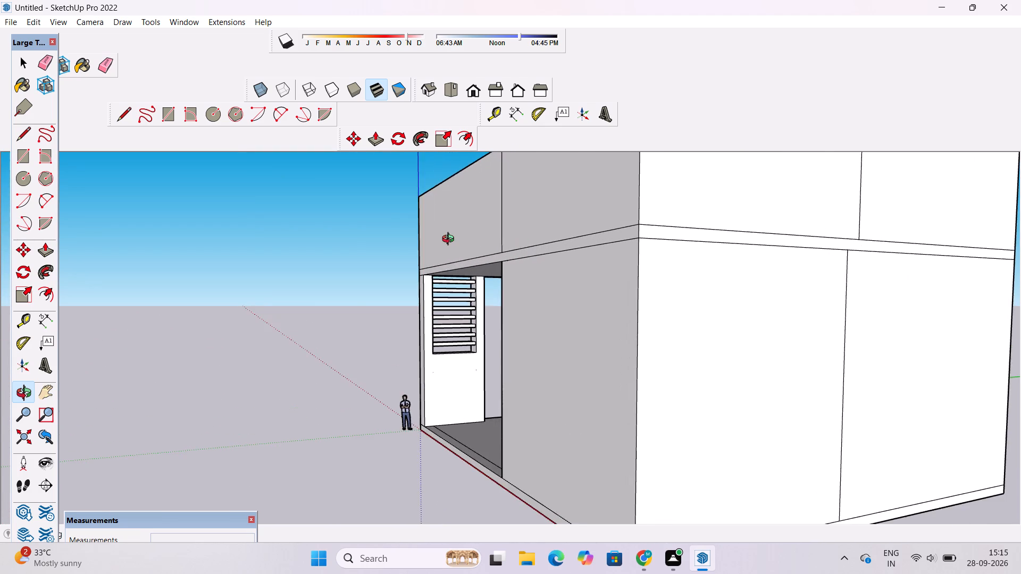
{"action": "left_click_drag", "start_coordinate": [450, 240], "coordinate": [545, 233]}
{"action": "scroll", "coordinate": [549, 227], "scroll_direction": "down", "scroll_amount": 5}
{"action": "left_click_drag", "start_coordinate": [766, 210], "coordinate": [745, 257]}
{"action": "scroll", "coordinate": [744, 258], "scroll_direction": "down", "scroll_amount": 5}
{"action": "left_click_drag", "start_coordinate": [793, 250], "coordinate": [791, 249]}
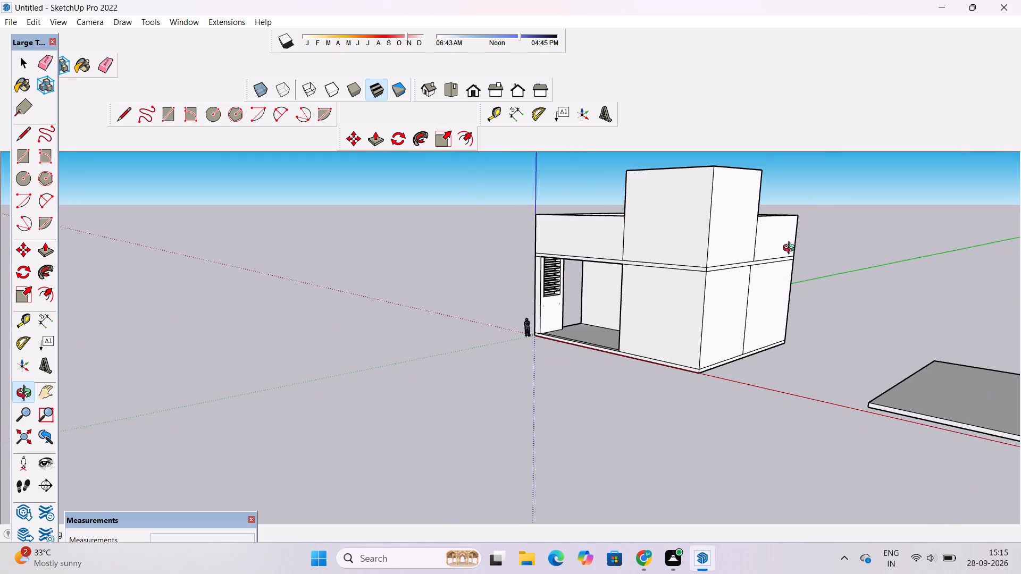
{"action": "left_click_drag", "start_coordinate": [791, 249], "coordinate": [703, 182]}
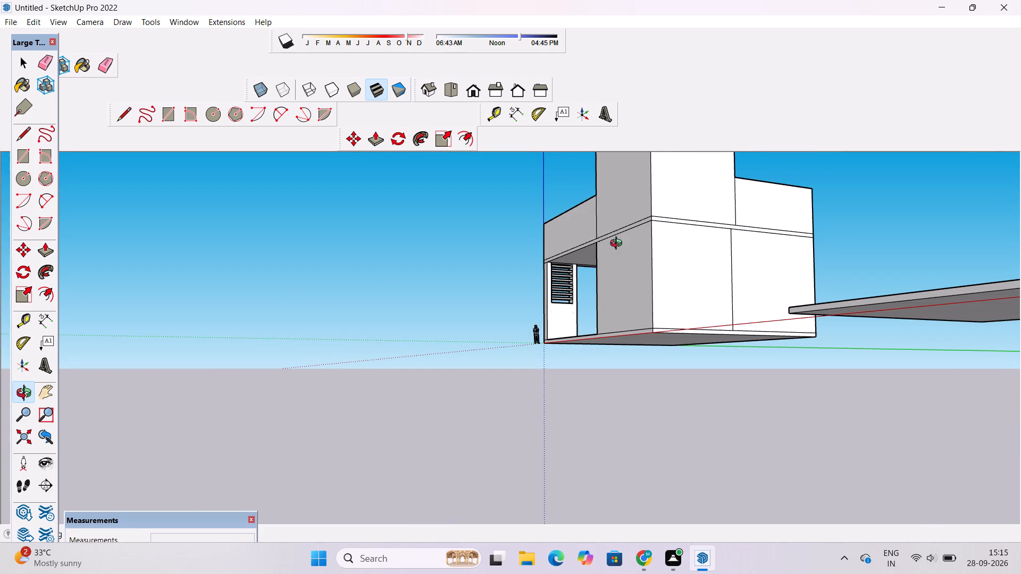
Erase the horizontal floor-level lines and the vertical division lines on the outer side wall of the tall block.
{"action": "left_click", "coordinate": [107, 64]}
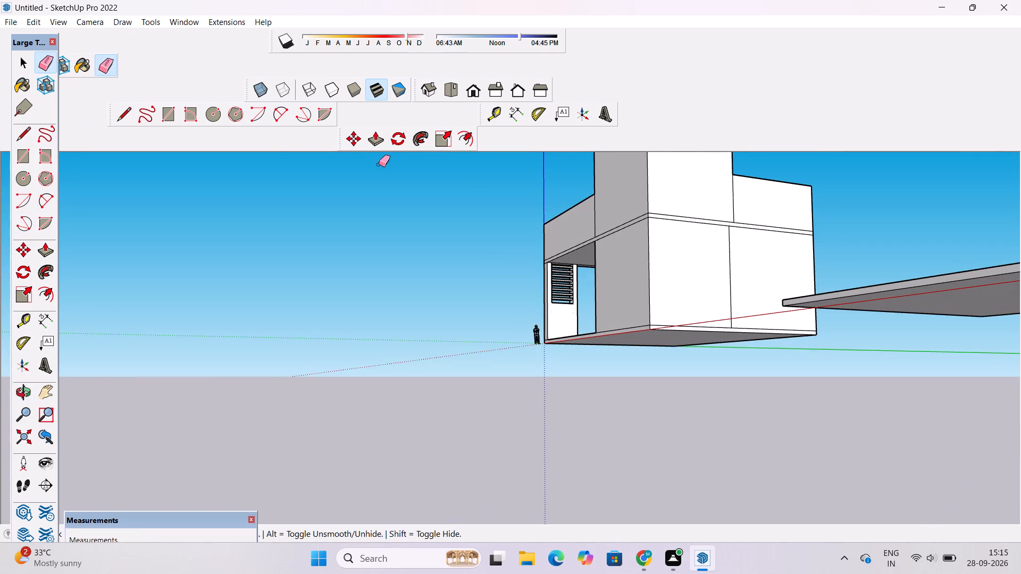
{"action": "scroll", "coordinate": [698, 213], "scroll_direction": "down", "scroll_amount": 3}
{"action": "scroll", "coordinate": [698, 213], "scroll_direction": "up", "scroll_amount": 5}
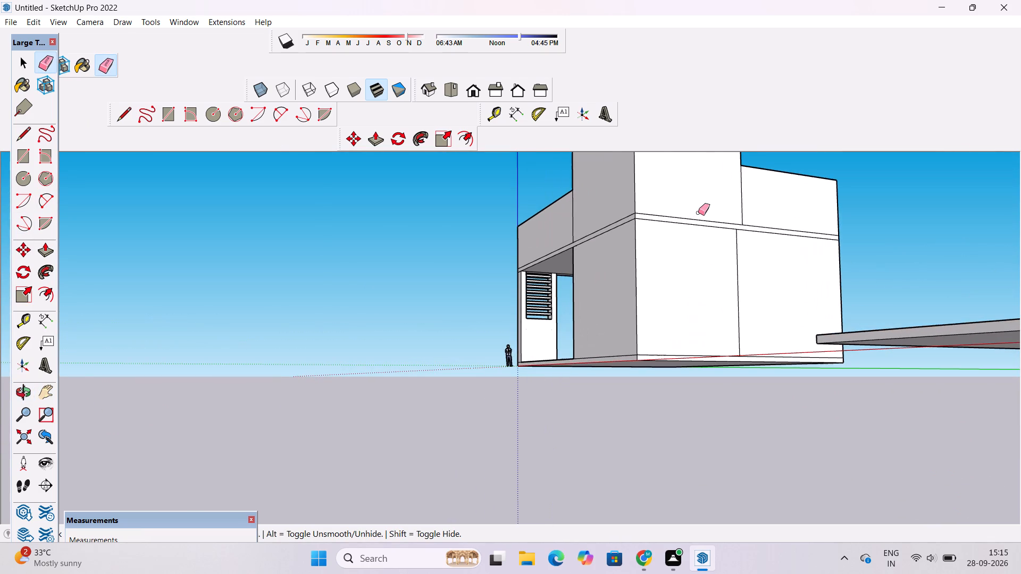
{"action": "left_click_drag", "start_coordinate": [720, 200], "coordinate": [719, 225]}
{"action": "left_click", "coordinate": [719, 225]}
{"action": "scroll", "coordinate": [720, 225], "scroll_direction": "up", "scroll_amount": 4}
{"action": "left_click_drag", "start_coordinate": [760, 181], "coordinate": [737, 212]}
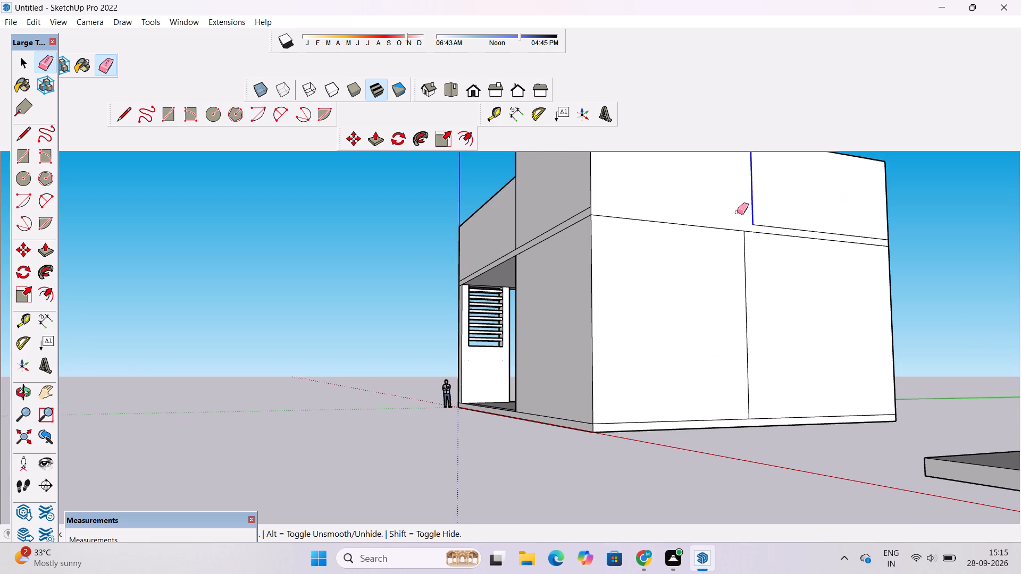
{"action": "left_click_drag", "start_coordinate": [737, 212], "coordinate": [739, 208]}
{"action": "left_click_drag", "start_coordinate": [743, 204], "coordinate": [752, 197]}
{"action": "left_click_drag", "start_coordinate": [763, 188], "coordinate": [740, 254]}
{"action": "scroll", "coordinate": [522, 231], "scroll_direction": "up", "scroll_amount": 4}
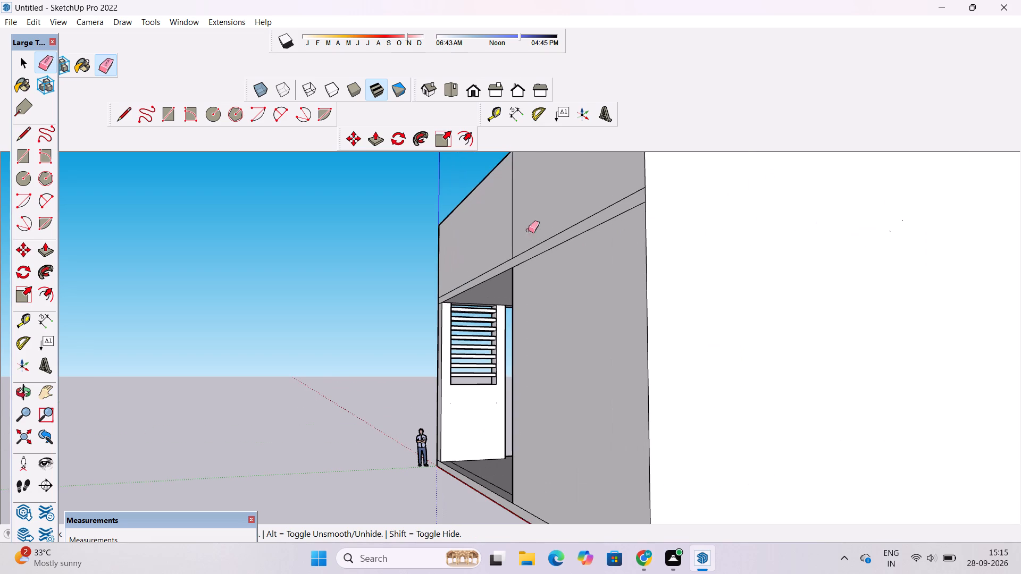
Erase the two floor-level lines across the tall block's front face, including the short leftover piece at the opening's upper corner.
{"action": "left_click_drag", "start_coordinate": [597, 208], "coordinate": [601, 226]}
{"action": "scroll", "coordinate": [532, 269], "scroll_direction": "up", "scroll_amount": 8}
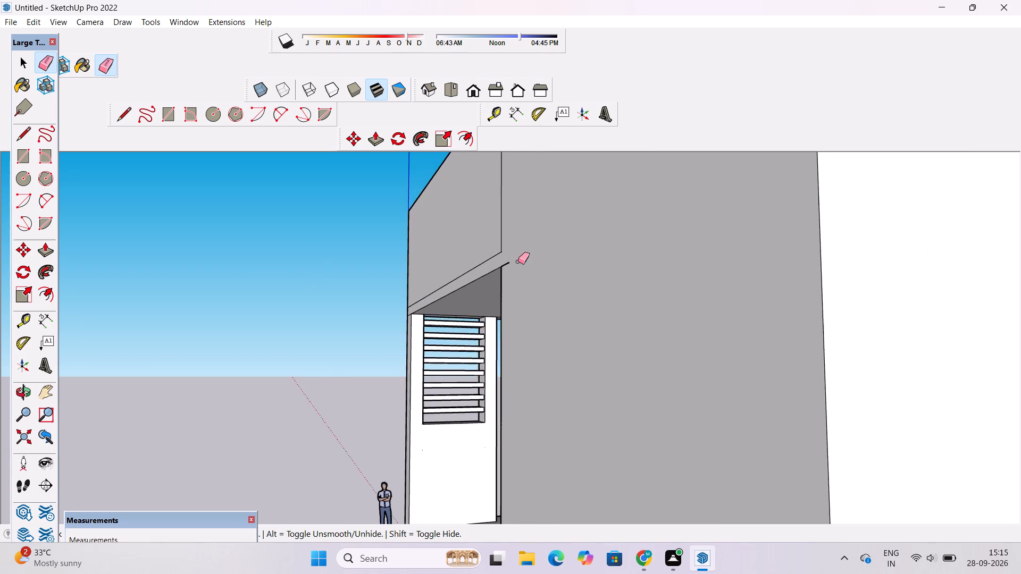
{"action": "scroll", "coordinate": [518, 261], "scroll_direction": "up", "scroll_amount": 4}
{"action": "left_click_drag", "start_coordinate": [504, 249], "coordinate": [497, 265]}
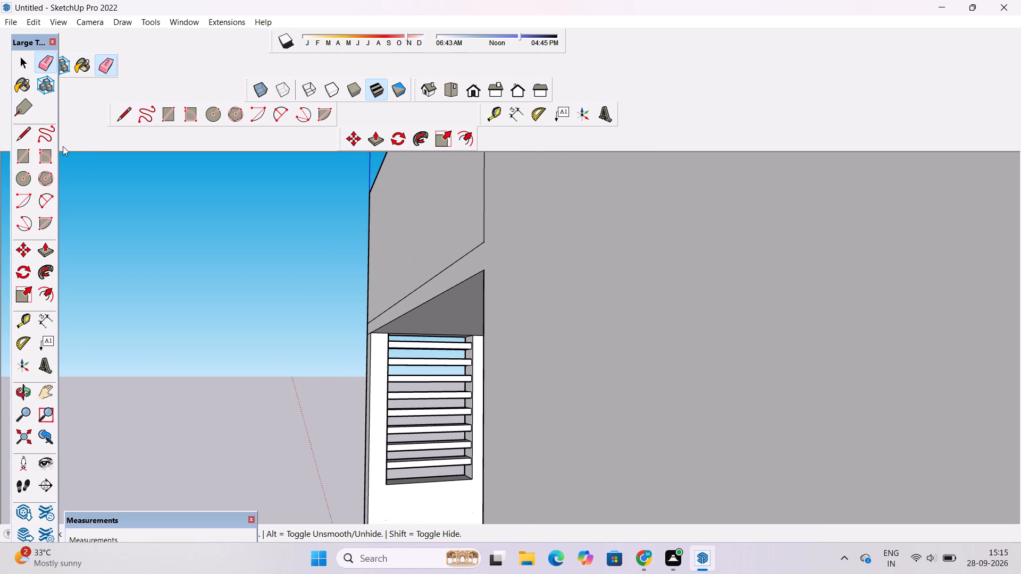
Erase the short horizontal edge across the jamb of the barred corner wall, inside the side opening.
{"action": "left_click", "coordinate": [27, 391]}
{"action": "scroll", "coordinate": [229, 293], "scroll_direction": "down", "scroll_amount": 7}
{"action": "left_click_drag", "start_coordinate": [233, 294], "coordinate": [470, 306]}
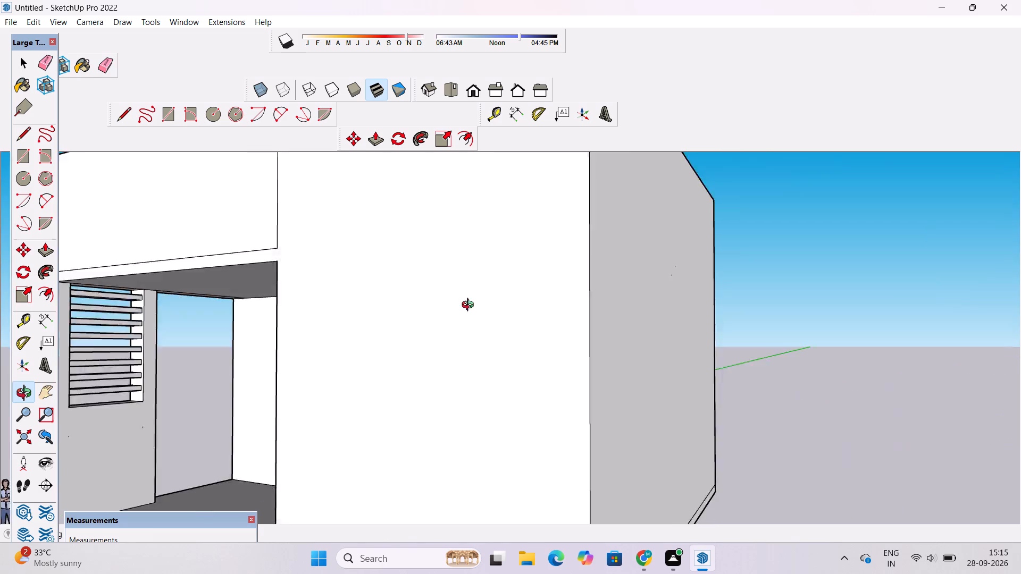
{"action": "left_click_drag", "start_coordinate": [470, 306], "coordinate": [570, 301]}
{"action": "scroll", "coordinate": [591, 294], "scroll_direction": "down", "scroll_amount": 7}
{"action": "left_click_drag", "start_coordinate": [257, 316], "coordinate": [571, 300]}
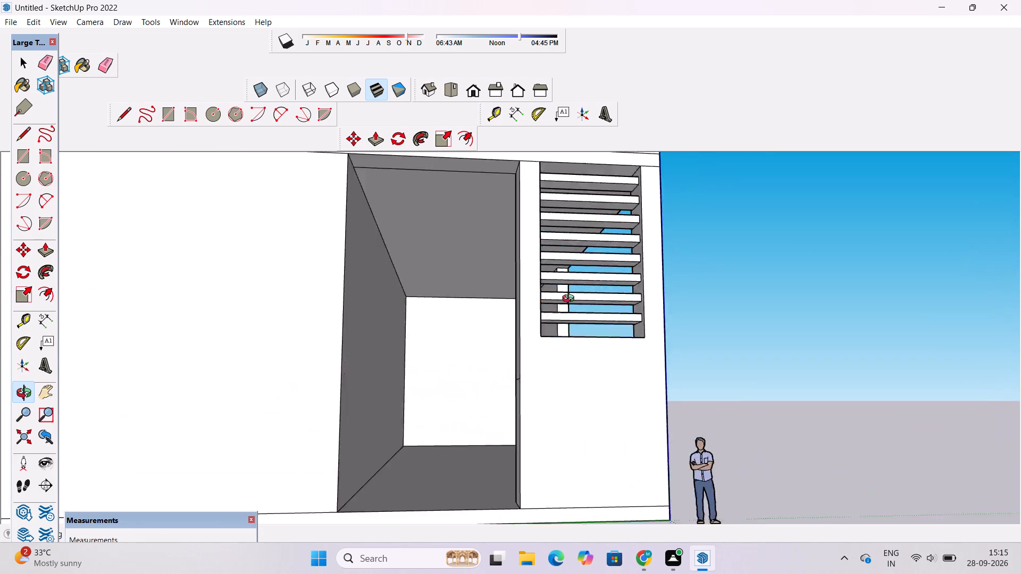
{"action": "left_click_drag", "start_coordinate": [571, 300], "coordinate": [424, 303]}
{"action": "left_click_drag", "start_coordinate": [391, 316], "coordinate": [699, 292]}
{"action": "scroll", "coordinate": [570, 336], "scroll_direction": "up", "scroll_amount": 5}
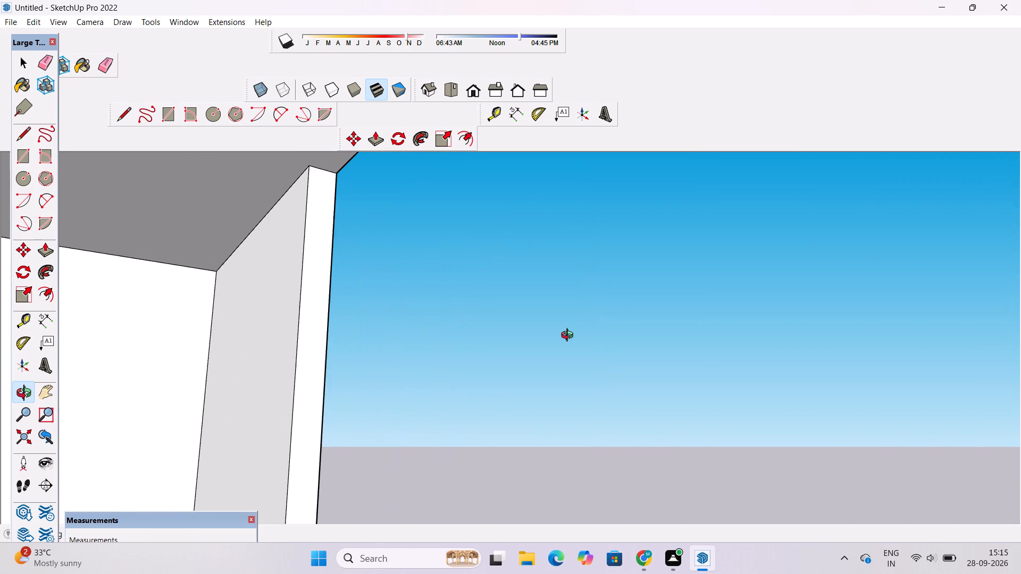
{"action": "key", "text": "e"}
{"action": "scroll", "coordinate": [519, 271], "scroll_direction": "down", "scroll_amount": 10}
{"action": "scroll", "coordinate": [532, 267], "scroll_direction": "up", "scroll_amount": 2}
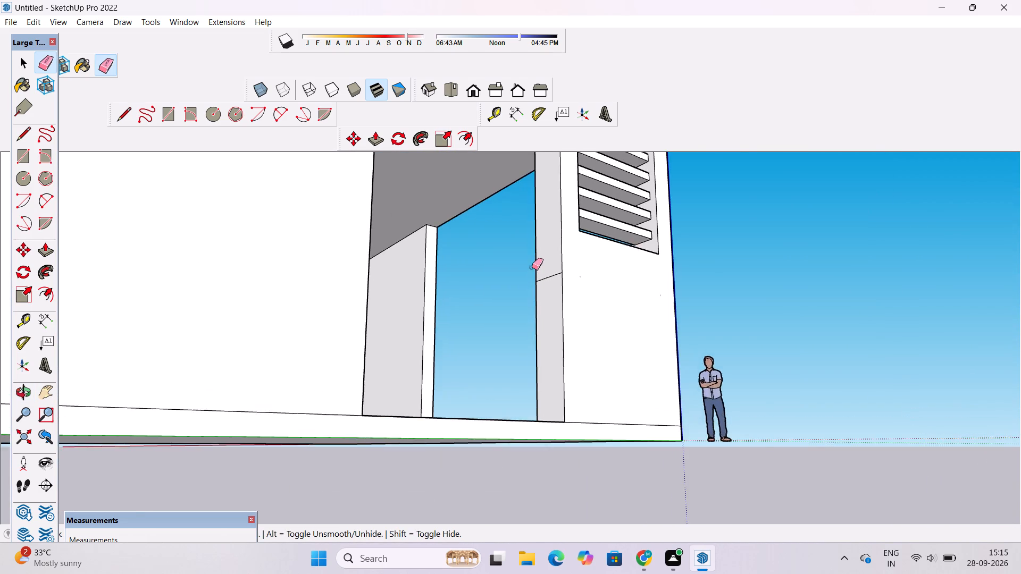
{"action": "scroll", "coordinate": [532, 267], "scroll_direction": "up", "scroll_amount": 8}
{"action": "left_click_drag", "start_coordinate": [554, 268], "coordinate": [557, 286]}
Examine the corner, the large front opening and the whole front face from several angles for surplus or missing edges.
{"action": "key", "text": "o"}
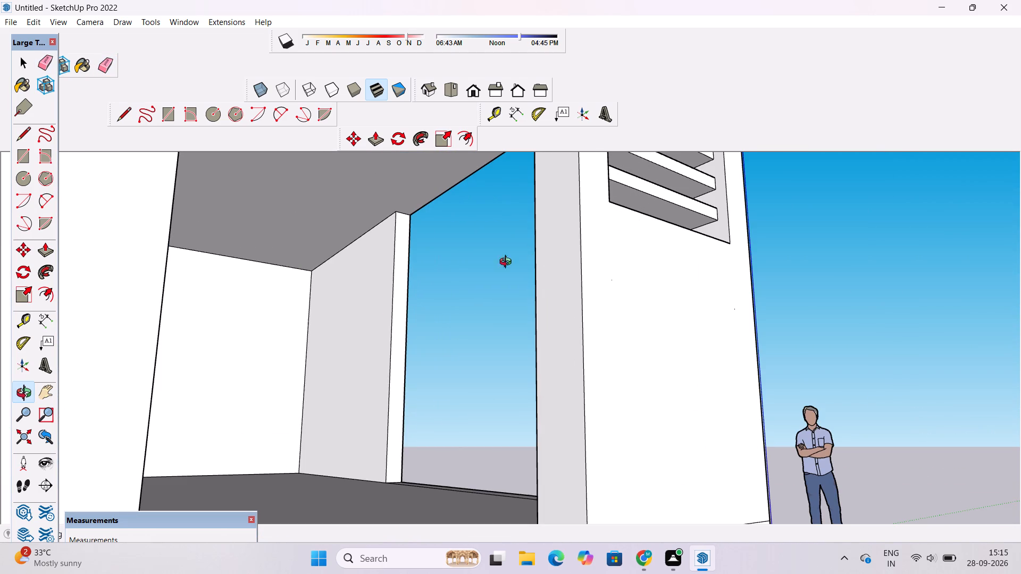
{"action": "scroll", "coordinate": [817, 191], "scroll_direction": "down", "scroll_amount": 5}
{"action": "left_click_drag", "start_coordinate": [813, 229], "coordinate": [506, 267]}
{"action": "scroll", "coordinate": [475, 248], "scroll_direction": "down", "scroll_amount": 4}
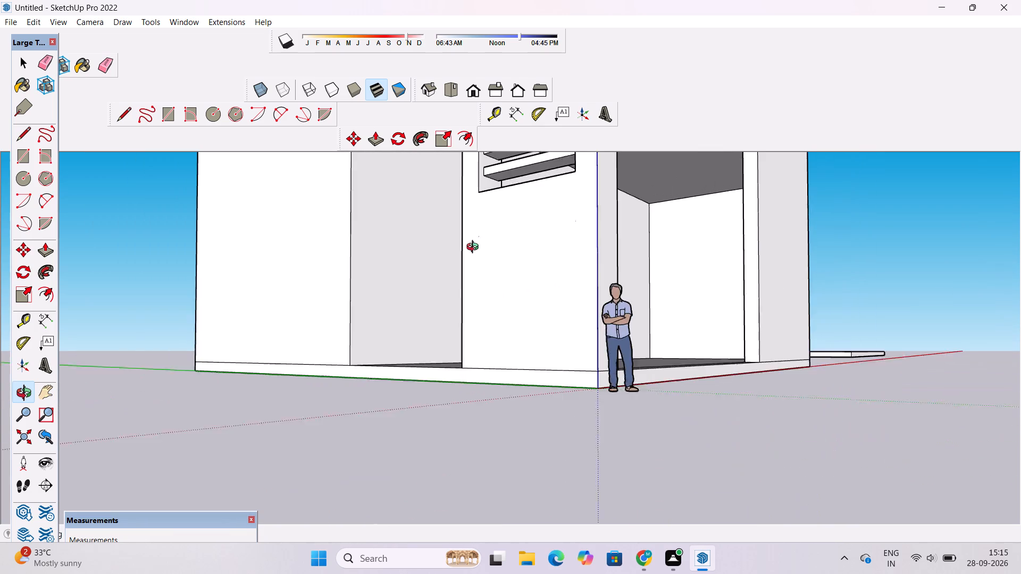
{"action": "scroll", "coordinate": [475, 248], "scroll_direction": "down", "scroll_amount": 1}
{"action": "left_click_drag", "start_coordinate": [714, 247], "coordinate": [635, 256]}
{"action": "left_click_drag", "start_coordinate": [627, 255], "coordinate": [627, 308], "text": "shift"}
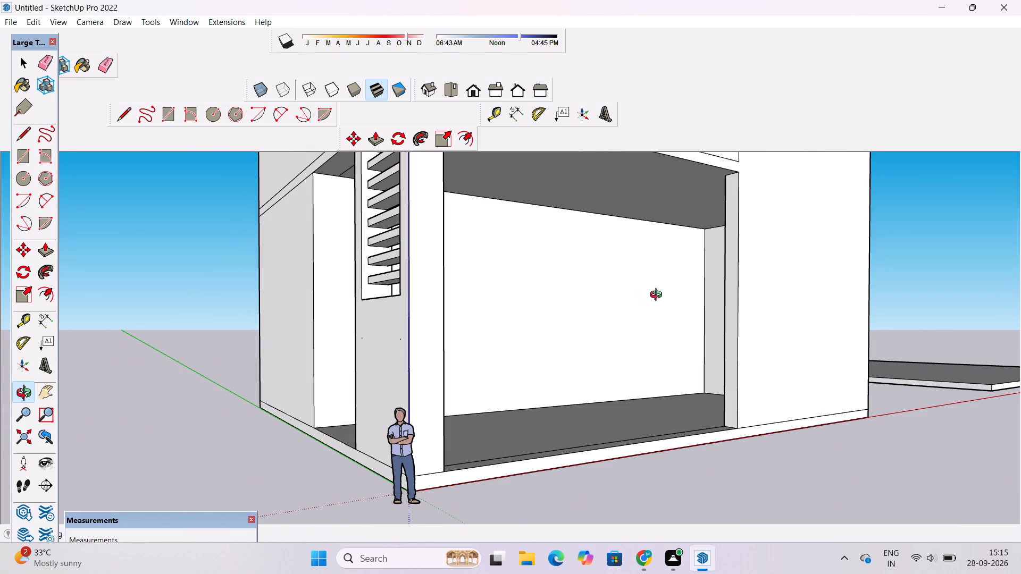
{"action": "left_click_drag", "start_coordinate": [774, 313], "coordinate": [684, 289]}
{"action": "left_click_drag", "start_coordinate": [645, 294], "coordinate": [654, 386], "text": "shift"}
{"action": "scroll", "coordinate": [630, 365], "scroll_direction": "down", "scroll_amount": 5, "text": "shift"}
{"action": "left_click_drag", "start_coordinate": [627, 366], "coordinate": [569, 254]}
{"action": "scroll", "coordinate": [558, 268], "scroll_direction": "up", "scroll_amount": 5}
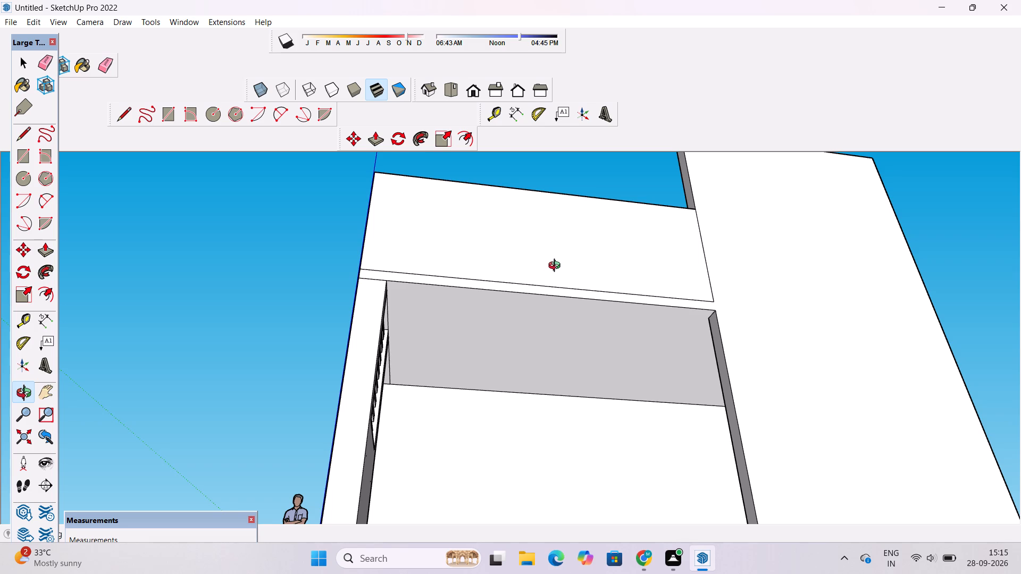
{"action": "scroll", "coordinate": [560, 265], "scroll_direction": "down", "scroll_amount": 5}
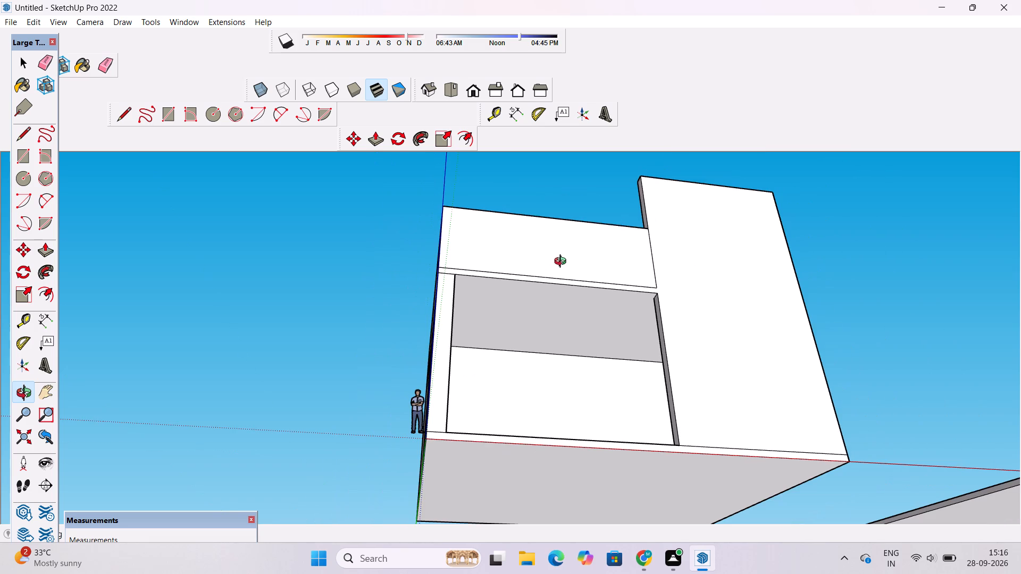
{"action": "scroll", "coordinate": [570, 252], "scroll_direction": "down", "scroll_amount": 5}
{"action": "scroll", "coordinate": [568, 188], "scroll_direction": "down", "scroll_amount": 1}
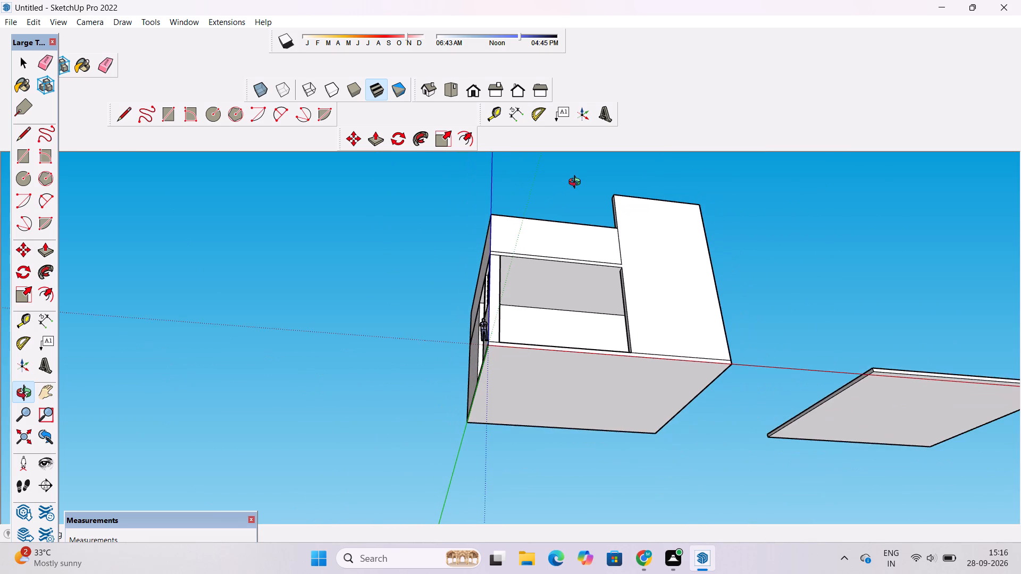
{"action": "scroll", "coordinate": [579, 185], "scroll_direction": "down", "scroll_amount": 2}
{"action": "left_click_drag", "start_coordinate": [586, 210], "coordinate": [589, 269]}
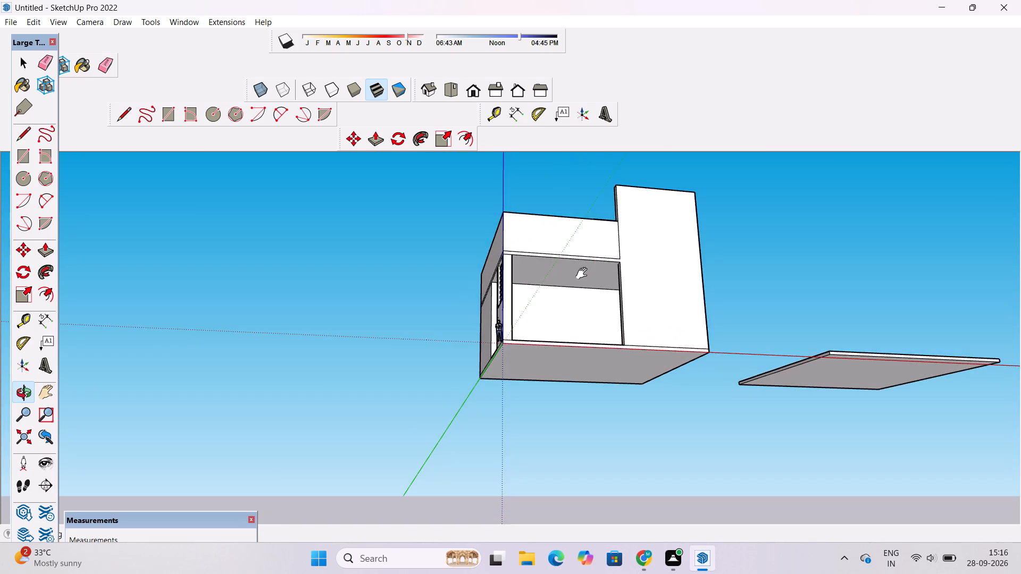
{"action": "left_click_drag", "start_coordinate": [584, 274], "coordinate": [590, 261], "text": "shift"}
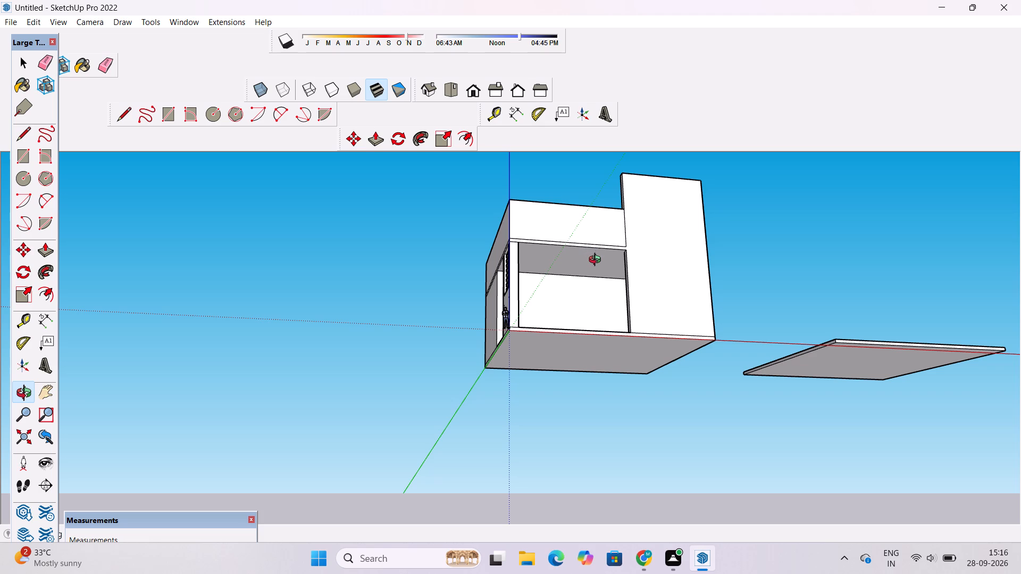
{"action": "left_click_drag", "start_coordinate": [597, 264], "coordinate": [598, 311]}
{"action": "scroll", "coordinate": [597, 309], "scroll_direction": "up", "scroll_amount": 4}
{"action": "left_click_drag", "start_coordinate": [595, 303], "coordinate": [621, 304]}
{"action": "scroll", "coordinate": [588, 291], "scroll_direction": "up", "scroll_amount": 3}
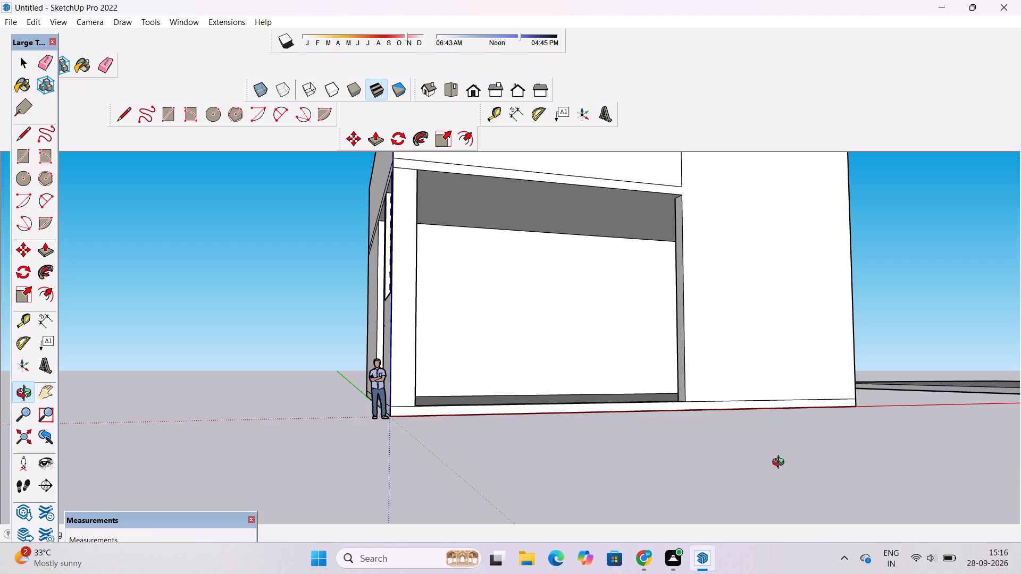
{"action": "scroll", "coordinate": [781, 463], "scroll_direction": "down", "scroll_amount": 6}
{"action": "scroll", "coordinate": [787, 459], "scroll_direction": "up", "scroll_amount": 10}
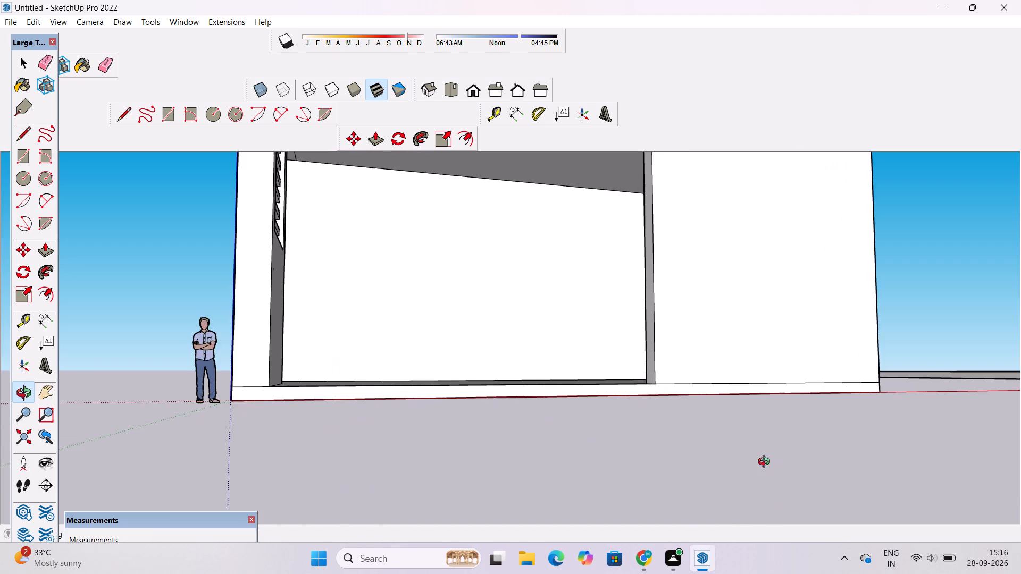
{"action": "scroll", "coordinate": [766, 463], "scroll_direction": "down", "scroll_amount": 6}
{"action": "left_click_drag", "start_coordinate": [796, 328], "coordinate": [737, 362]}
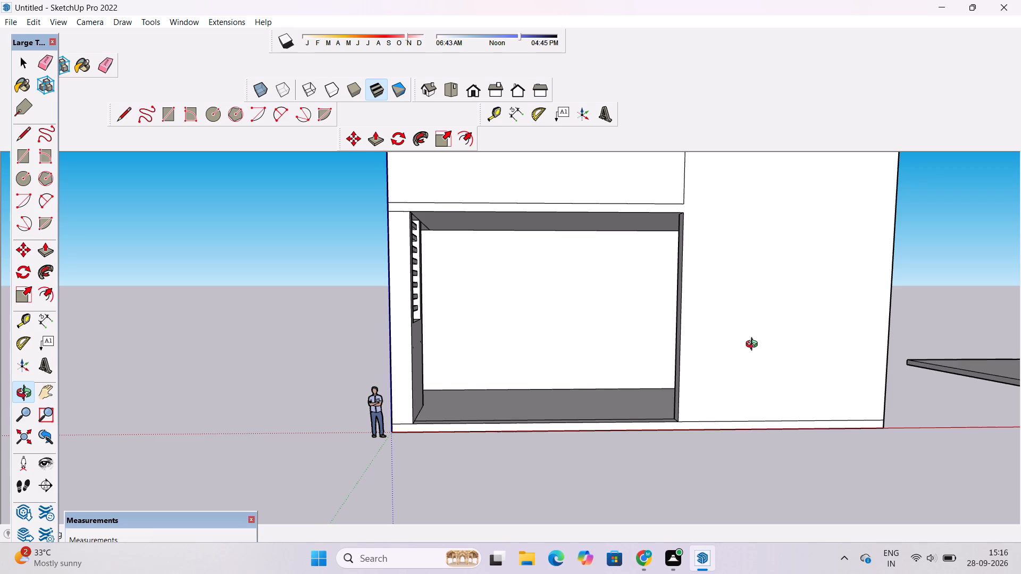
{"action": "scroll", "coordinate": [754, 344], "scroll_direction": "down", "scroll_amount": 2}
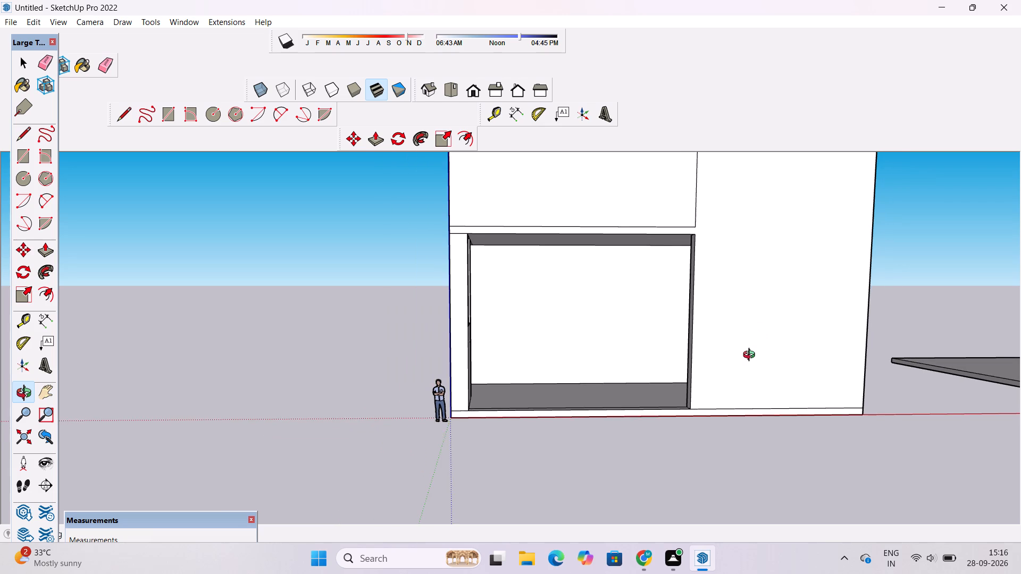
{"action": "scroll", "coordinate": [758, 339], "scroll_direction": "up", "scroll_amount": 1}
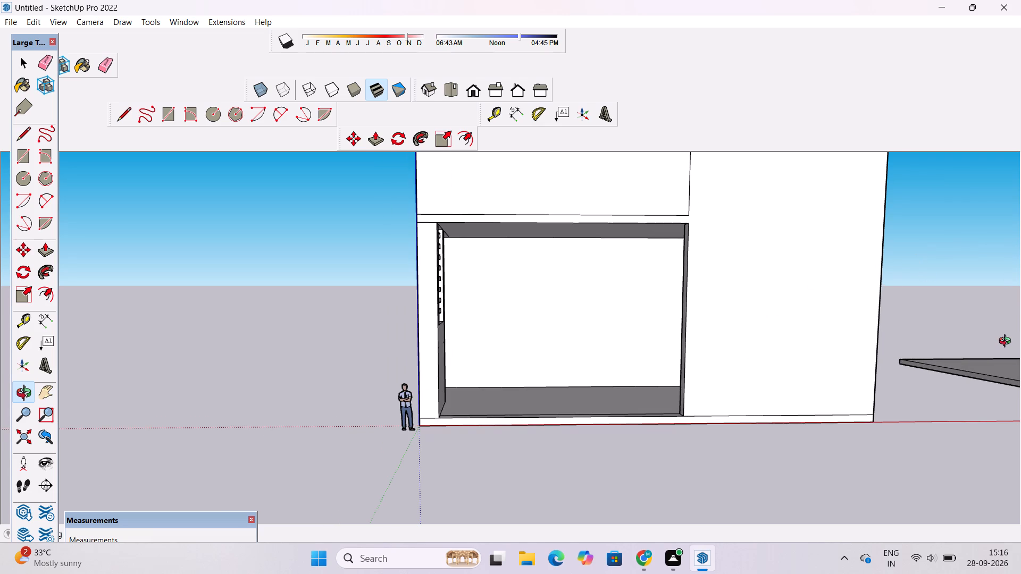
{"action": "scroll", "coordinate": [1007, 354], "scroll_direction": "down", "scroll_amount": 5}
{"action": "scroll", "coordinate": [718, 292], "scroll_direction": "down", "scroll_amount": 2}
{"action": "scroll", "coordinate": [766, 288], "scroll_direction": "up", "scroll_amount": 5}
Draw a 1' vertical line from the front opening's upper corner beside the tall block up to the floor-line corner above.
{"action": "left_click_drag", "start_coordinate": [768, 280], "coordinate": [646, 314], "text": "shift"}
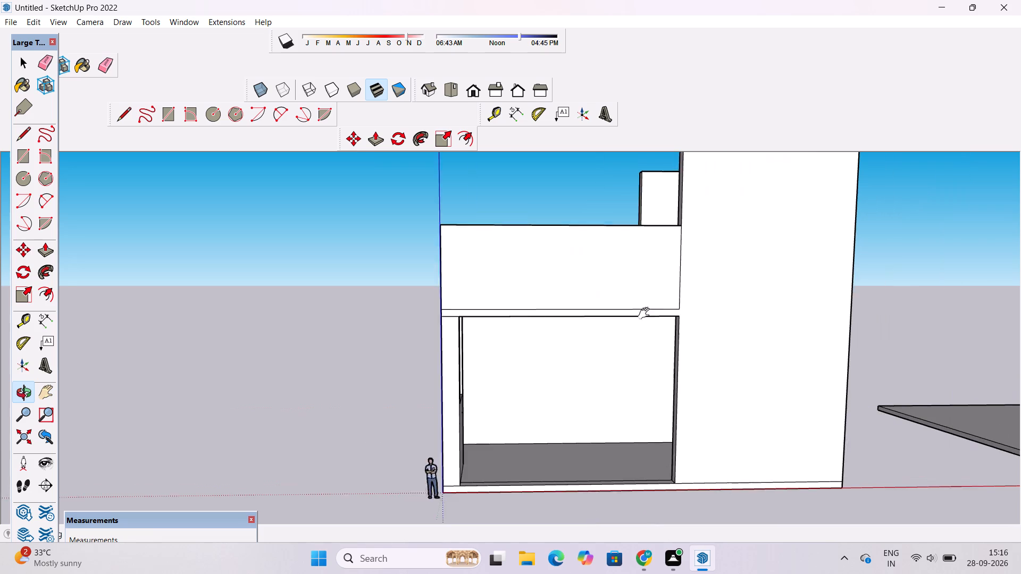
{"action": "left_click_drag", "start_coordinate": [646, 314], "coordinate": [647, 313], "text": "shift"}
{"action": "scroll", "coordinate": [607, 309], "scroll_direction": "up", "scroll_amount": 5}
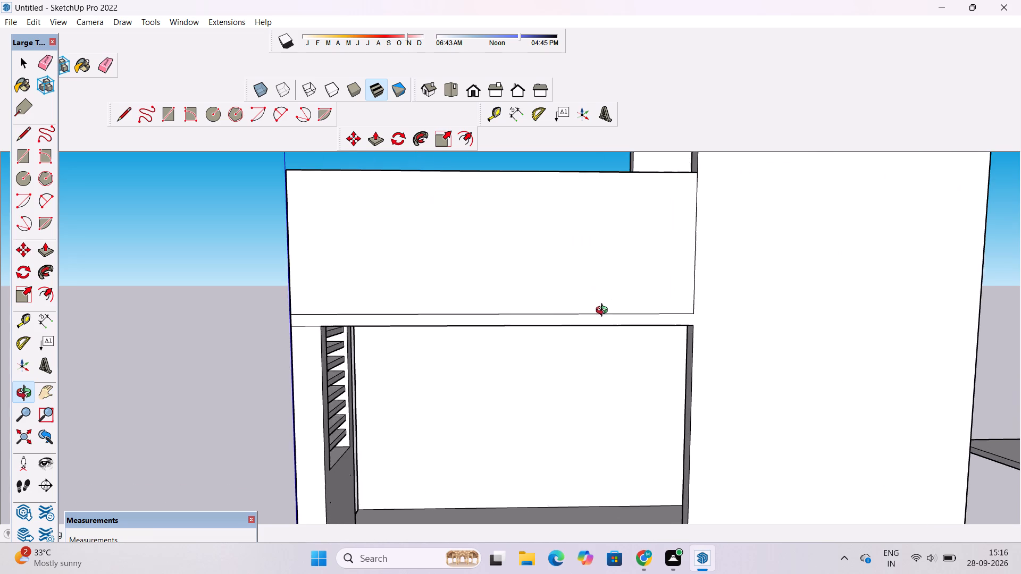
{"action": "left_click_drag", "start_coordinate": [604, 311], "coordinate": [503, 302], "text": "shift"}
{"action": "scroll", "coordinate": [498, 282], "scroll_direction": "down", "scroll_amount": 6}
{"action": "left_click_drag", "start_coordinate": [617, 301], "coordinate": [584, 305], "text": "shift"}
{"action": "scroll", "coordinate": [482, 324], "scroll_direction": "up", "scroll_amount": 4}
{"action": "left_click_drag", "start_coordinate": [559, 313], "coordinate": [505, 314], "text": "shift"}
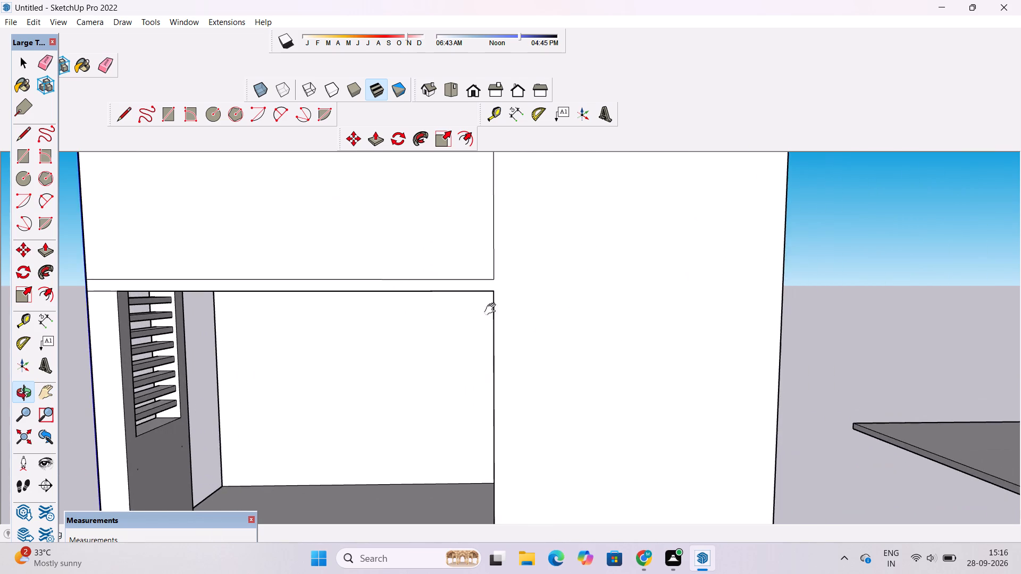
{"action": "scroll", "coordinate": [475, 300], "scroll_direction": "down", "scroll_amount": 7}
{"action": "left_click_drag", "start_coordinate": [507, 282], "coordinate": [467, 304]}
{"action": "scroll", "coordinate": [467, 305], "scroll_direction": "up", "scroll_amount": 6, "text": "shift"}
{"action": "left_click_drag", "start_coordinate": [412, 335], "coordinate": [405, 318], "text": "shift"}
{"action": "scroll", "coordinate": [406, 309], "scroll_direction": "up", "scroll_amount": 4, "text": "shift"}
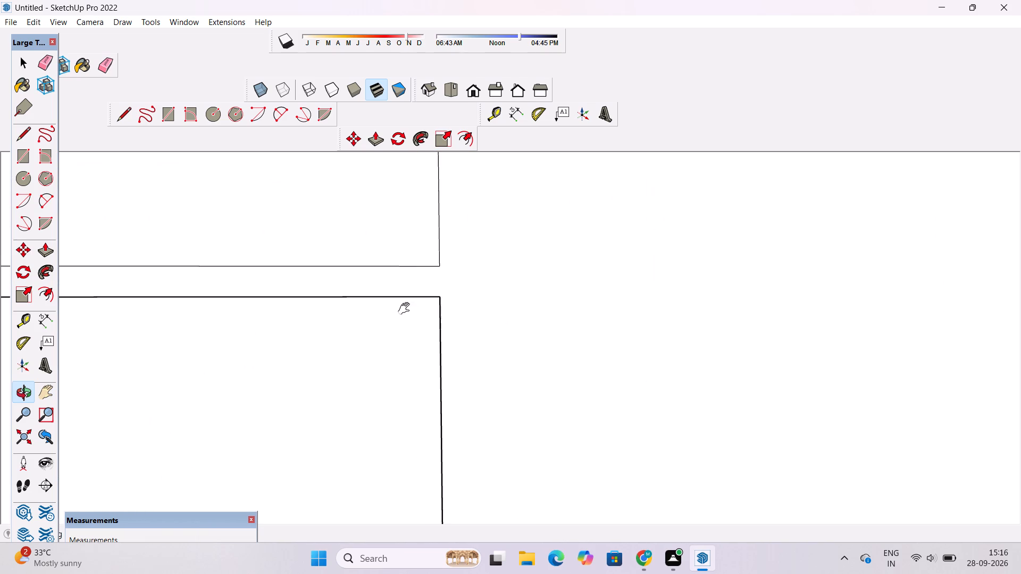
{"action": "scroll", "coordinate": [406, 309], "scroll_direction": "up", "scroll_amount": 7, "text": "shift"}
{"action": "left_click_drag", "start_coordinate": [445, 314], "coordinate": [421, 324], "text": "shift"}
{"action": "key", "text": "l"}
{"action": "scroll", "coordinate": [420, 316], "scroll_direction": "up", "scroll_amount": 4}
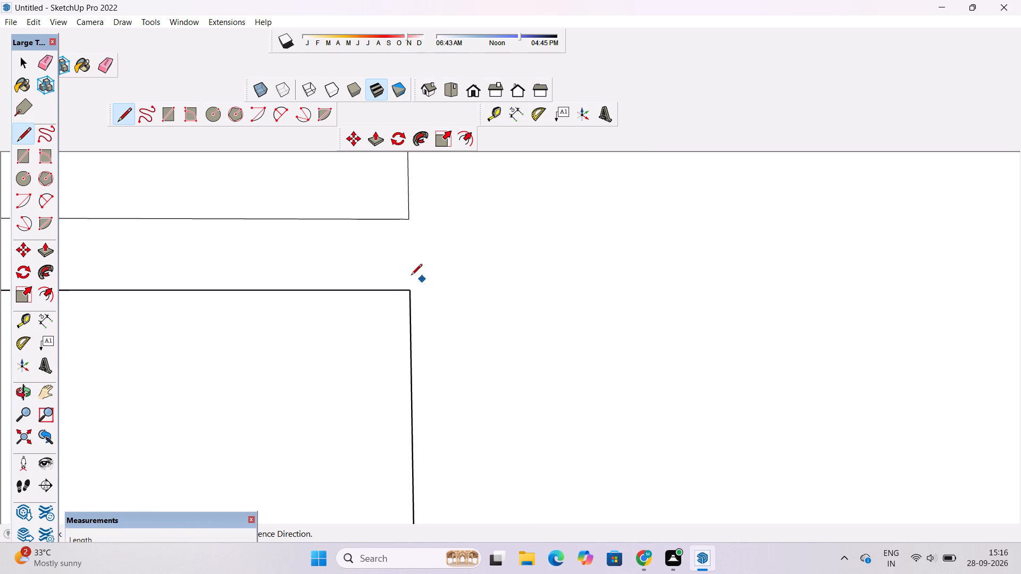
{"action": "left_click", "coordinate": [410, 293]}
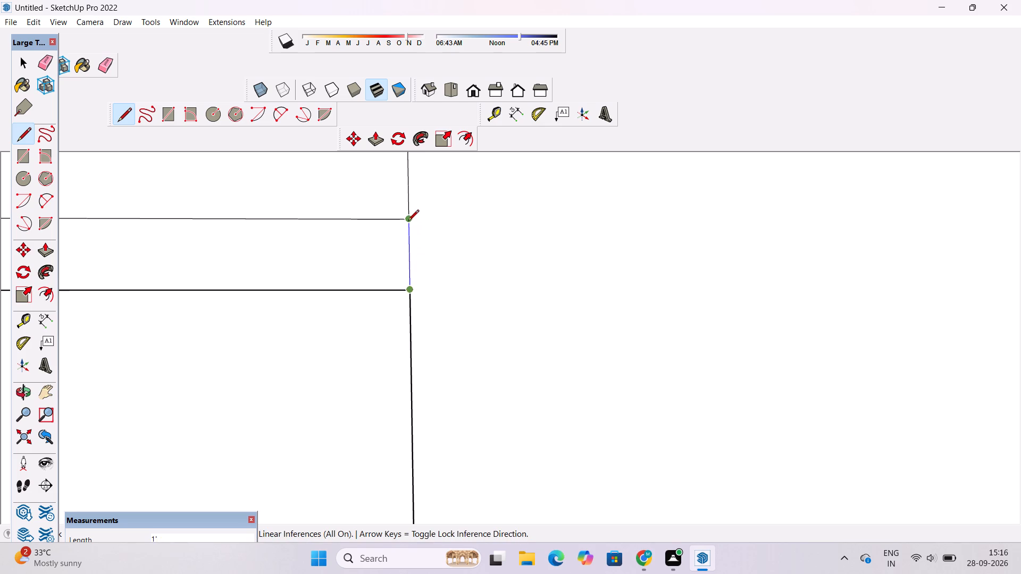
{"action": "left_click", "coordinate": [407, 222]}
{"action": "key", "text": "space"}
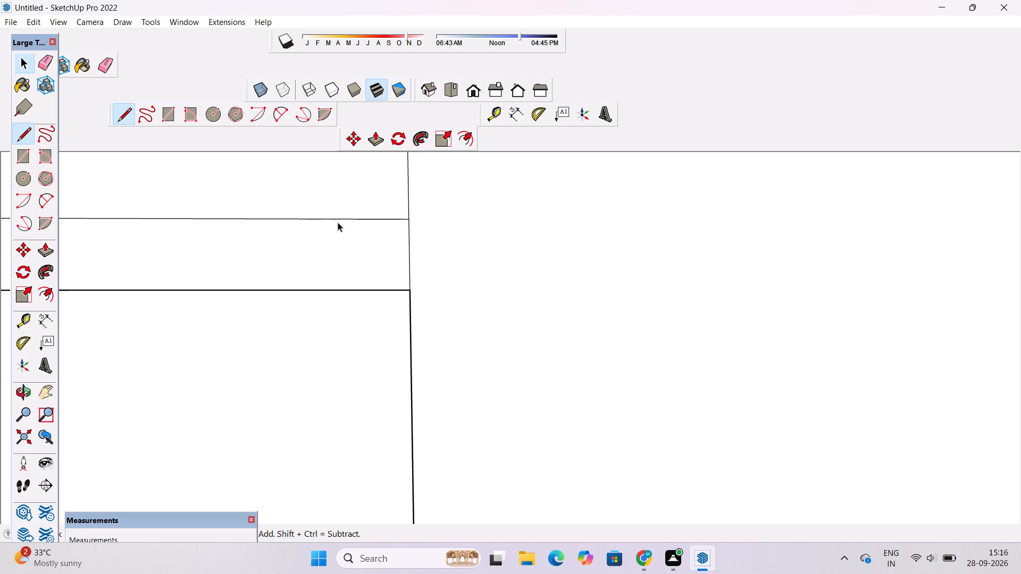
Examine the front face around the junction of the low and tall blocks, close up and as a whole.
{"action": "key", "text": "o"}
{"action": "scroll", "coordinate": [359, 240], "scroll_direction": "down", "scroll_amount": 10}
{"action": "left_click_drag", "start_coordinate": [378, 258], "coordinate": [389, 273], "text": "shift"}
{"action": "scroll", "coordinate": [389, 272], "scroll_direction": "down", "scroll_amount": 5}
{"action": "left_click_drag", "start_coordinate": [391, 282], "coordinate": [408, 250], "text": "shift"}
{"action": "scroll", "coordinate": [409, 251], "scroll_direction": "down", "scroll_amount": 5, "text": "shift"}
{"action": "left_click_drag", "start_coordinate": [409, 258], "coordinate": [408, 273]}
{"action": "scroll", "coordinate": [407, 273], "scroll_direction": "down", "scroll_amount": 3}
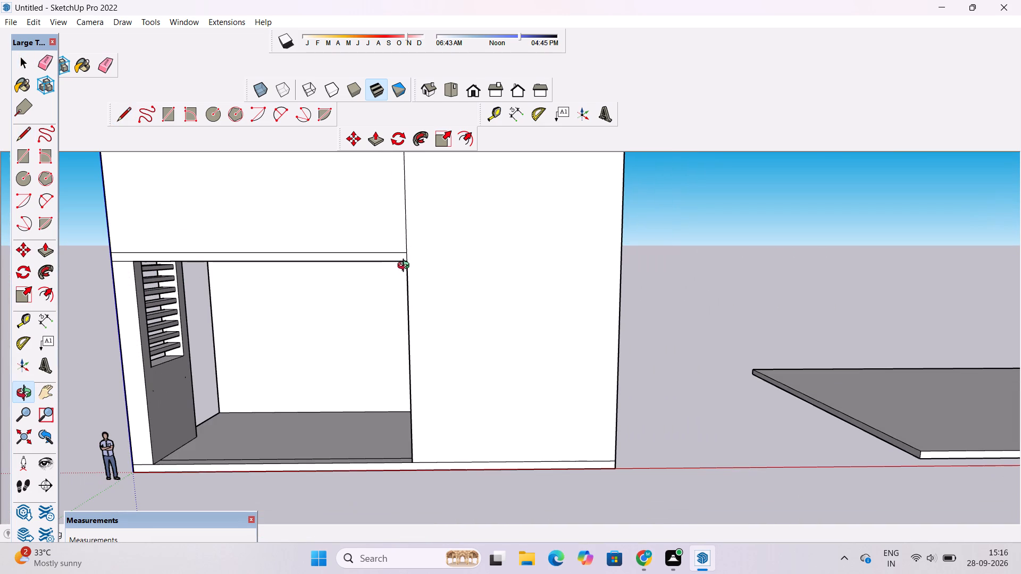
{"action": "left_click_drag", "start_coordinate": [403, 273], "coordinate": [405, 249]}
{"action": "scroll", "coordinate": [405, 249], "scroll_direction": "down", "scroll_amount": 4}
{"action": "left_click_drag", "start_coordinate": [397, 274], "coordinate": [411, 244]}
{"action": "left_click_drag", "start_coordinate": [411, 244], "coordinate": [361, 347], "text": "shift"}
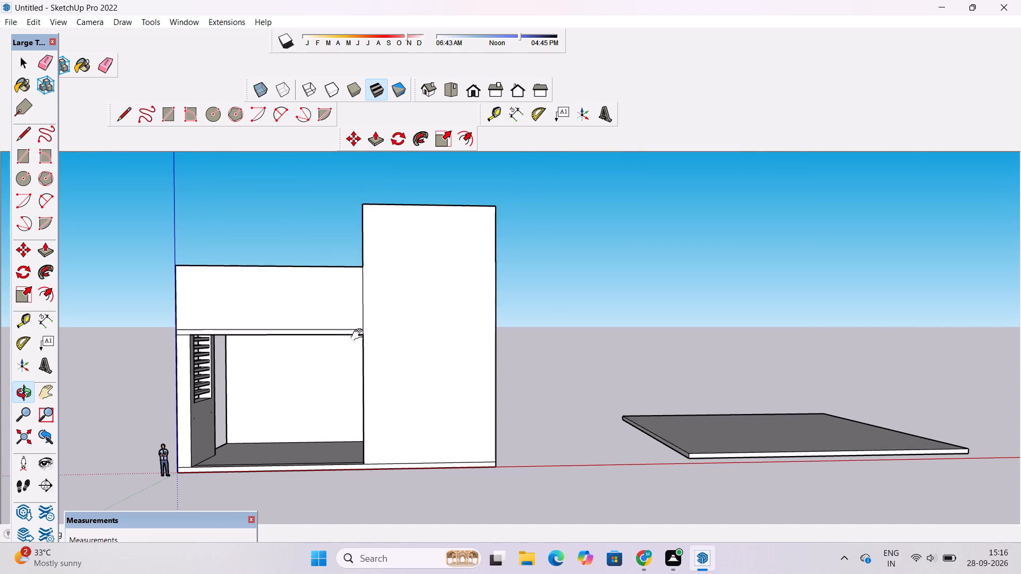
{"action": "left_click_drag", "start_coordinate": [394, 315], "coordinate": [380, 302], "text": "shift"}
{"action": "left_click_drag", "start_coordinate": [354, 332], "coordinate": [395, 310]}
{"action": "scroll", "coordinate": [395, 310], "scroll_direction": "down", "scroll_amount": 2}
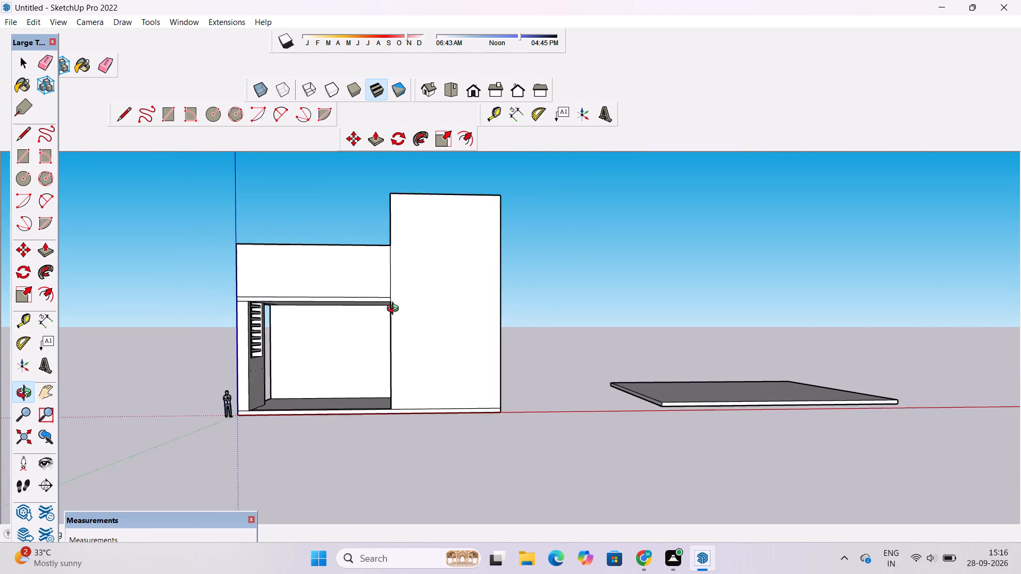
{"action": "scroll", "coordinate": [395, 310], "scroll_direction": "down", "scroll_amount": 1}
{"action": "left_click", "coordinate": [396, 309], "text": "shift"}
{"action": "scroll", "coordinate": [395, 313], "scroll_direction": "up", "scroll_amount": 4}
{"action": "left_click_drag", "start_coordinate": [395, 313], "coordinate": [377, 318], "text": "shift"}
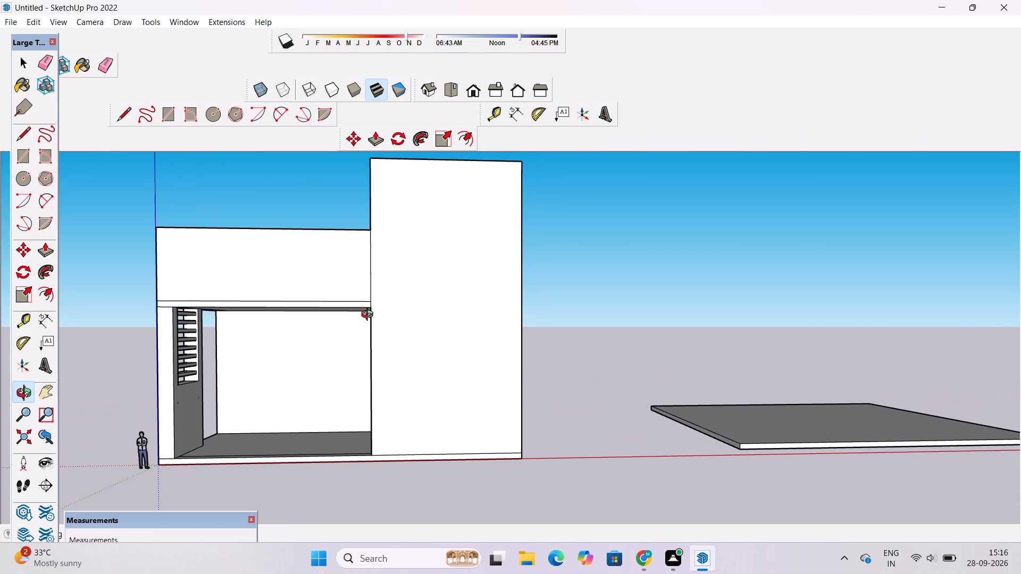
{"action": "scroll", "coordinate": [359, 314], "scroll_direction": "down", "scroll_amount": 3}
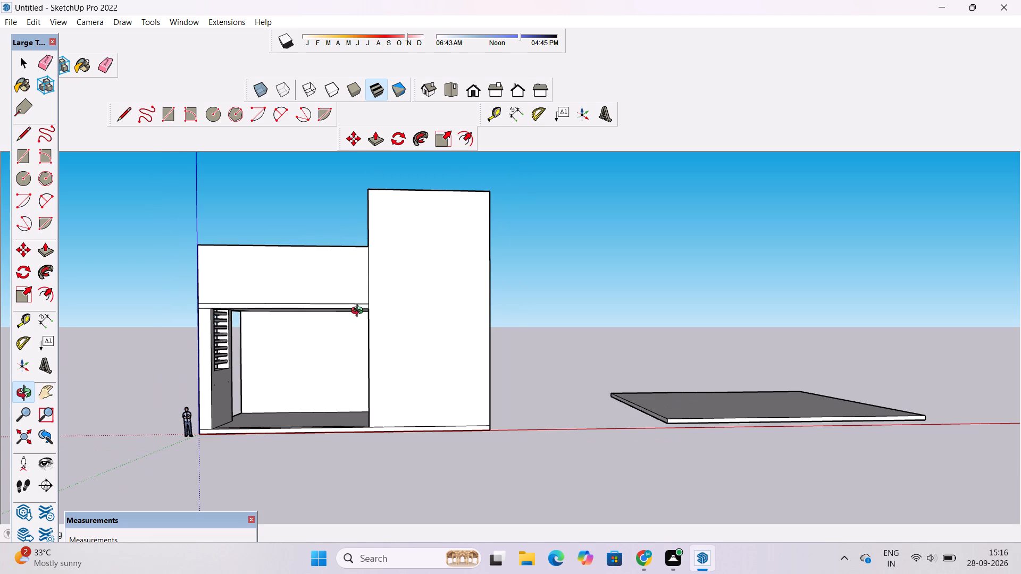
Examine the building from above and from the front, looking closely at the tall block's parapet walls and upper storey.
{"action": "left_click_drag", "start_coordinate": [358, 311], "coordinate": [366, 486]}
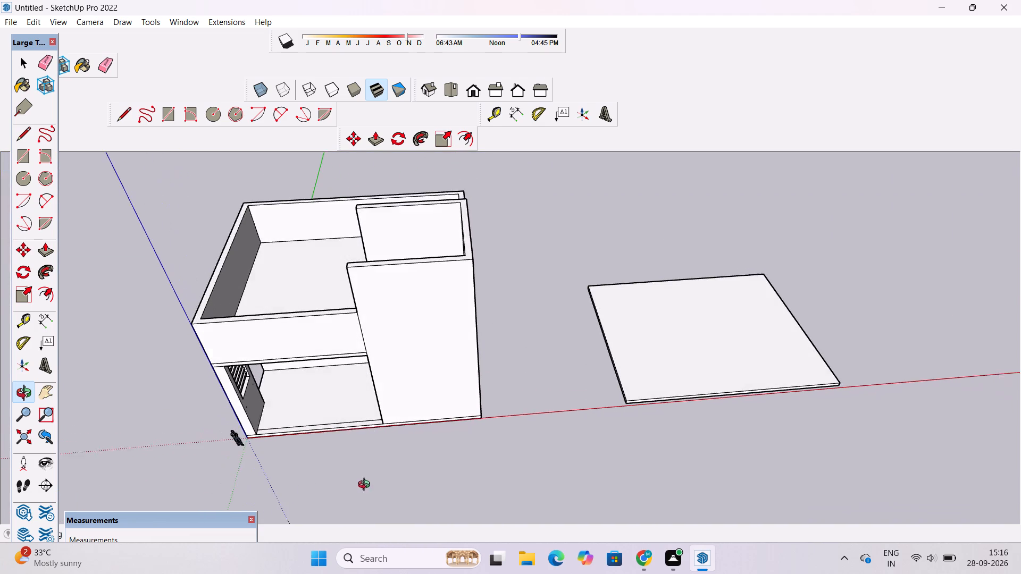
{"action": "left_click_drag", "start_coordinate": [366, 486], "coordinate": [371, 478]}
{"action": "scroll", "coordinate": [369, 251], "scroll_direction": "up", "scroll_amount": 6}
{"action": "left_click_drag", "start_coordinate": [366, 242], "coordinate": [366, 248], "text": "shift"}
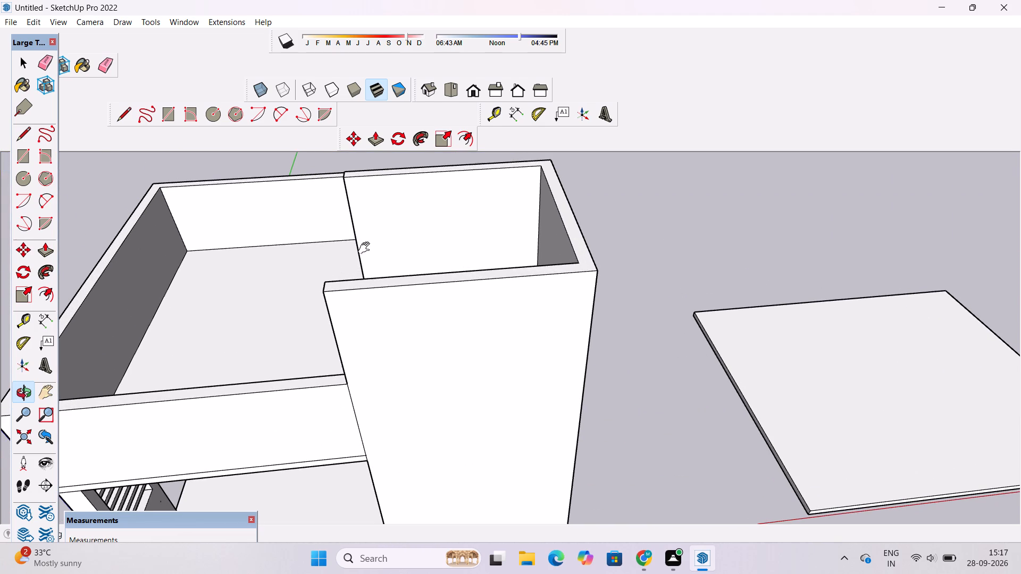
{"action": "left_click_drag", "start_coordinate": [403, 318], "coordinate": [389, 258]}
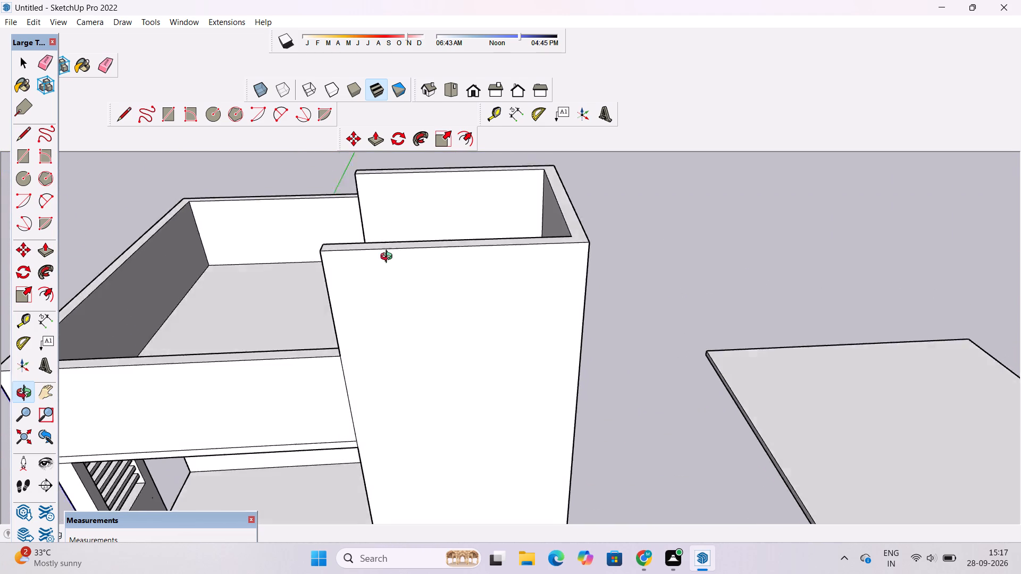
{"action": "left_click_drag", "start_coordinate": [389, 258], "coordinate": [388, 216]}
{"action": "scroll", "coordinate": [379, 231], "scroll_direction": "down", "scroll_amount": 5}
{"action": "left_click_drag", "start_coordinate": [371, 327], "coordinate": [369, 272]}
{"action": "left_click_drag", "start_coordinate": [366, 306], "coordinate": [358, 260], "text": "shift"}
{"action": "scroll", "coordinate": [358, 257], "scroll_direction": "down", "scroll_amount": 4}
{"action": "left_click_drag", "start_coordinate": [358, 263], "coordinate": [348, 272], "text": "shift"}
Place a vertical guide on the tall block's front face, offset 11' from its edge beside the low block.
{"action": "key", "text": "t"}
{"action": "scroll", "coordinate": [336, 272], "scroll_direction": "up", "scroll_amount": 1}
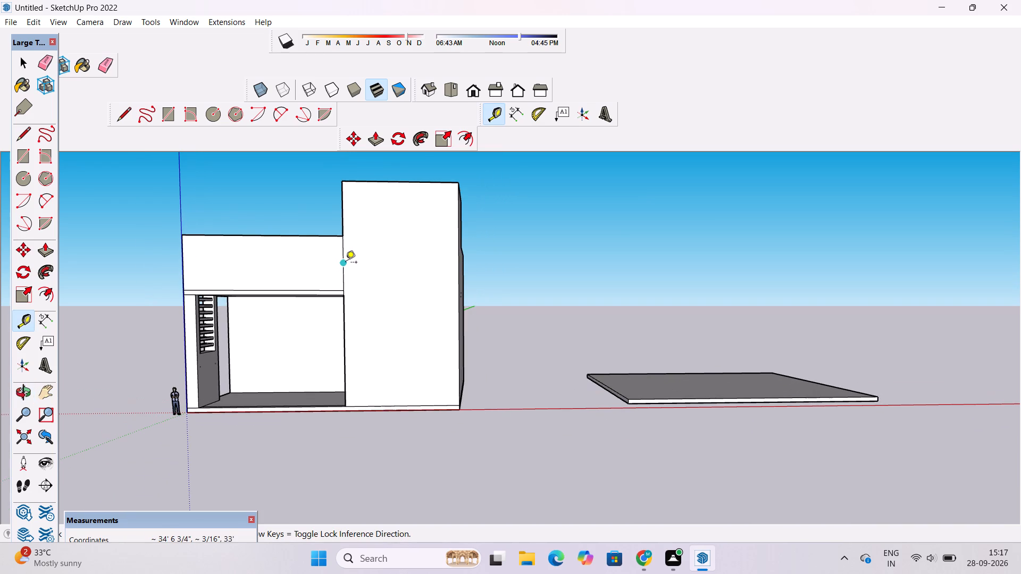
{"action": "scroll", "coordinate": [345, 265], "scroll_direction": "up", "scroll_amount": 4}
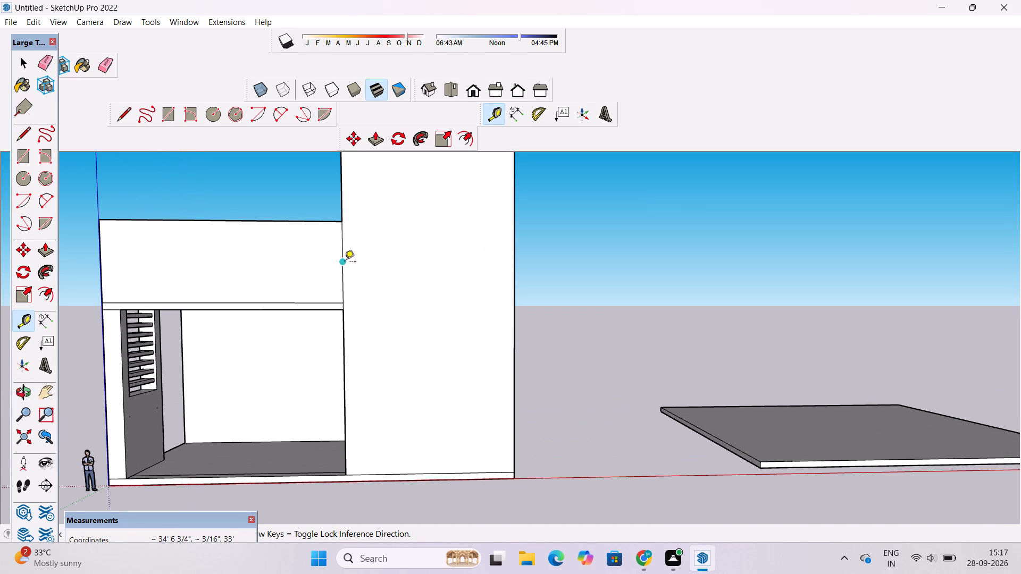
{"action": "left_click", "coordinate": [345, 263]}
{"action": "scroll", "coordinate": [372, 263], "scroll_direction": "down", "scroll_amount": 5}
{"action": "scroll", "coordinate": [383, 261], "scroll_direction": "up", "scroll_amount": 1}
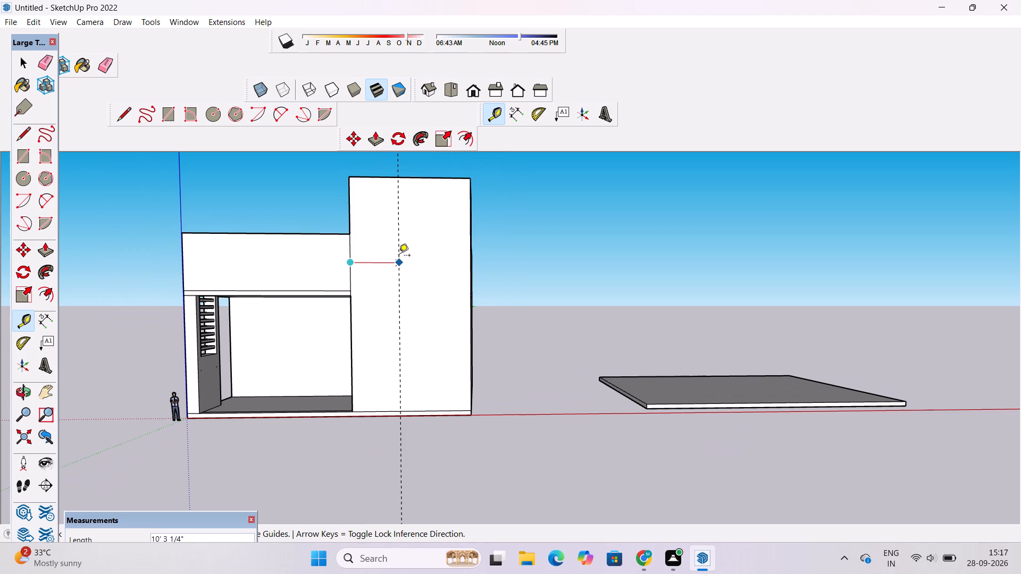
{"action": "type", "text": "11'"}
{"action": "key", "text": "Return"}
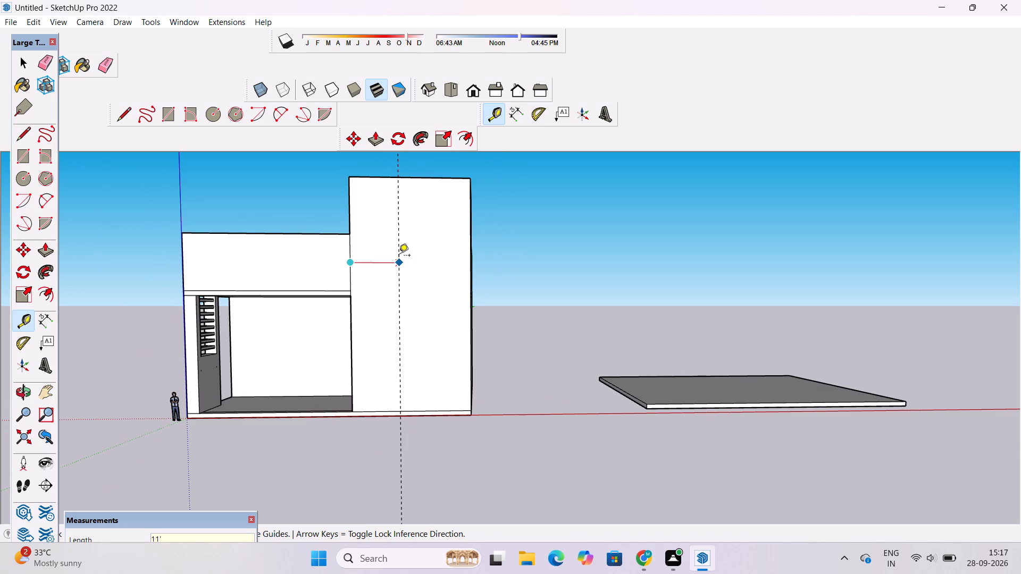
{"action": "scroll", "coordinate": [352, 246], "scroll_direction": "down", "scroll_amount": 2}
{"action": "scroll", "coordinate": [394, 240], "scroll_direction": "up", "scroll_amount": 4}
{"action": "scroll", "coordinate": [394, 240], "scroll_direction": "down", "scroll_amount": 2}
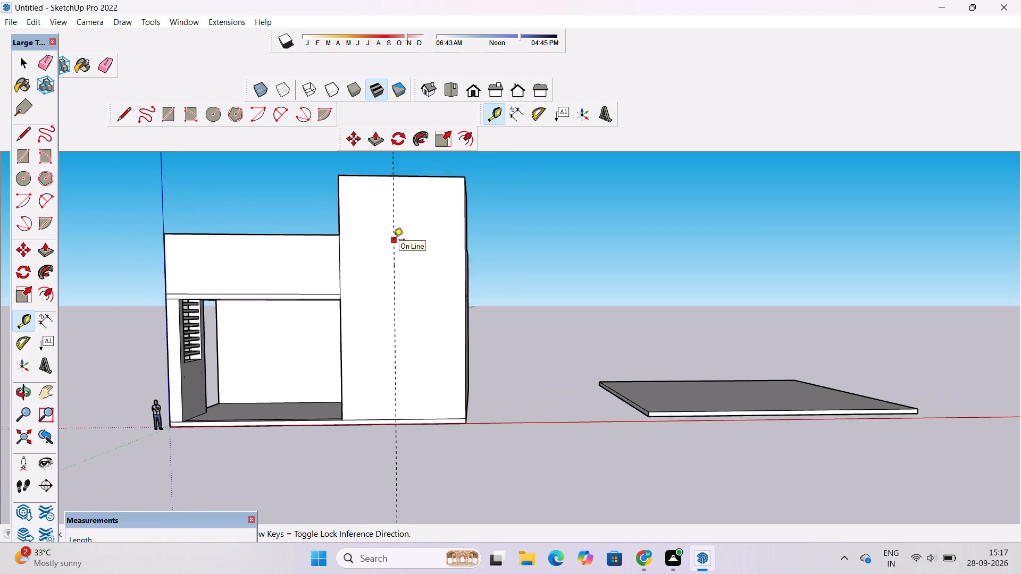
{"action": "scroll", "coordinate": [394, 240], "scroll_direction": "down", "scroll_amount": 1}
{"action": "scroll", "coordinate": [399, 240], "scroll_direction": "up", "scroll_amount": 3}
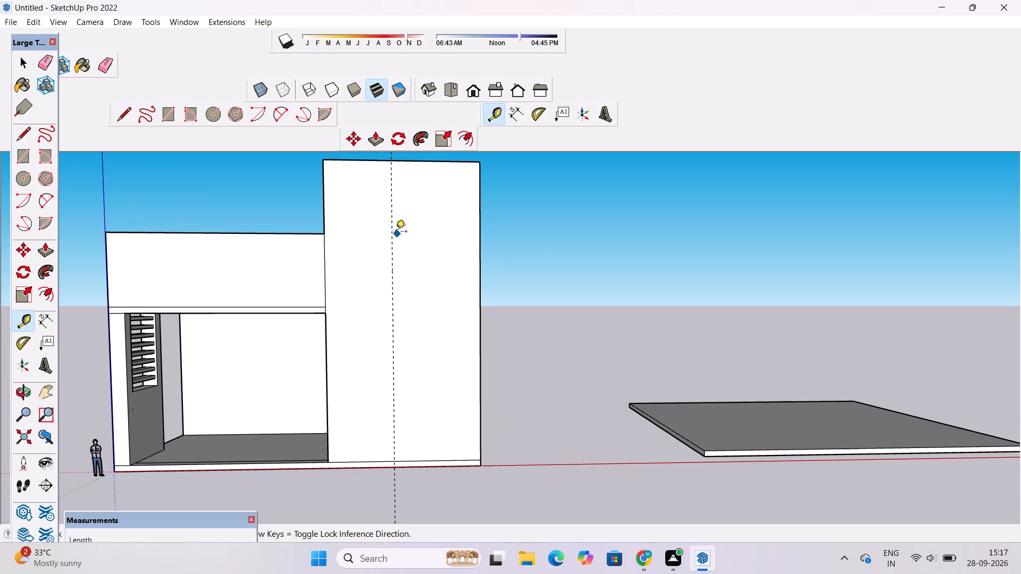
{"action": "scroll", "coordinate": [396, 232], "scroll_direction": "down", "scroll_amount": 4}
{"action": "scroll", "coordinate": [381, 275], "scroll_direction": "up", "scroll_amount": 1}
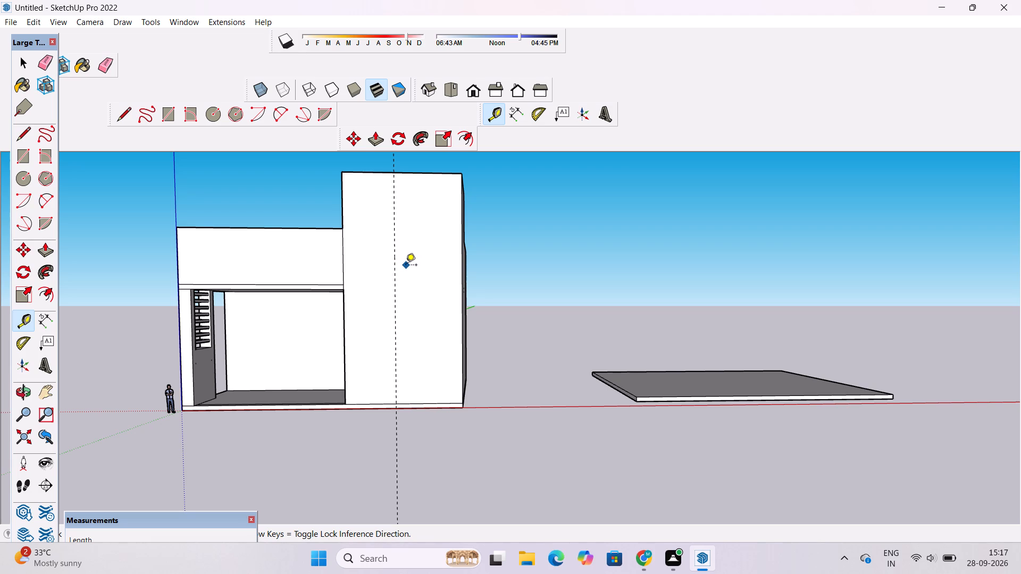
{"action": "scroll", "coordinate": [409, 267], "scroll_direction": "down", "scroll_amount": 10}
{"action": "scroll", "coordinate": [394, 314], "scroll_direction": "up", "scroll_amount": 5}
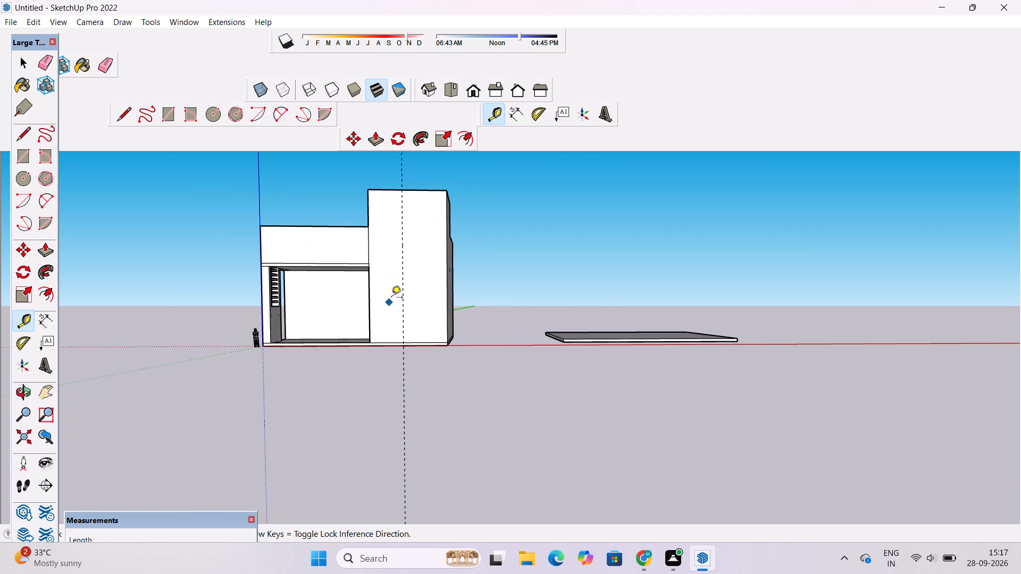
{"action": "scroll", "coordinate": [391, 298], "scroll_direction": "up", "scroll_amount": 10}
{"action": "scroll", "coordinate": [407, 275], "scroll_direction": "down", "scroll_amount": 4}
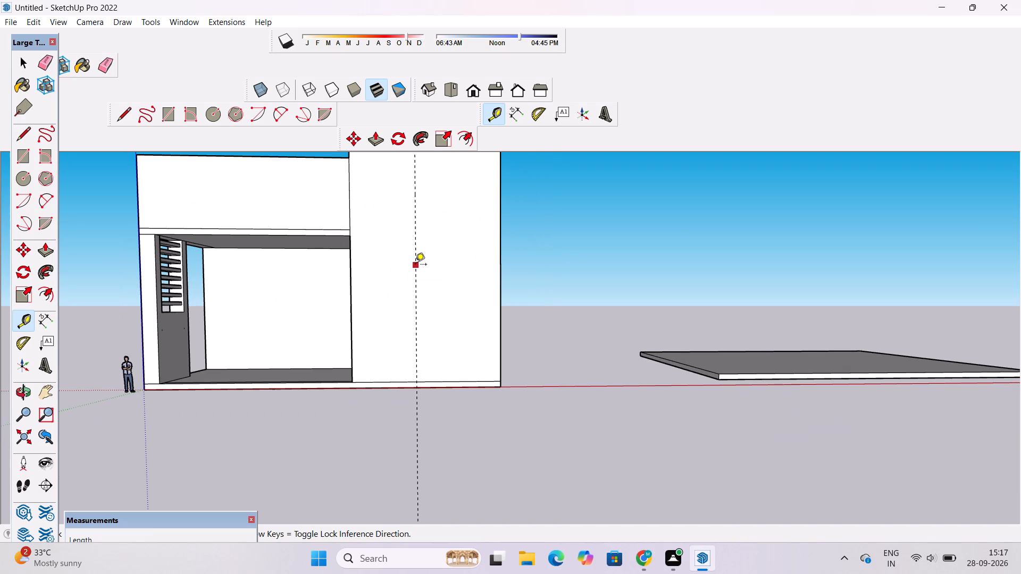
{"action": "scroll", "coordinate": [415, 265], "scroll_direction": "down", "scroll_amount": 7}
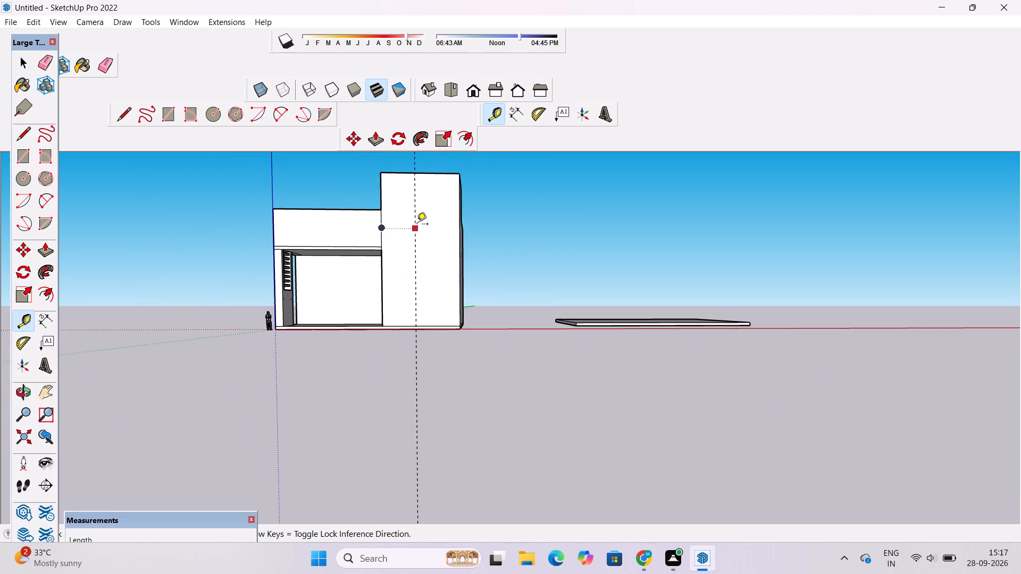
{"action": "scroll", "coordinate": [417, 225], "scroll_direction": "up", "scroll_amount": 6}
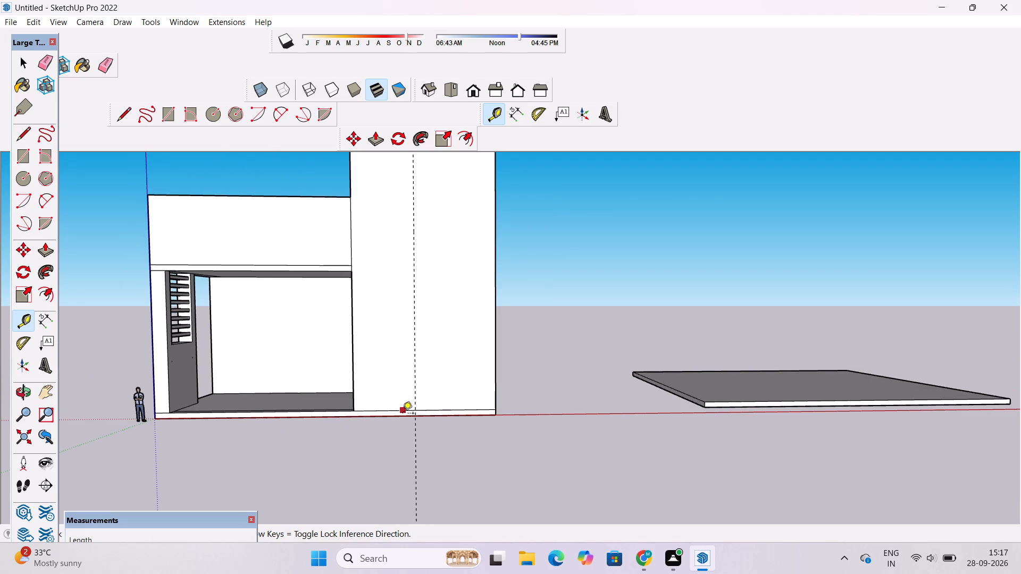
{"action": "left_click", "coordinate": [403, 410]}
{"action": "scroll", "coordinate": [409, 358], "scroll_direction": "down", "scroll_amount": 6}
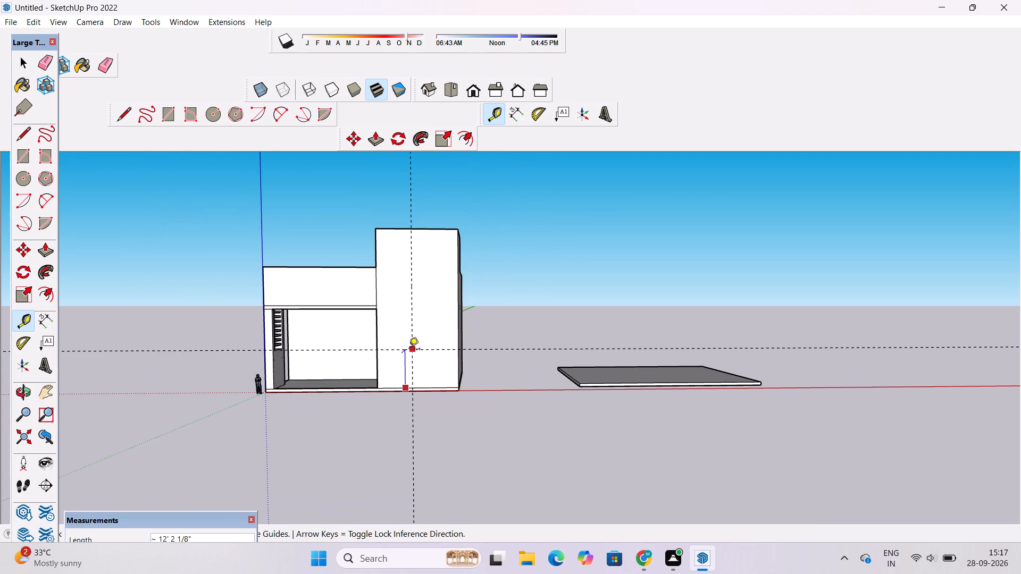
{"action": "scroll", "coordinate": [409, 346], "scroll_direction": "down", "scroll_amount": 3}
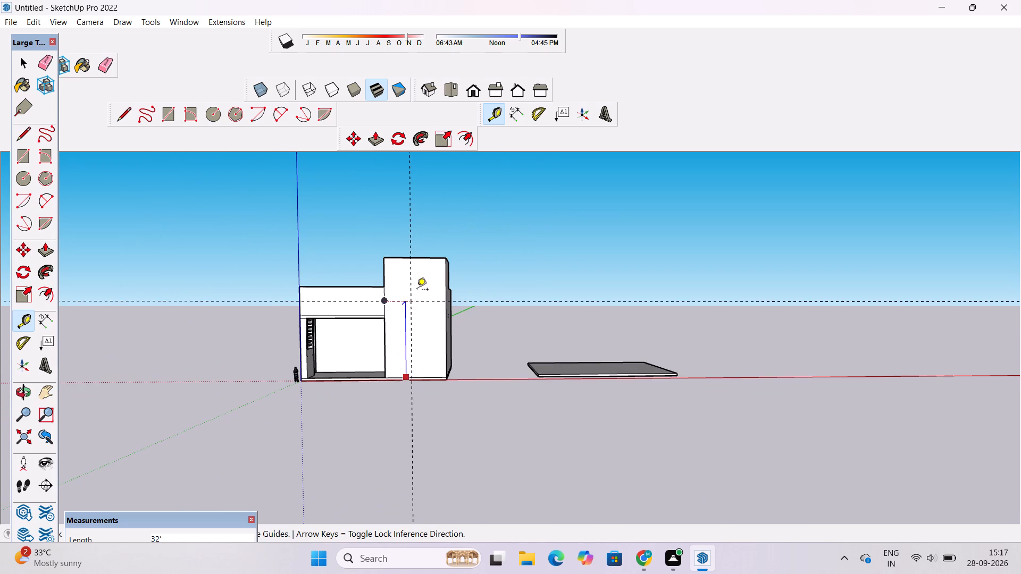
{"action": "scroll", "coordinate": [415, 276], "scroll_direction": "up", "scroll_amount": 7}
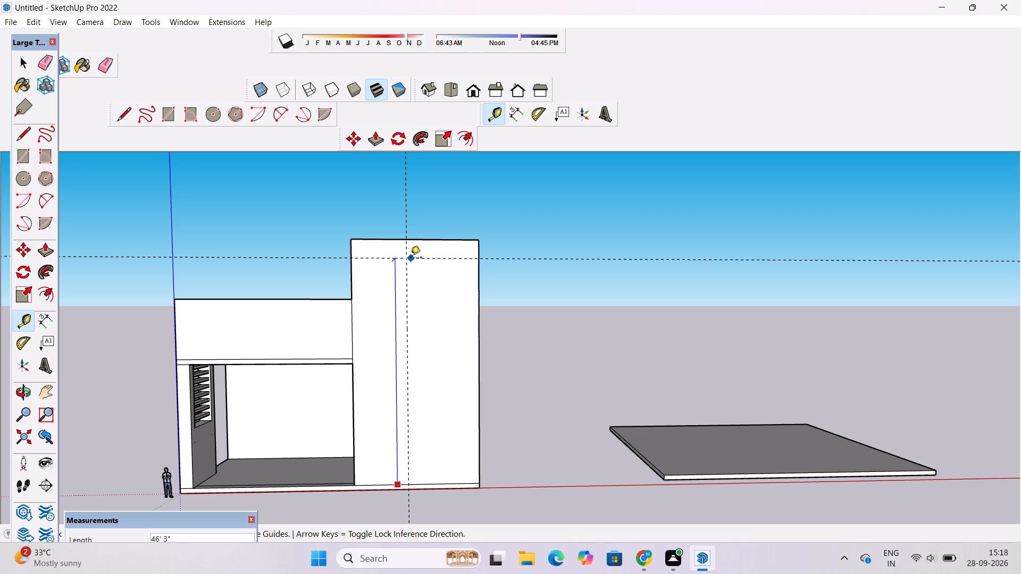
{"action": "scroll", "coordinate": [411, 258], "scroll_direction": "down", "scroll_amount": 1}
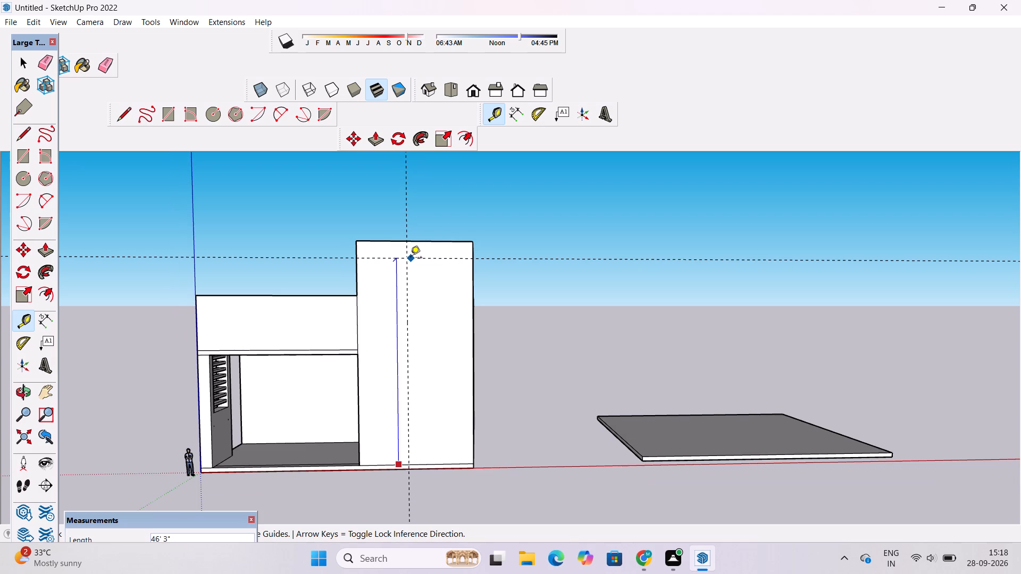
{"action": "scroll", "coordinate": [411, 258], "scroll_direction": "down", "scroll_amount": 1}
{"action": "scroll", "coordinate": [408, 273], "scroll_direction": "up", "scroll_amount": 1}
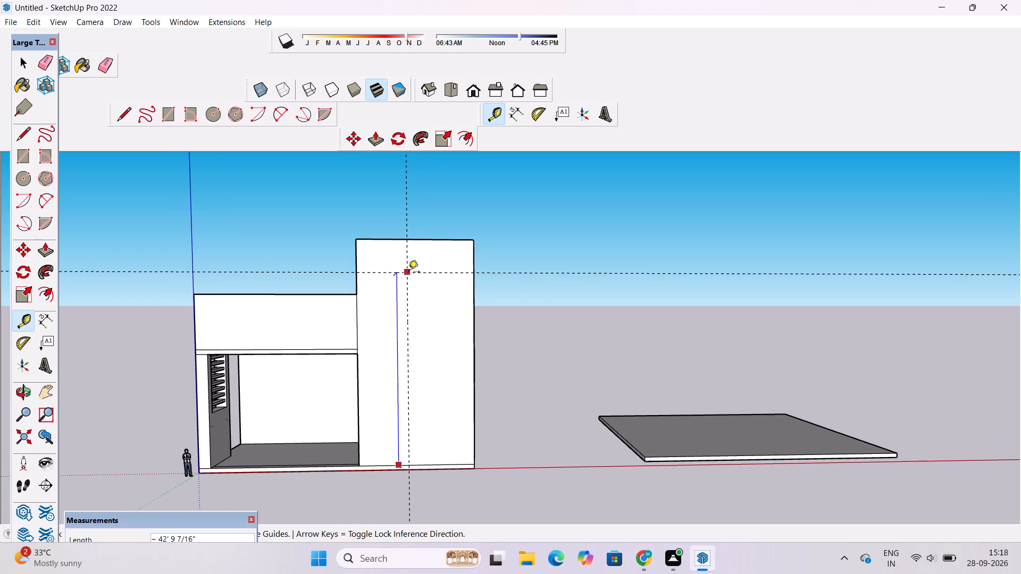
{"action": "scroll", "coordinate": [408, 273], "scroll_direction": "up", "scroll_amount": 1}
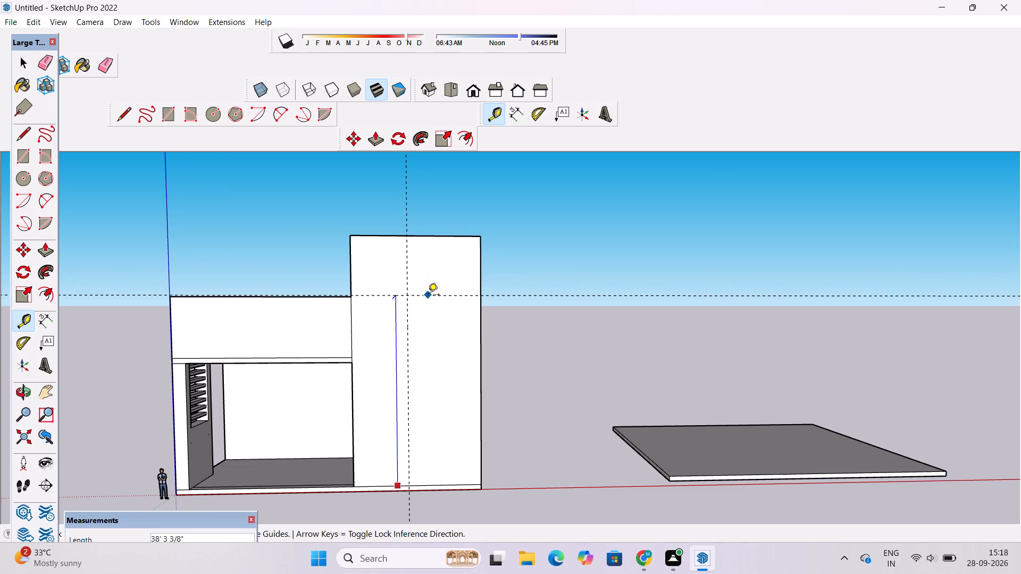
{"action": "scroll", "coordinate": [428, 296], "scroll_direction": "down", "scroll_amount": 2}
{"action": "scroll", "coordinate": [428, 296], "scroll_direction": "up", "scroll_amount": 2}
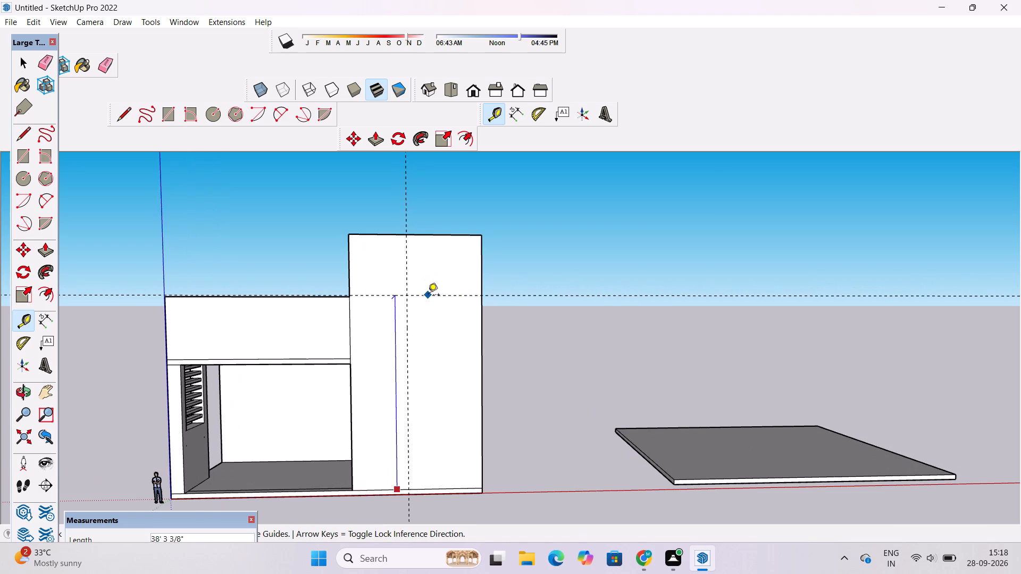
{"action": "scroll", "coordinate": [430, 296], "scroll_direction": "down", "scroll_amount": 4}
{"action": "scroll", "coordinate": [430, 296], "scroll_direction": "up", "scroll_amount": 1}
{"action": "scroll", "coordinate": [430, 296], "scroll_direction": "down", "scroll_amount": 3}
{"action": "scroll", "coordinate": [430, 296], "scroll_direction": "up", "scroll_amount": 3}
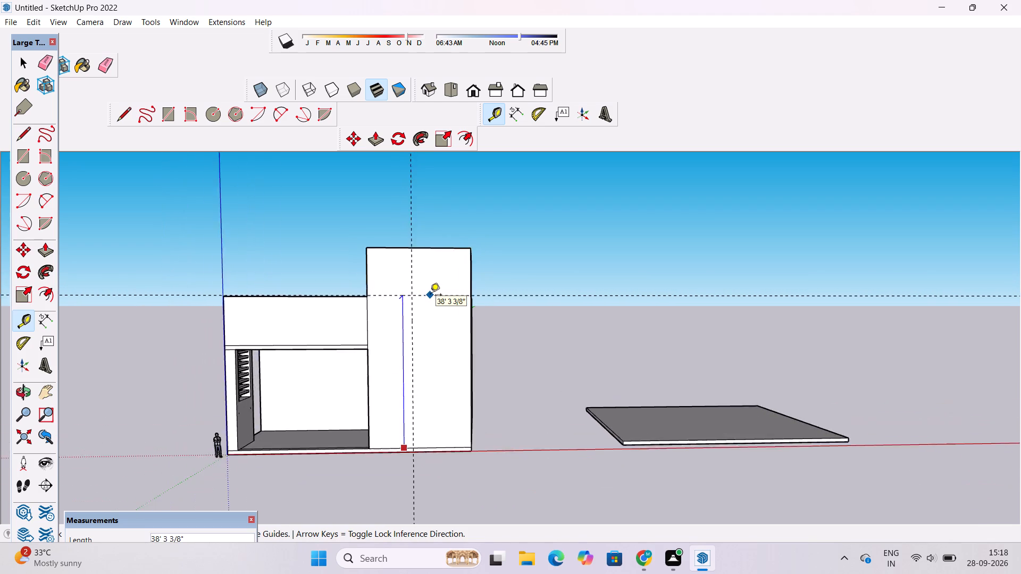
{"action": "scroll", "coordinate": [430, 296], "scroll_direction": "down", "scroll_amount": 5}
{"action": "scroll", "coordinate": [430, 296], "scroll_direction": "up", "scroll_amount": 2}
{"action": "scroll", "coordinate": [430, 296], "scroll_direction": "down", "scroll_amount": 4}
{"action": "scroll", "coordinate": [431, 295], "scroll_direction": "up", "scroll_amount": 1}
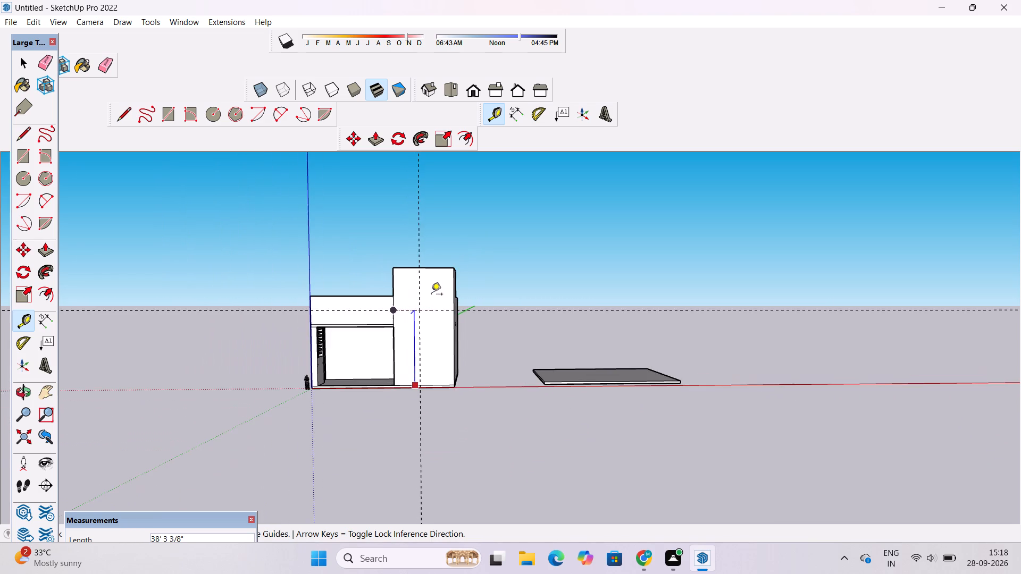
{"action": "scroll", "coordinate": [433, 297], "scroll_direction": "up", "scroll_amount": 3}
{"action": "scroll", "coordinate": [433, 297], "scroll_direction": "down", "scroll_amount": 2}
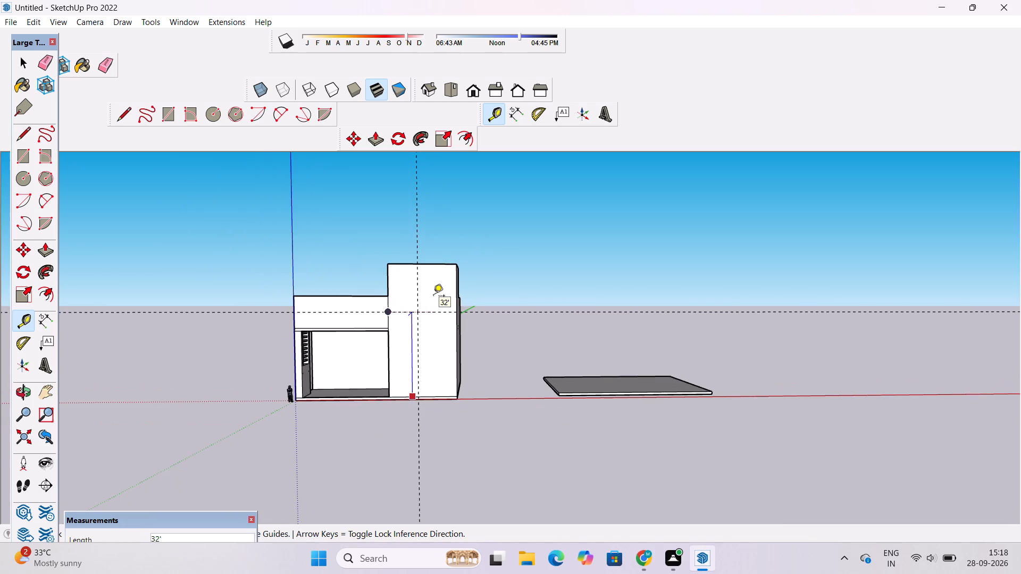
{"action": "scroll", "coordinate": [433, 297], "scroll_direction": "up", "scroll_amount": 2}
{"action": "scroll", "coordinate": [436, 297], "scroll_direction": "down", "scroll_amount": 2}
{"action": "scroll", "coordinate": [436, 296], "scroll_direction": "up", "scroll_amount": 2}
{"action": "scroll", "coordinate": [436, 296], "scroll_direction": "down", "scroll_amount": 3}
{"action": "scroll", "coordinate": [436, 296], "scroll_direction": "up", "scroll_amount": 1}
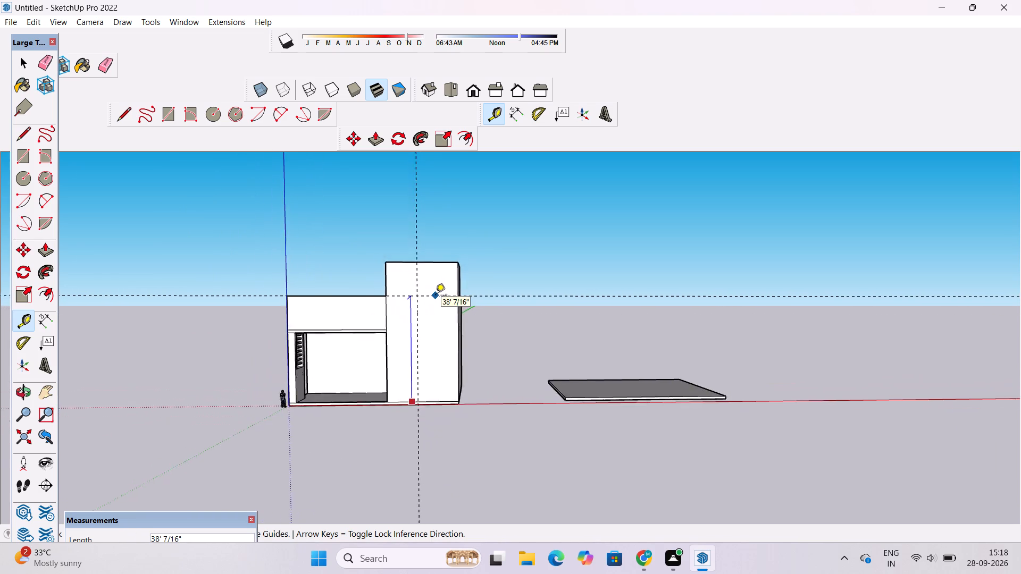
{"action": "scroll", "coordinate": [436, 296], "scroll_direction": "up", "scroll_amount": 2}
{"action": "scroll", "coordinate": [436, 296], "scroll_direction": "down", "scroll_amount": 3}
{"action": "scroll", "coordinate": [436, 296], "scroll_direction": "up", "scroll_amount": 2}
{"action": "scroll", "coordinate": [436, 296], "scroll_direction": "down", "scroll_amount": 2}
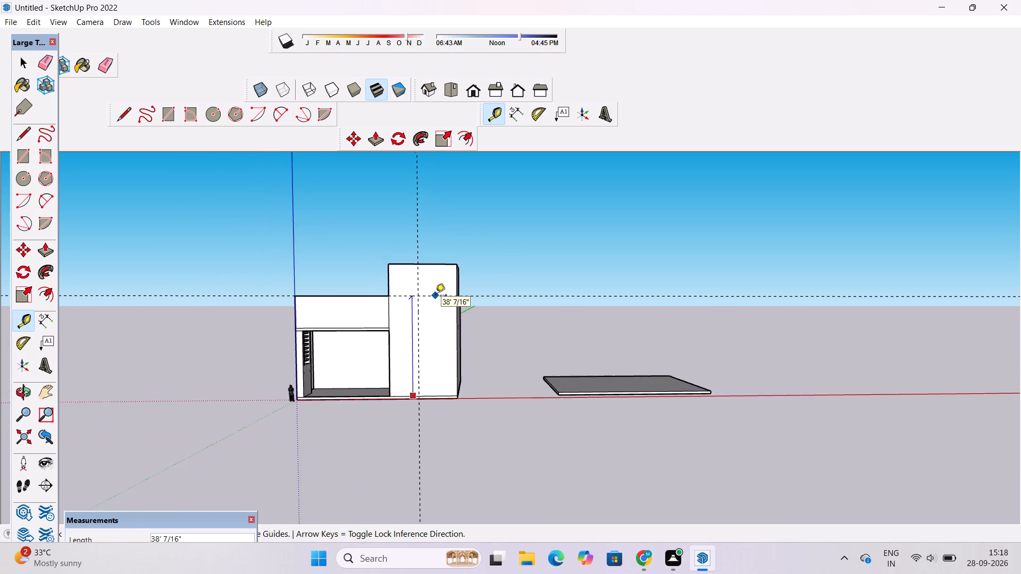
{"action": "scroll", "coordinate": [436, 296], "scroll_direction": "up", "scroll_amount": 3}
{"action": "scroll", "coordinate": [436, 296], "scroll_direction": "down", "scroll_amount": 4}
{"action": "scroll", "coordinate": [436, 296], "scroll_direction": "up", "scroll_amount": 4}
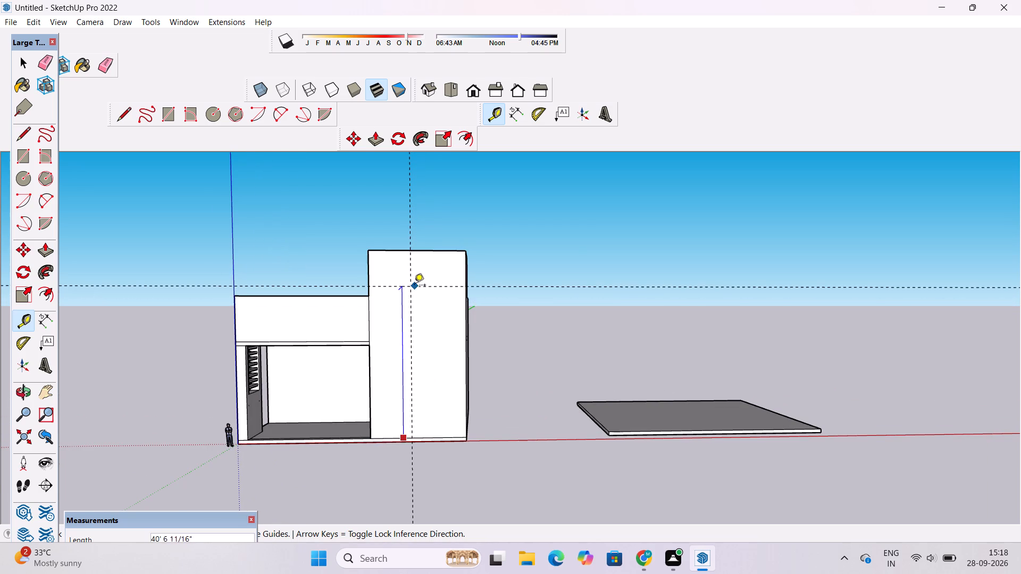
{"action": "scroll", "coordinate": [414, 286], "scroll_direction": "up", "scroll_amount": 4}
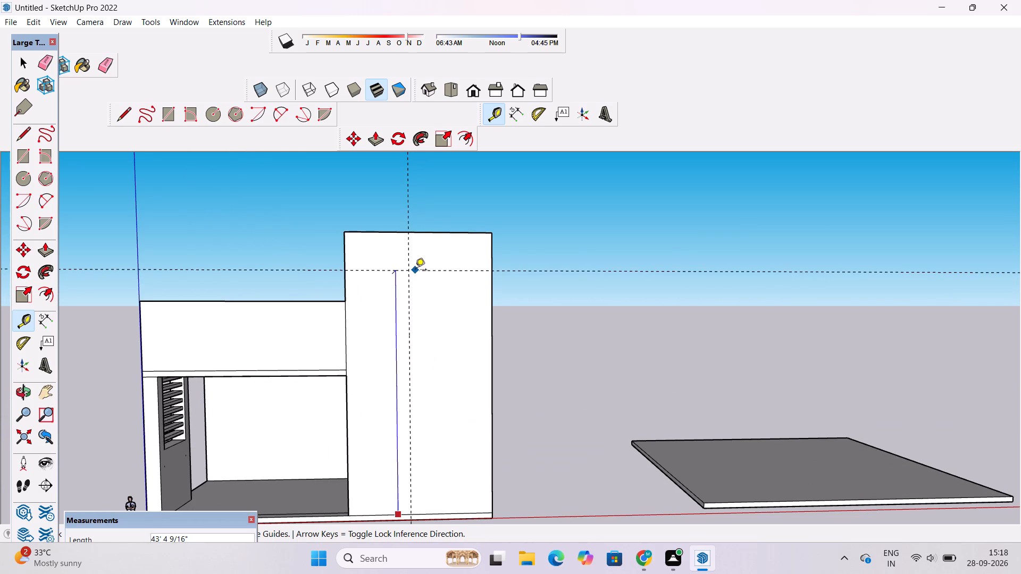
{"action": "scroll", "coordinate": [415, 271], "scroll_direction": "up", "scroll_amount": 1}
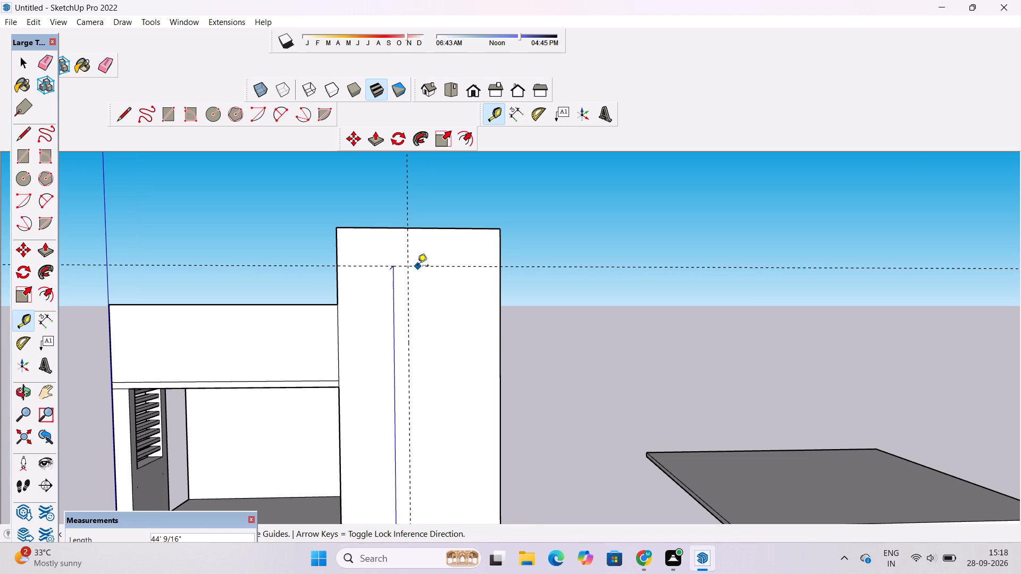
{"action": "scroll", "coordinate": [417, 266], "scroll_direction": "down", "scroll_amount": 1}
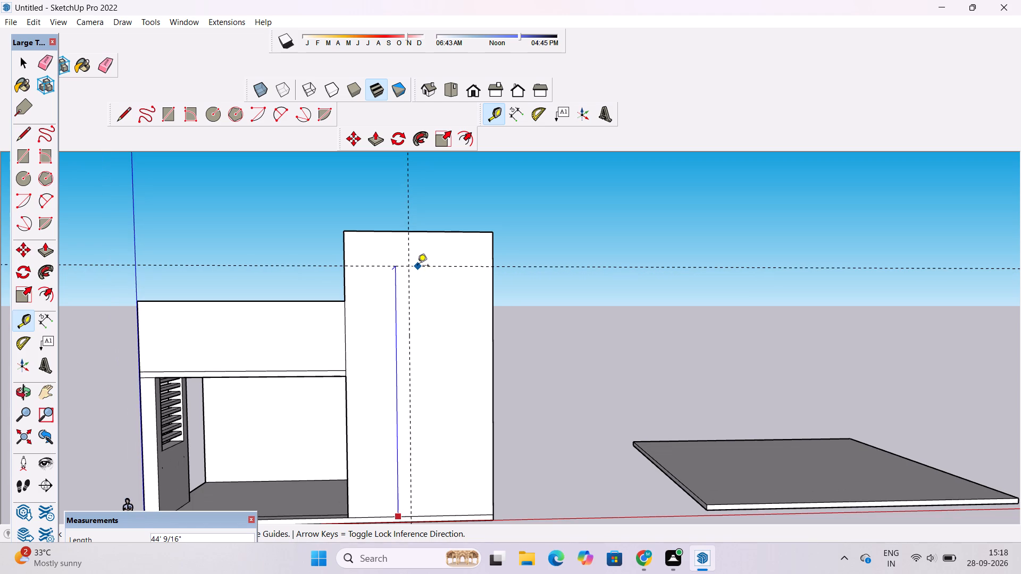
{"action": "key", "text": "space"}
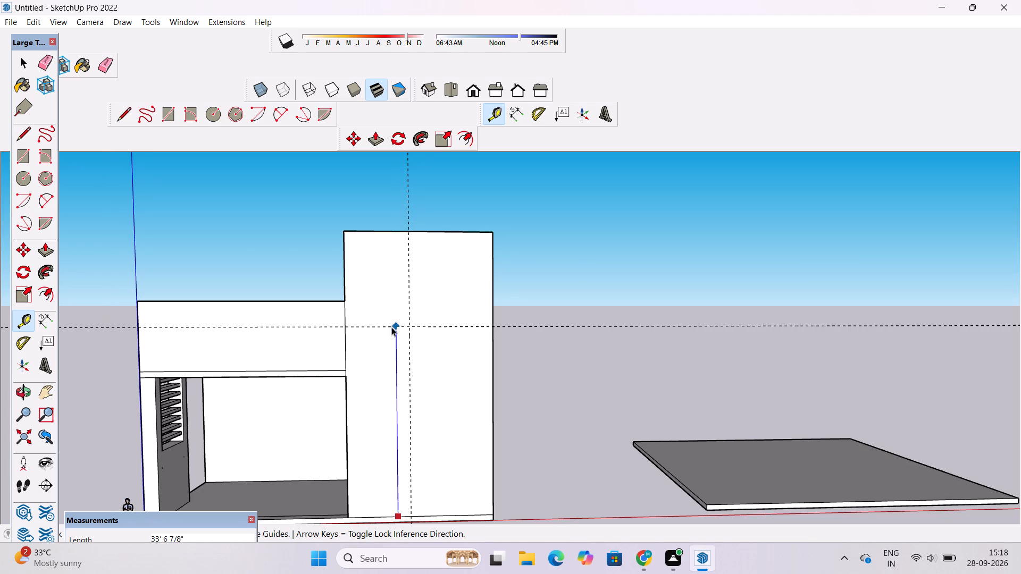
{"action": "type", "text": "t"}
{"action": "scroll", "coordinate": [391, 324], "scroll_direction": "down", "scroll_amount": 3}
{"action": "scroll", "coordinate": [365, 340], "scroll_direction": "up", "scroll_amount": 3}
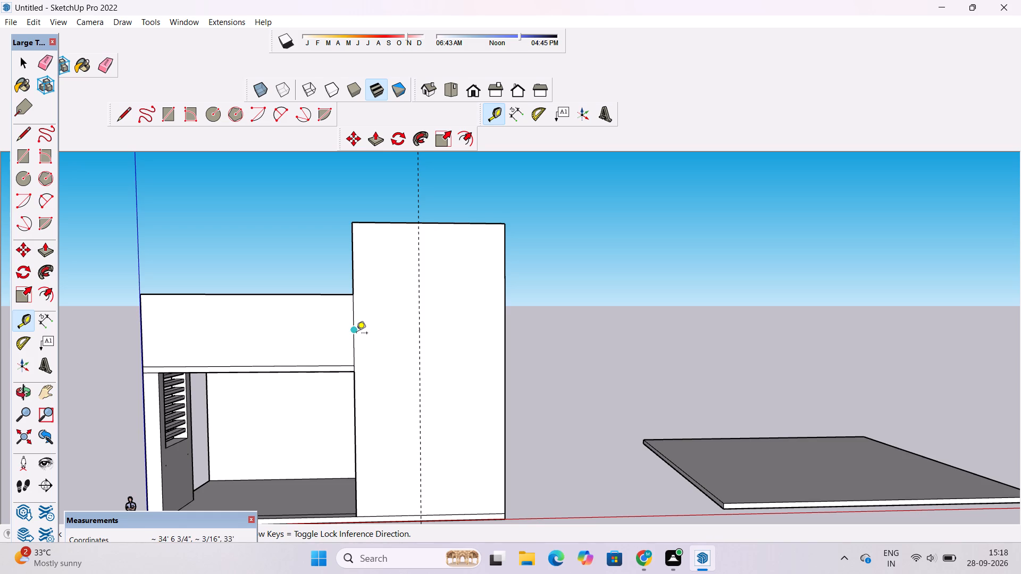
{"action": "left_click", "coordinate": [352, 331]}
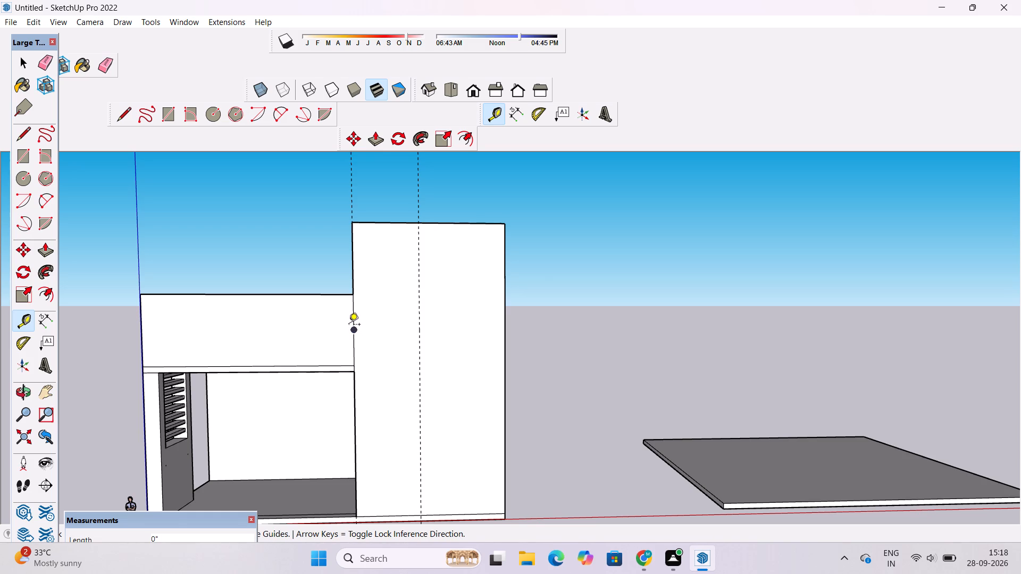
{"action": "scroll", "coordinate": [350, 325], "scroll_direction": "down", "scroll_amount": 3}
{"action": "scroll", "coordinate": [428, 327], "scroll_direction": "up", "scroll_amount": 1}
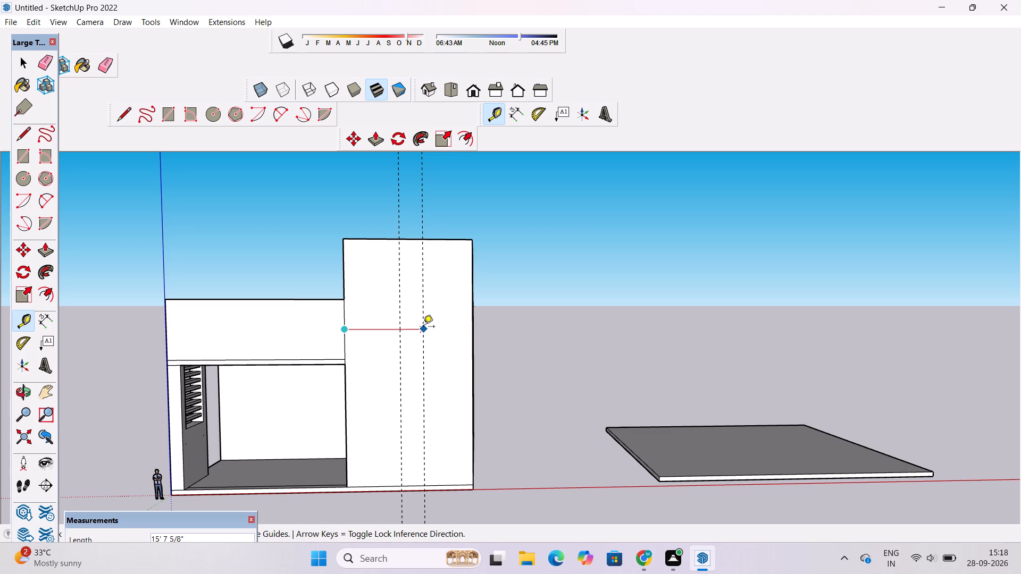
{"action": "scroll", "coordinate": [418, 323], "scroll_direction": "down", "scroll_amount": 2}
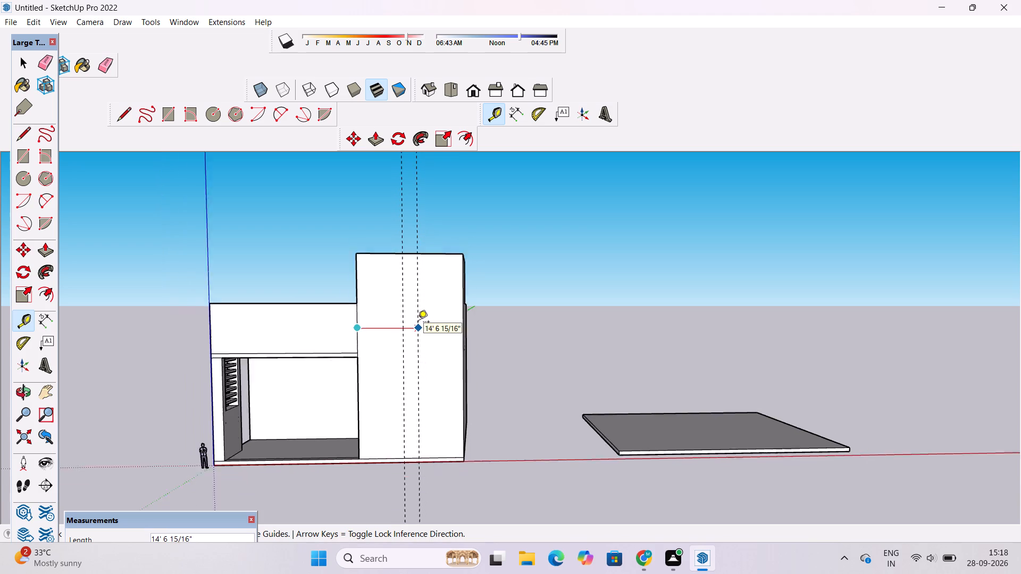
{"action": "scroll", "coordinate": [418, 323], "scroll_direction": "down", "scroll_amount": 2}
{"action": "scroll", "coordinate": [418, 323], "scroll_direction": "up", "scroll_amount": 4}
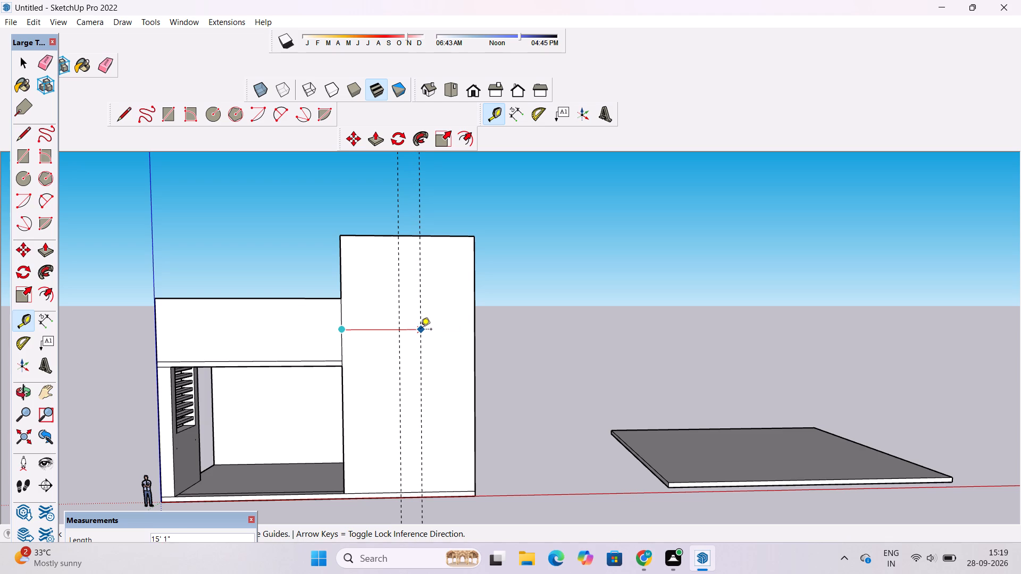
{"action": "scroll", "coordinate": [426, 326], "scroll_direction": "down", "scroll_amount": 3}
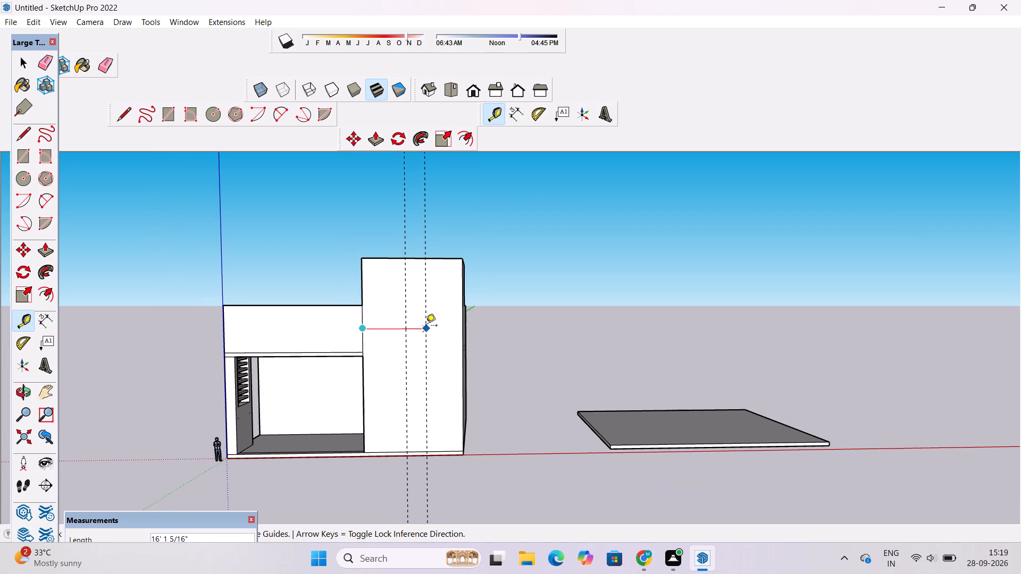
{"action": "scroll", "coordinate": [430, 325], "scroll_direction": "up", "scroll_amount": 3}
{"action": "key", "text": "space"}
Place a horizontal guide 1.5' below the inner top edge of the tall block's wall, inside the open-topped upper storey.
{"action": "type", "text": "o"}
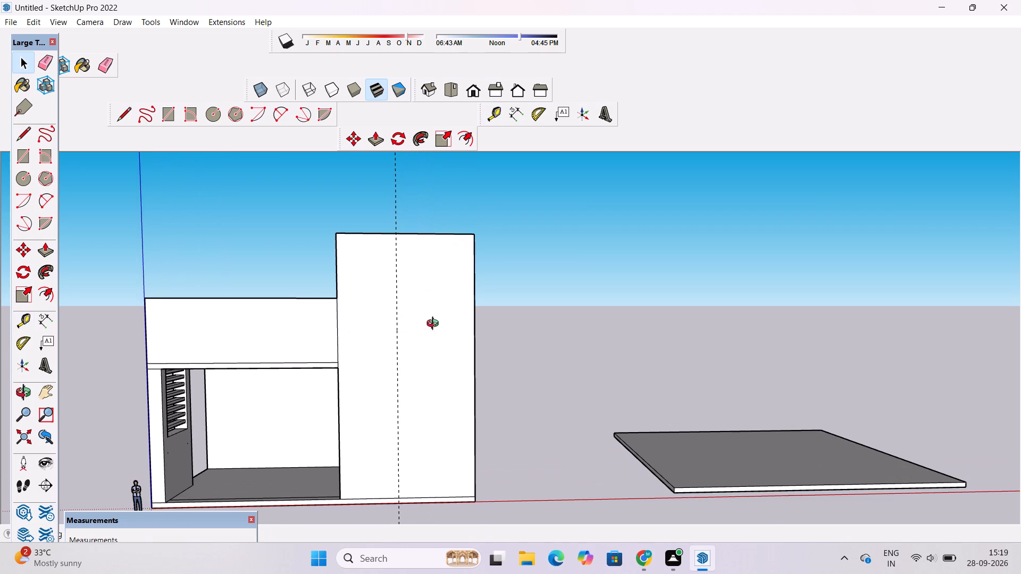
{"action": "left_click_drag", "start_coordinate": [445, 318], "coordinate": [452, 401]}
{"action": "scroll", "coordinate": [443, 372], "scroll_direction": "down", "scroll_amount": 5}
{"action": "left_click_drag", "start_coordinate": [458, 354], "coordinate": [455, 397]}
{"action": "scroll", "coordinate": [413, 318], "scroll_direction": "up", "scroll_amount": 4}
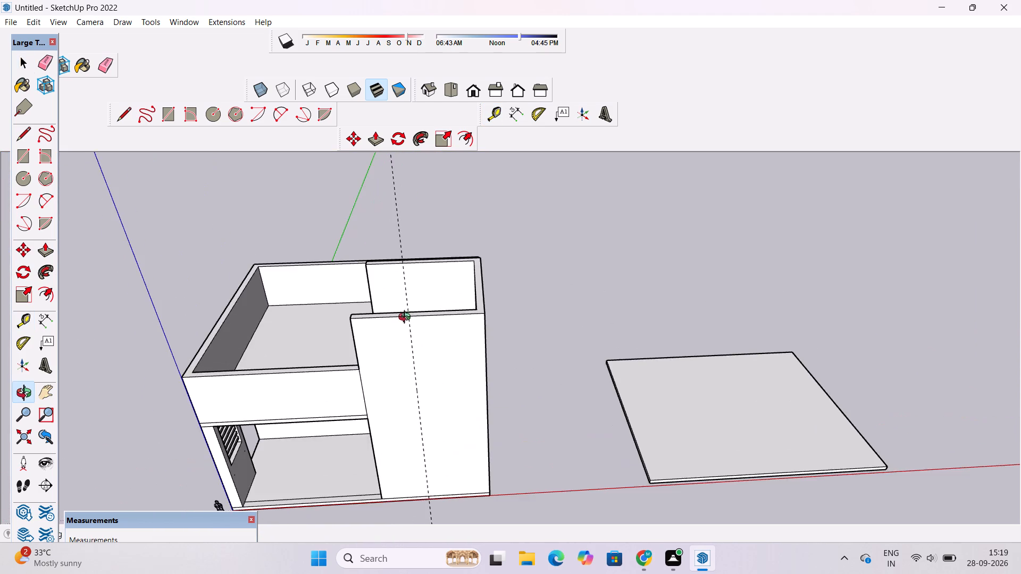
{"action": "left_click_drag", "start_coordinate": [407, 319], "coordinate": [639, 292]}
{"action": "scroll", "coordinate": [493, 300], "scroll_direction": "up", "scroll_amount": 5}
{"action": "left_click_drag", "start_coordinate": [499, 306], "coordinate": [578, 293]}
{"action": "left_click_drag", "start_coordinate": [526, 302], "coordinate": [521, 310], "text": "shift"}
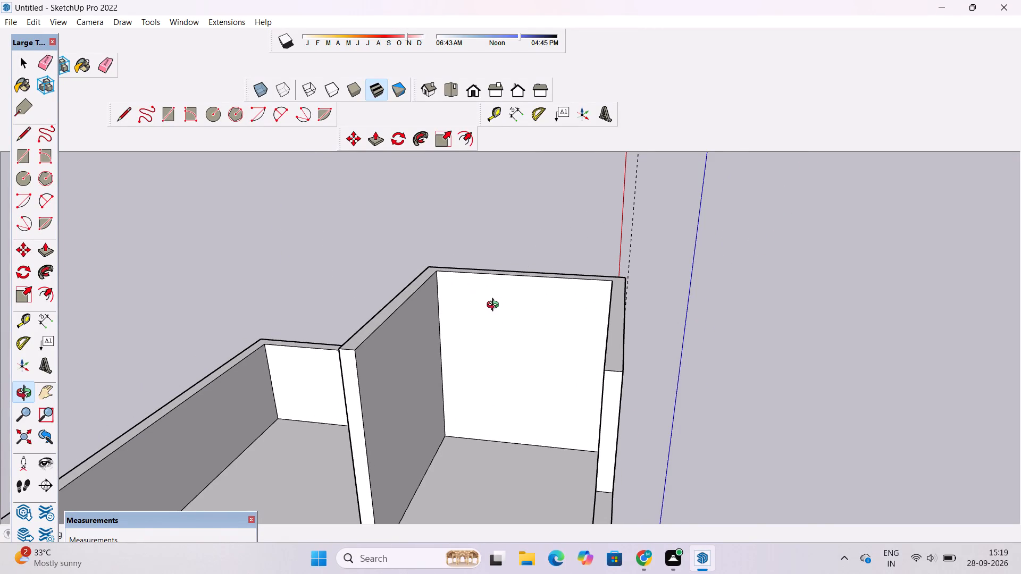
{"action": "left_click_drag", "start_coordinate": [484, 316], "coordinate": [502, 296]}
{"action": "scroll", "coordinate": [521, 289], "scroll_direction": "up", "scroll_amount": 4}
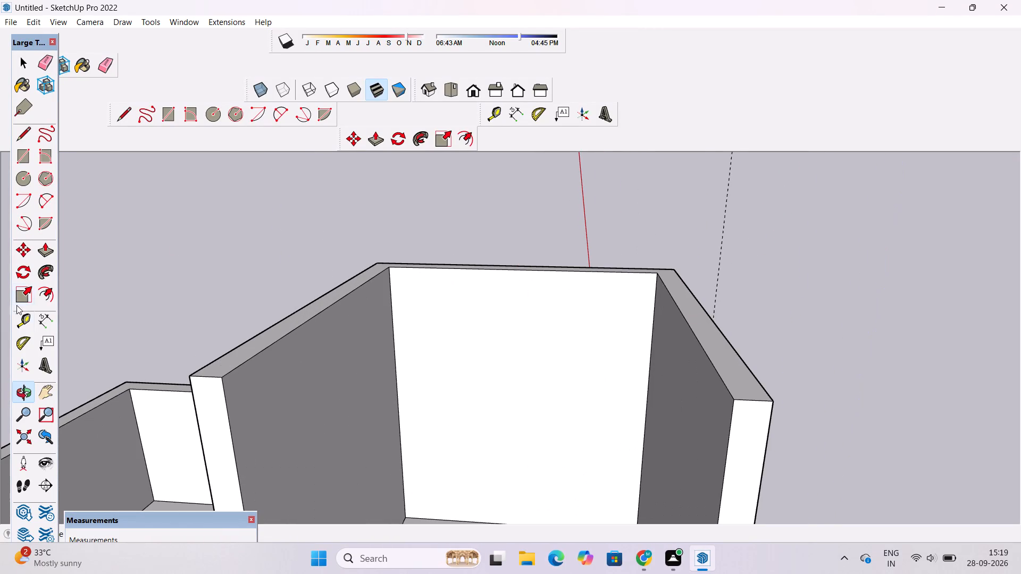
{"action": "left_click", "coordinate": [26, 320]}
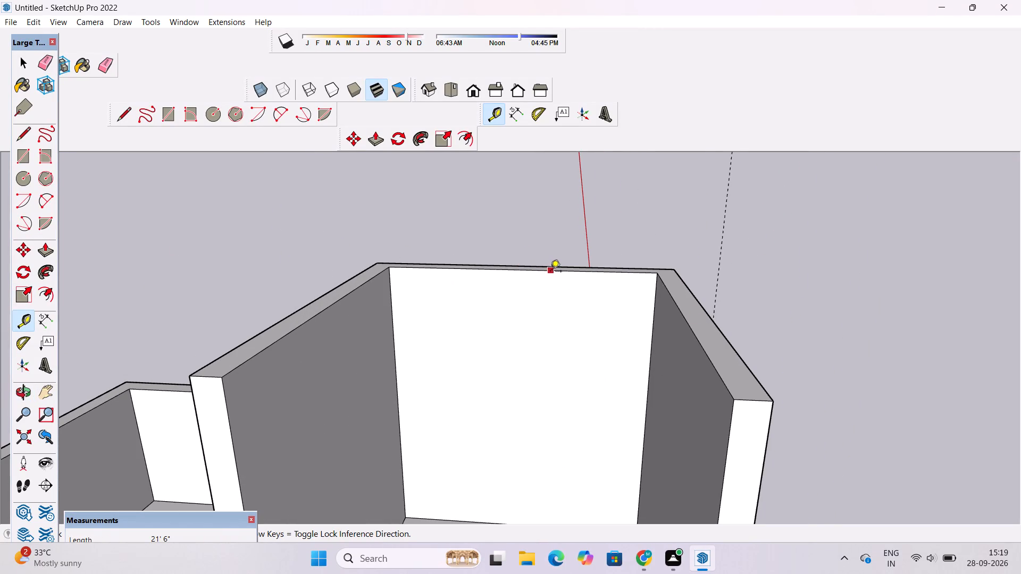
{"action": "left_click", "coordinate": [518, 271]}
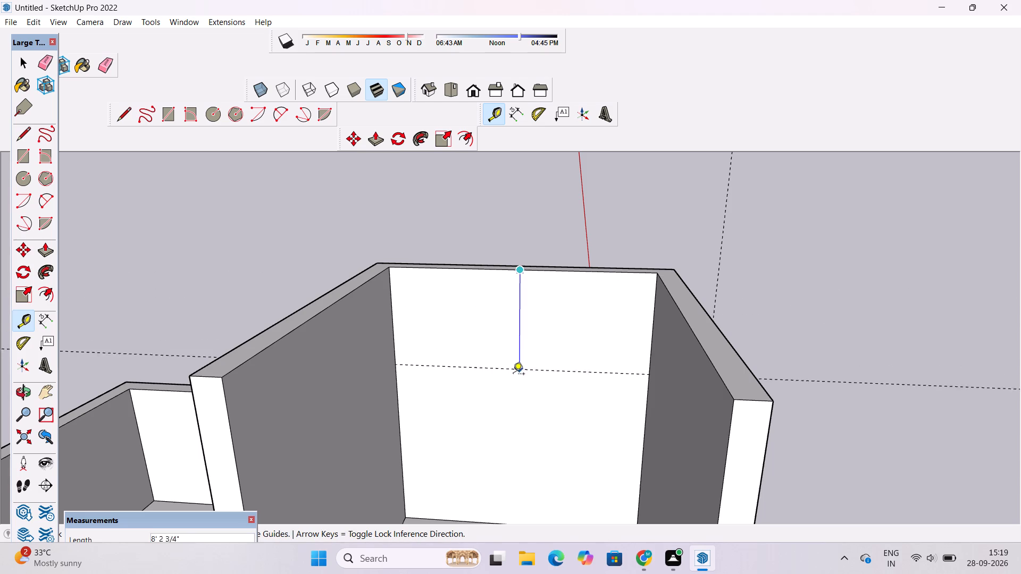
{"action": "type", "text": "1.5"}
{"action": "key", "text": "apostrophe"}
{"action": "key", "text": "Return"}
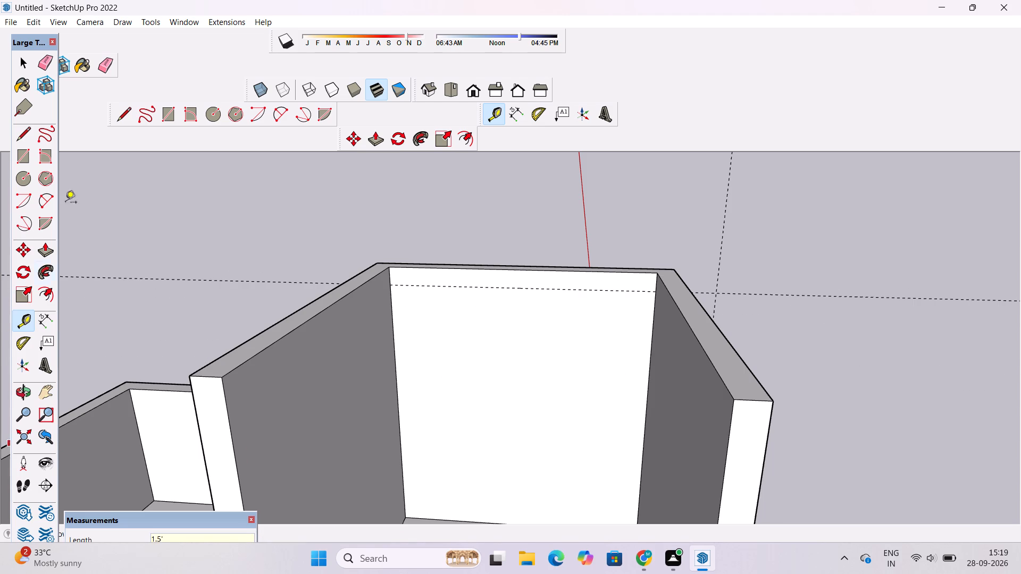
Draw a 21' 6" line along the guide across the inner wall face, from one side wall to the other.
{"action": "left_click", "coordinate": [124, 113]}
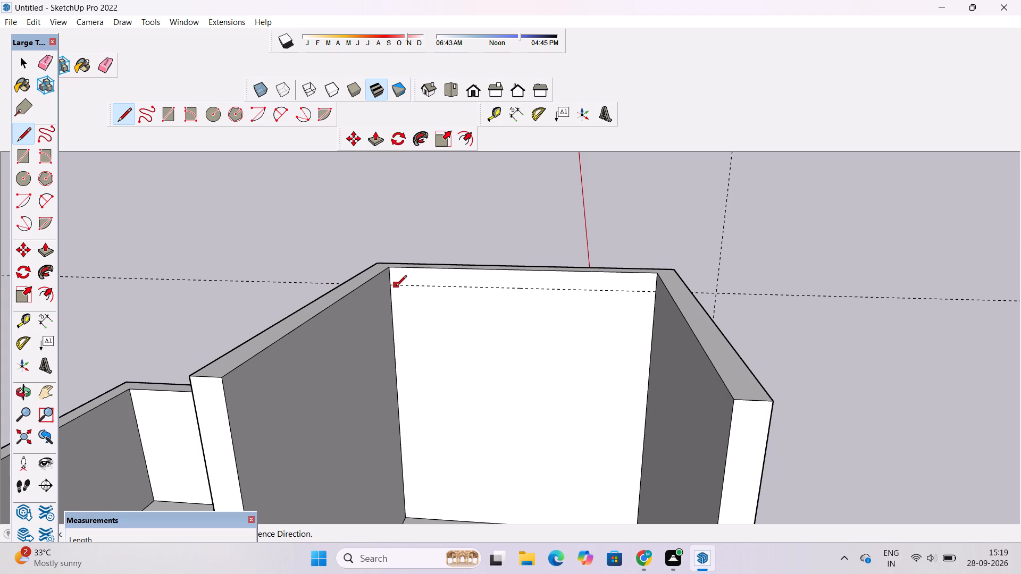
{"action": "left_click", "coordinate": [391, 286]}
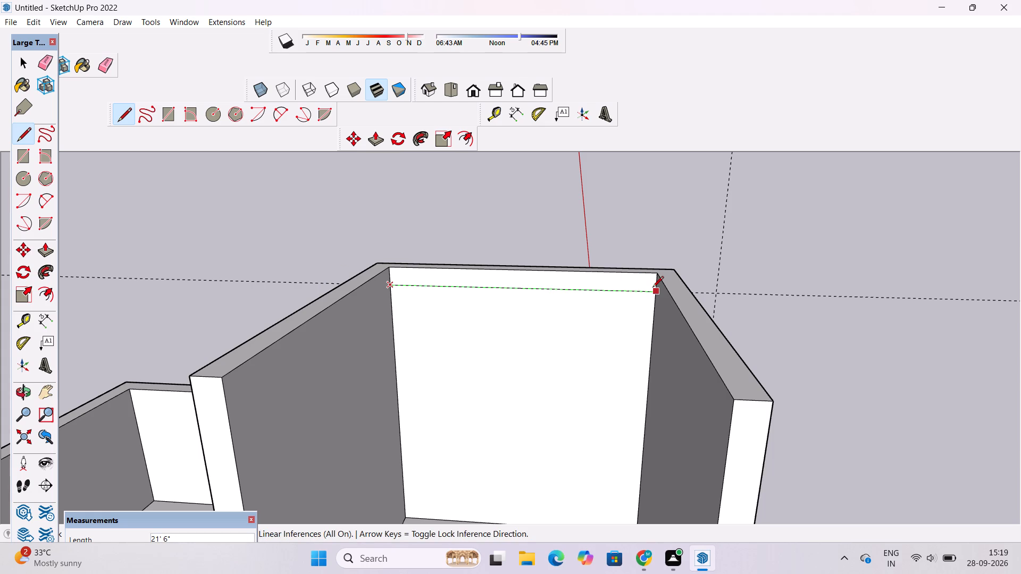
{"action": "left_click", "coordinate": [654, 291]}
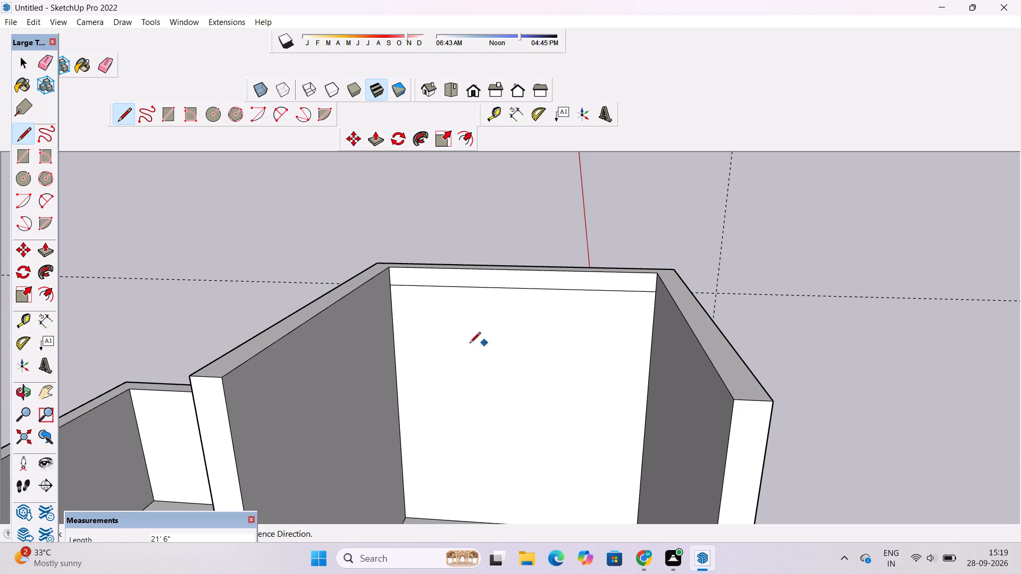
Push/Pull the strip above the line 24' across the tall block, flush with the side walls' ends, to form a roof slab.
{"action": "scroll", "coordinate": [380, 323], "scroll_direction": "down", "scroll_amount": 6}
{"action": "scroll", "coordinate": [364, 331], "scroll_direction": "up", "scroll_amount": 4}
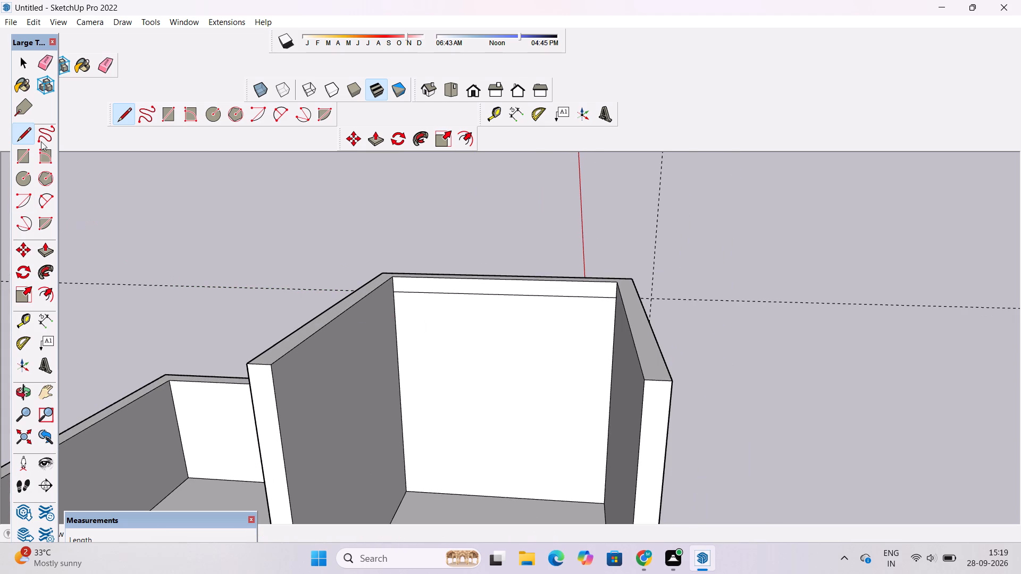
{"action": "left_click", "coordinate": [45, 253]}
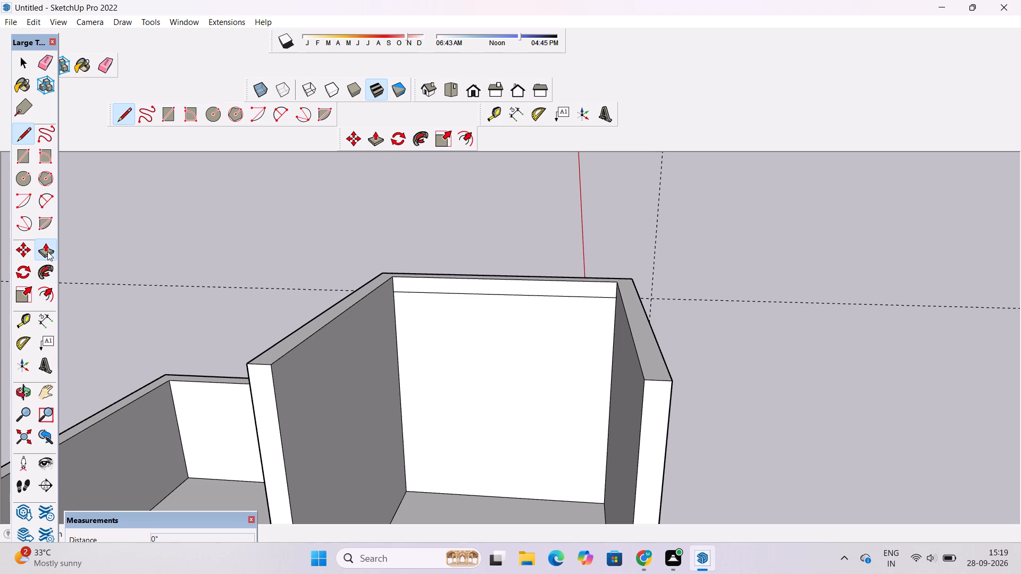
{"action": "left_click", "coordinate": [444, 285]}
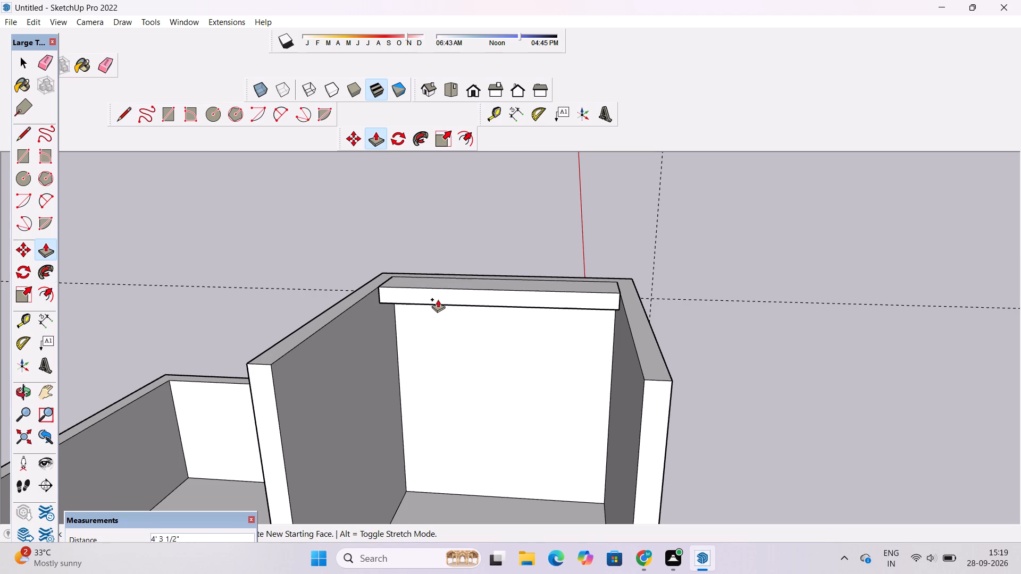
{"action": "scroll", "coordinate": [438, 299], "scroll_direction": "down", "scroll_amount": 7}
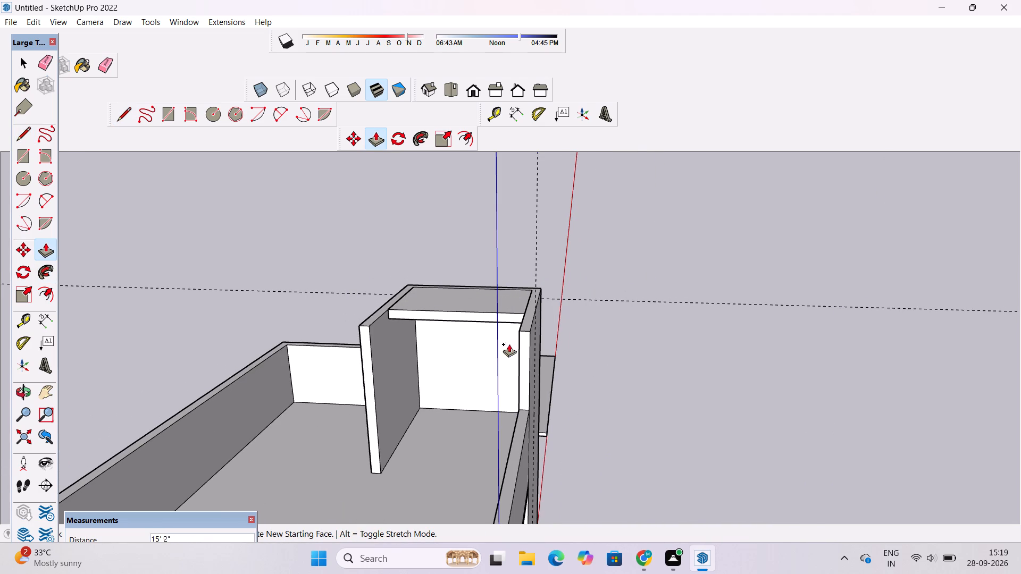
{"action": "left_click", "coordinate": [528, 335]}
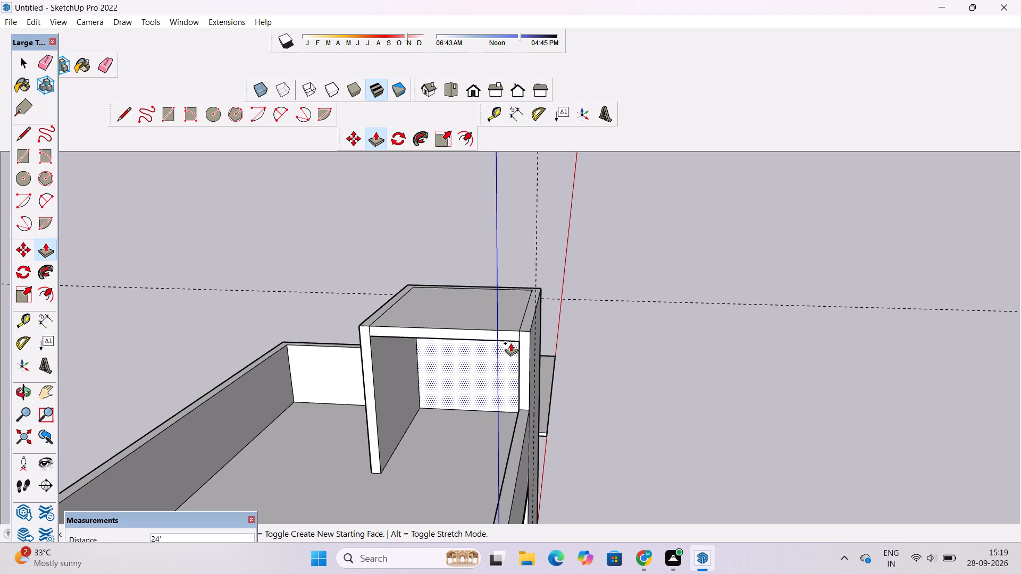
Examine the tall block's roof slab from above and along its edge over the open side.
{"action": "key", "text": "space"}
{"action": "key", "text": "o"}
{"action": "scroll", "coordinate": [510, 337], "scroll_direction": "down", "scroll_amount": 1}
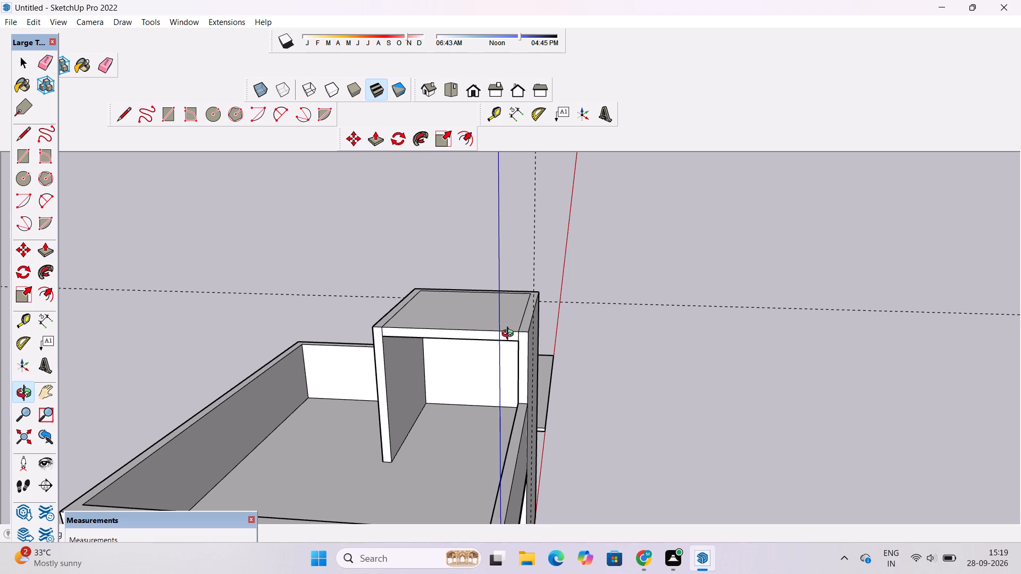
{"action": "left_click_drag", "start_coordinate": [503, 342], "coordinate": [511, 392]}
{"action": "scroll", "coordinate": [445, 342], "scroll_direction": "up", "scroll_amount": 4}
{"action": "left_click_drag", "start_coordinate": [445, 357], "coordinate": [449, 372]}
{"action": "left_click_drag", "start_coordinate": [449, 373], "coordinate": [446, 384], "text": "shift"}
{"action": "left_click_drag", "start_coordinate": [425, 366], "coordinate": [430, 381]}
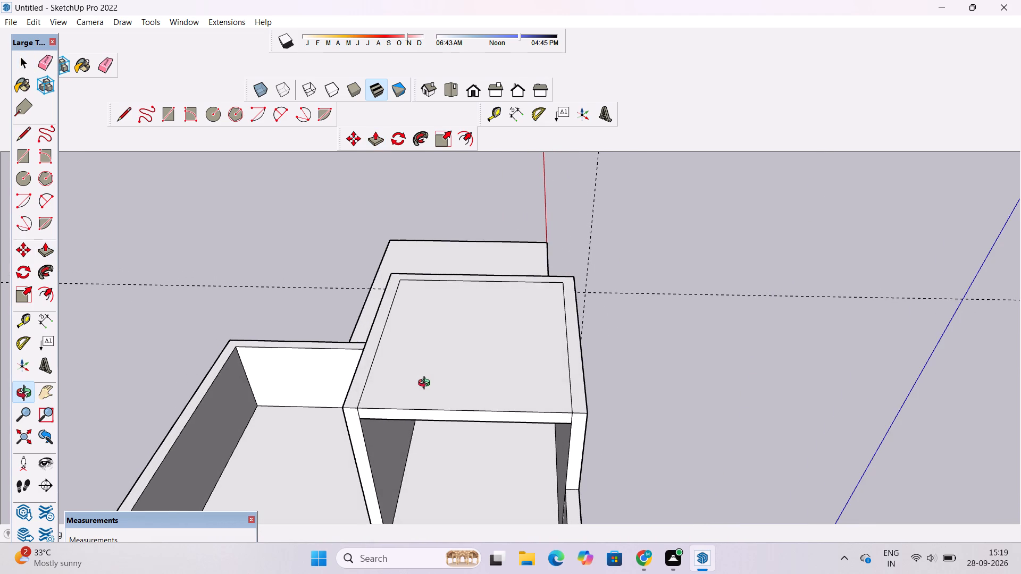
{"action": "scroll", "coordinate": [424, 384], "scroll_direction": "up", "scroll_amount": 1}
{"action": "left_click_drag", "start_coordinate": [428, 391], "coordinate": [436, 401]}
{"action": "left_click", "coordinate": [436, 401]}
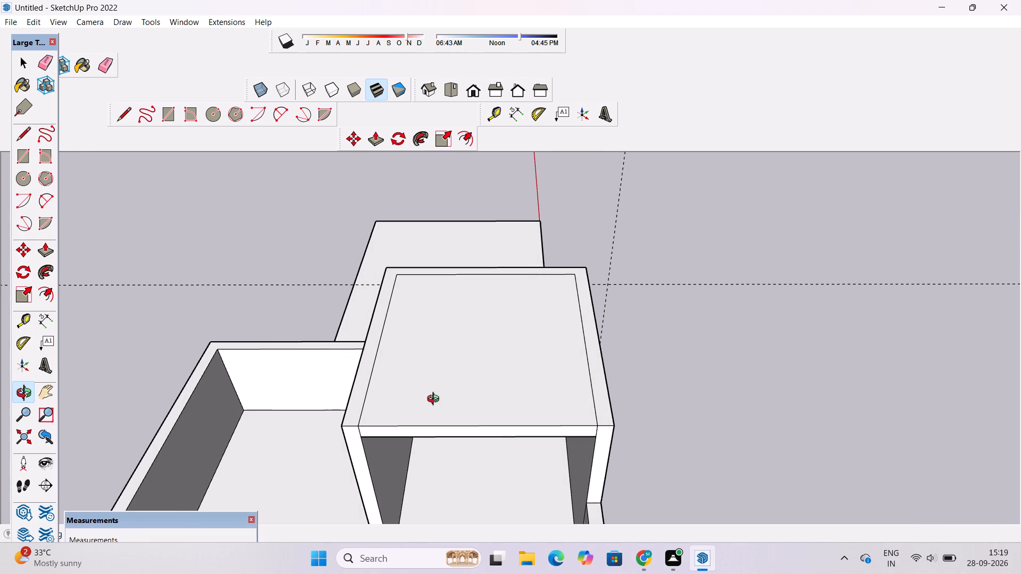
{"action": "left_click_drag", "start_coordinate": [436, 404], "coordinate": [395, 408], "text": "shift"}
{"action": "left_click_drag", "start_coordinate": [412, 428], "coordinate": [407, 399]}
{"action": "scroll", "coordinate": [406, 395], "scroll_direction": "up", "scroll_amount": 2}
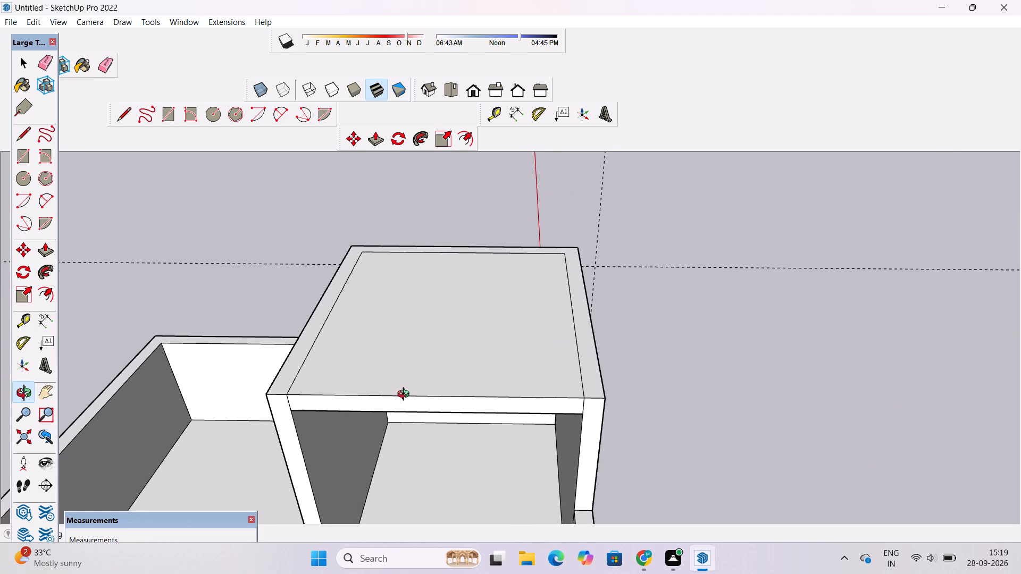
{"action": "left_click_drag", "start_coordinate": [406, 395], "coordinate": [391, 399], "text": "shift"}
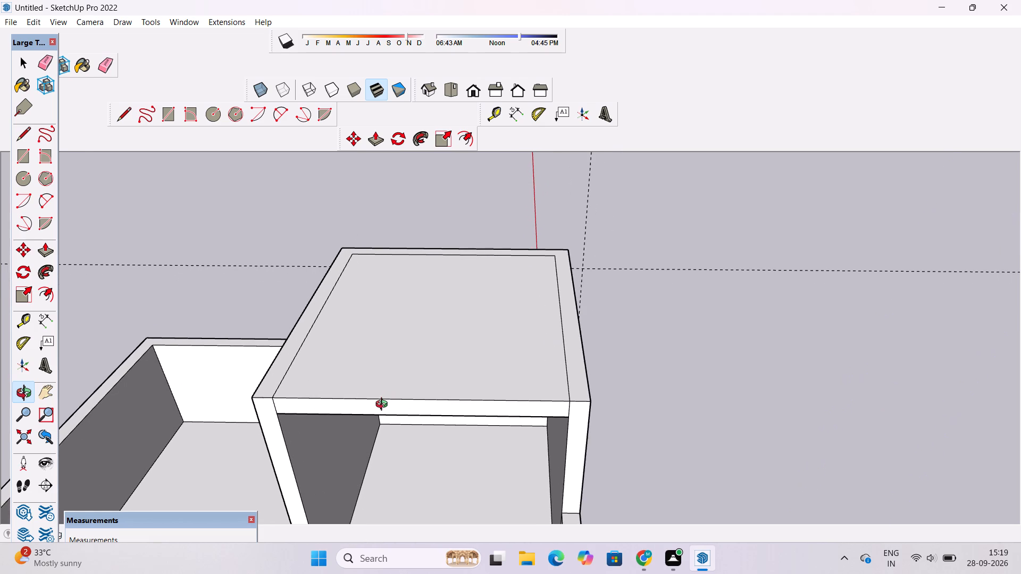
{"action": "left_click_drag", "start_coordinate": [387, 396], "coordinate": [372, 410], "text": "shift"}
{"action": "left_click_drag", "start_coordinate": [420, 419], "coordinate": [421, 445]}
{"action": "left_click_drag", "start_coordinate": [420, 448], "coordinate": [417, 415]}
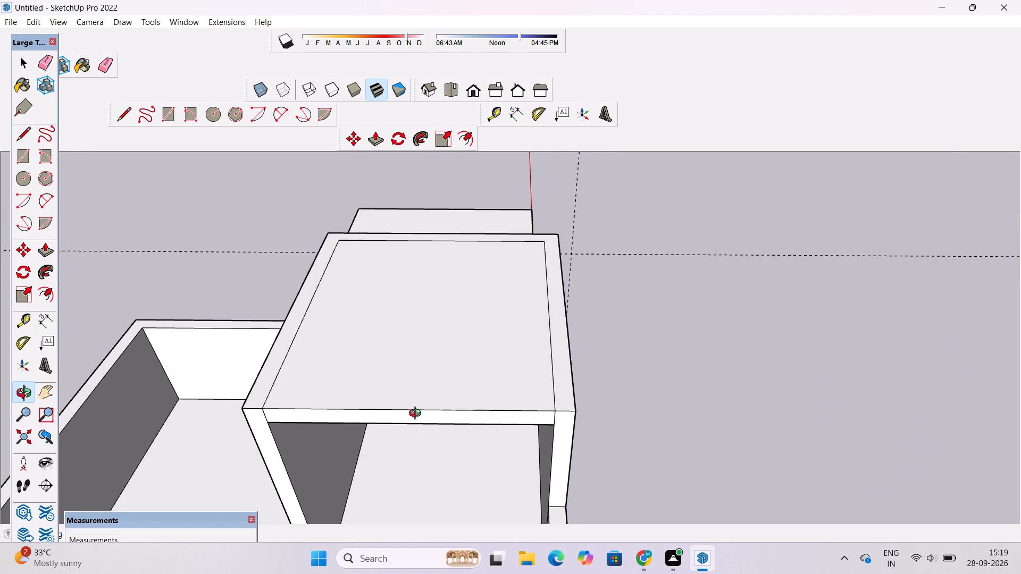
{"action": "left_click_drag", "start_coordinate": [419, 420], "coordinate": [426, 442]}
{"action": "left_click_drag", "start_coordinate": [423, 445], "coordinate": [423, 418], "text": "shift"}
{"action": "scroll", "coordinate": [423, 417], "scroll_direction": "up", "scroll_amount": 2}
{"action": "left_click", "coordinate": [423, 417]}
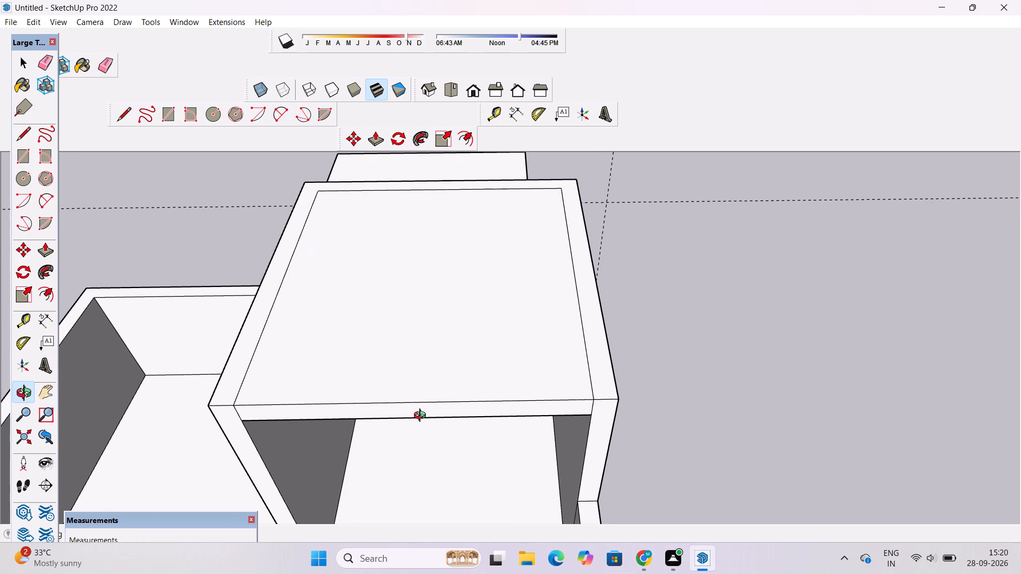
{"action": "left_click_drag", "start_coordinate": [423, 411], "coordinate": [407, 429], "text": "shift"}
{"action": "left_click_drag", "start_coordinate": [396, 427], "coordinate": [387, 429], "text": "shift"}
{"action": "left_click_drag", "start_coordinate": [386, 429], "coordinate": [392, 444]}
{"action": "left_click_drag", "start_coordinate": [392, 444], "coordinate": [364, 442]}
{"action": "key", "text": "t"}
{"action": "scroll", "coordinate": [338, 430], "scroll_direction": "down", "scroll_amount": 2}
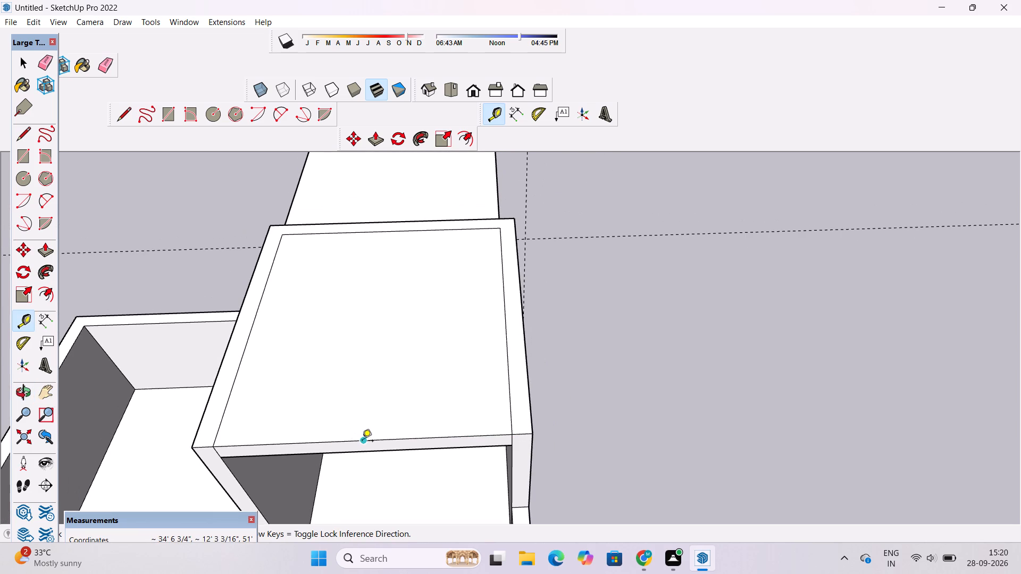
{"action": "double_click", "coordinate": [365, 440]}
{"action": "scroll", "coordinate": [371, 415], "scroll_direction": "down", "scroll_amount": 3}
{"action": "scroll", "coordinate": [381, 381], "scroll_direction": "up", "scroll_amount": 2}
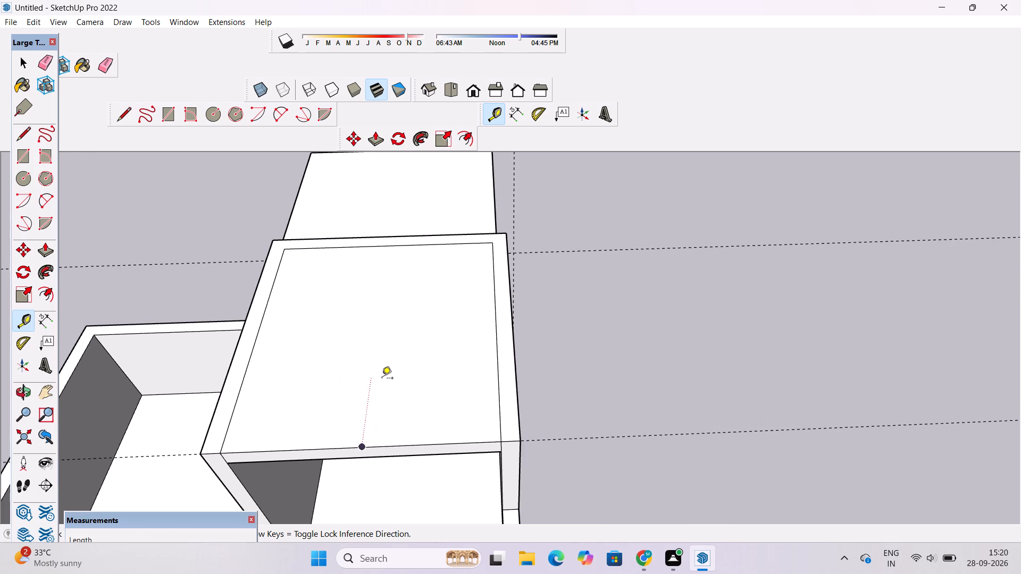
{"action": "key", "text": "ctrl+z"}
Place a guide across the tall block's roof, offset 6' inward from the slab edge above the open side.
{"action": "left_click", "coordinate": [379, 448]}
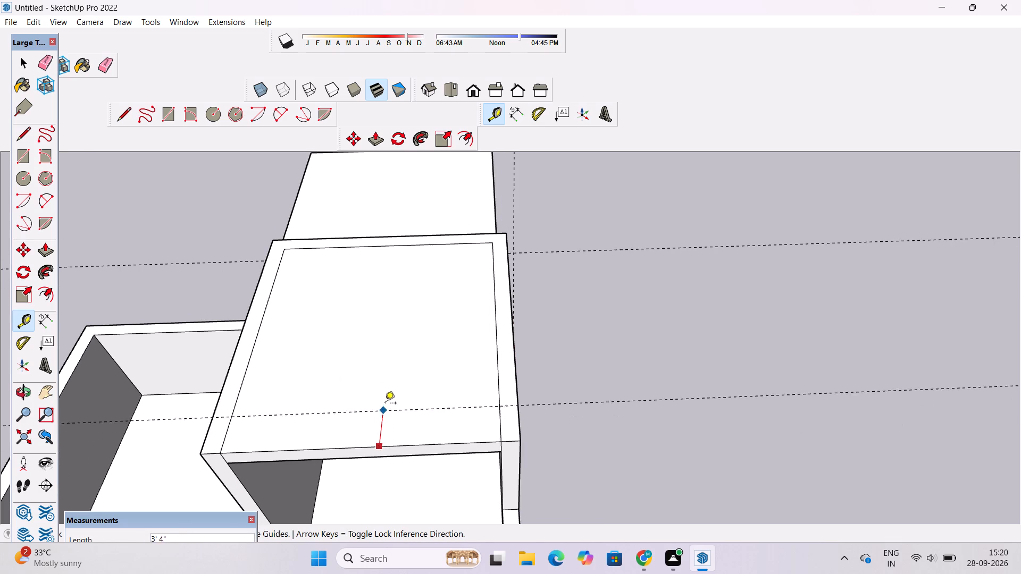
{"action": "scroll", "coordinate": [389, 384], "scroll_direction": "down", "scroll_amount": 3}
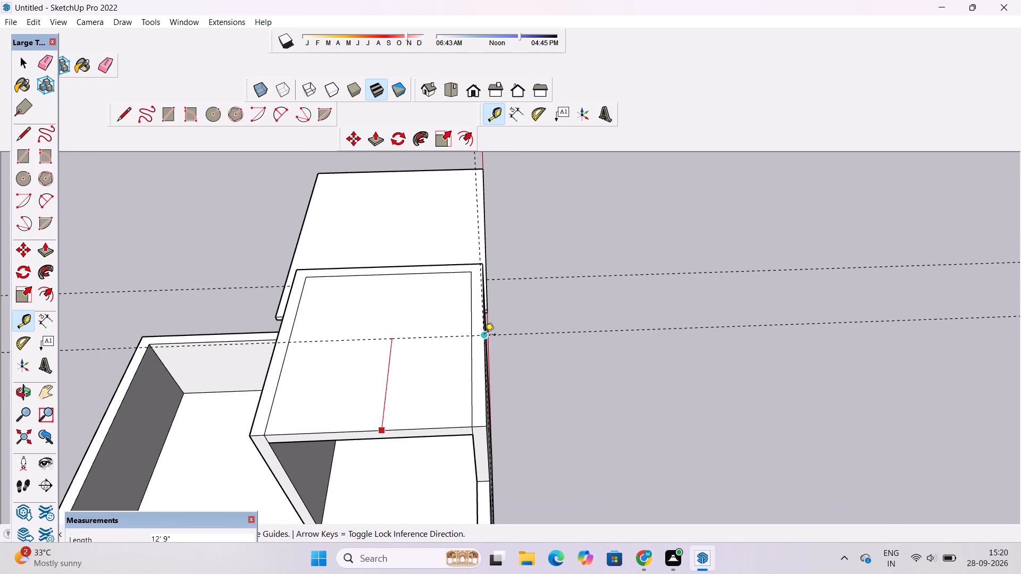
{"action": "scroll", "coordinate": [485, 336], "scroll_direction": "up", "scroll_amount": 2}
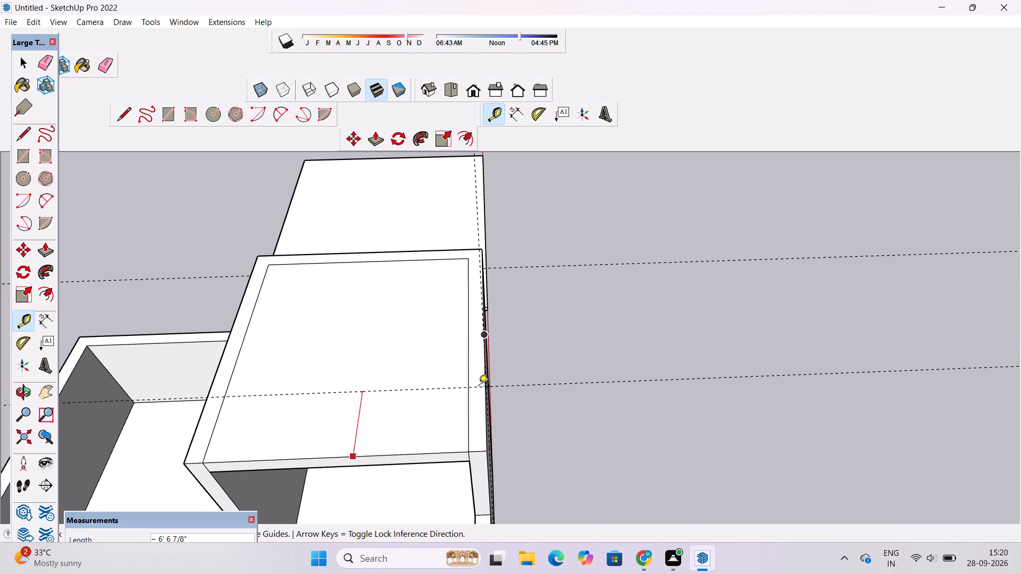
{"action": "type", "text": "6'"}
{"action": "key", "text": "Return"}
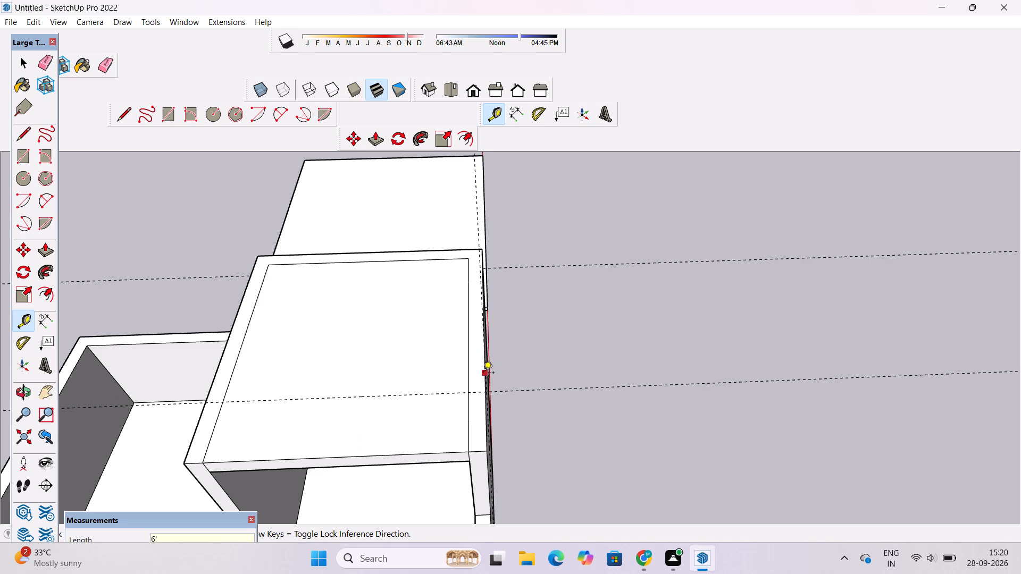
{"action": "scroll", "coordinate": [461, 342], "scroll_direction": "up", "scroll_amount": 1}
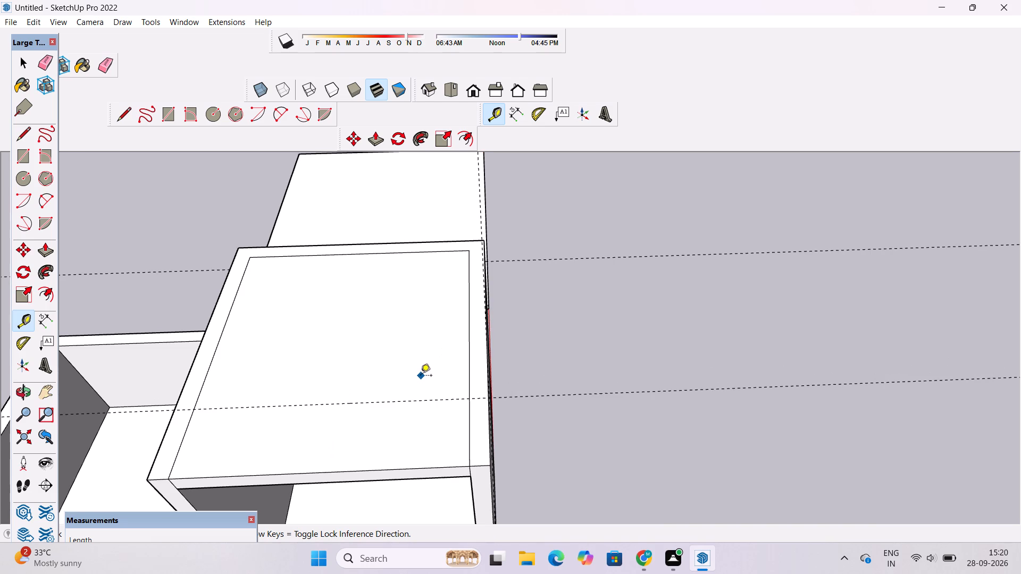
Undo the last roof guide and place one offset 8' inward from the slab edge above the open side.
{"action": "key", "text": "ctrl+z"}
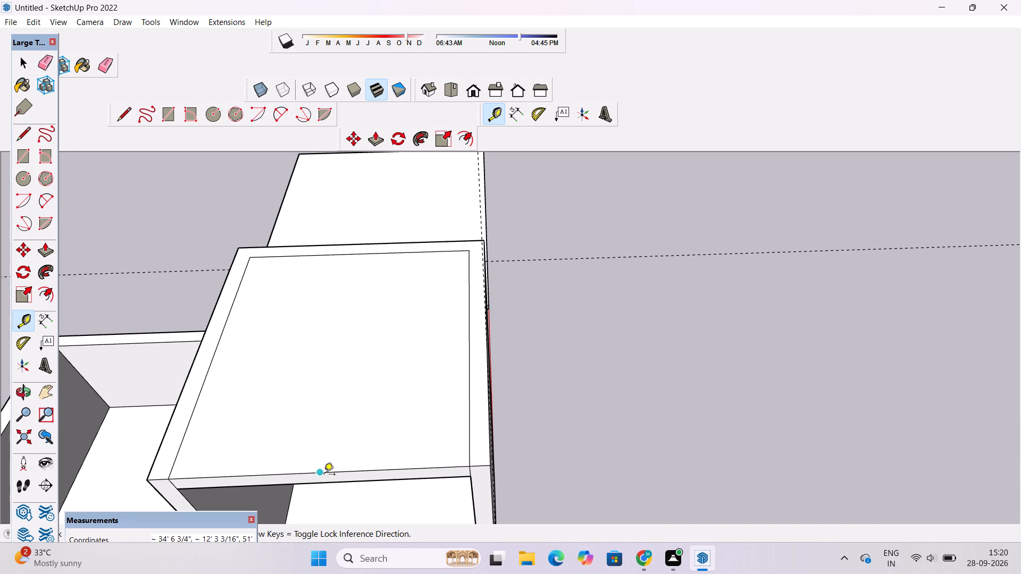
{"action": "left_click", "coordinate": [320, 471]}
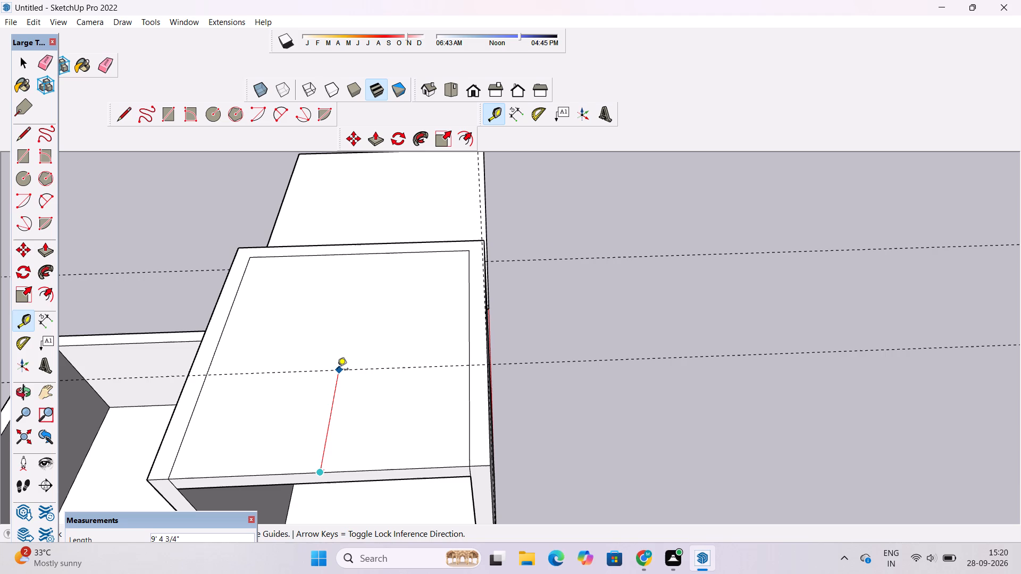
{"action": "type", "text": "8'"}
{"action": "key", "text": "Return"}
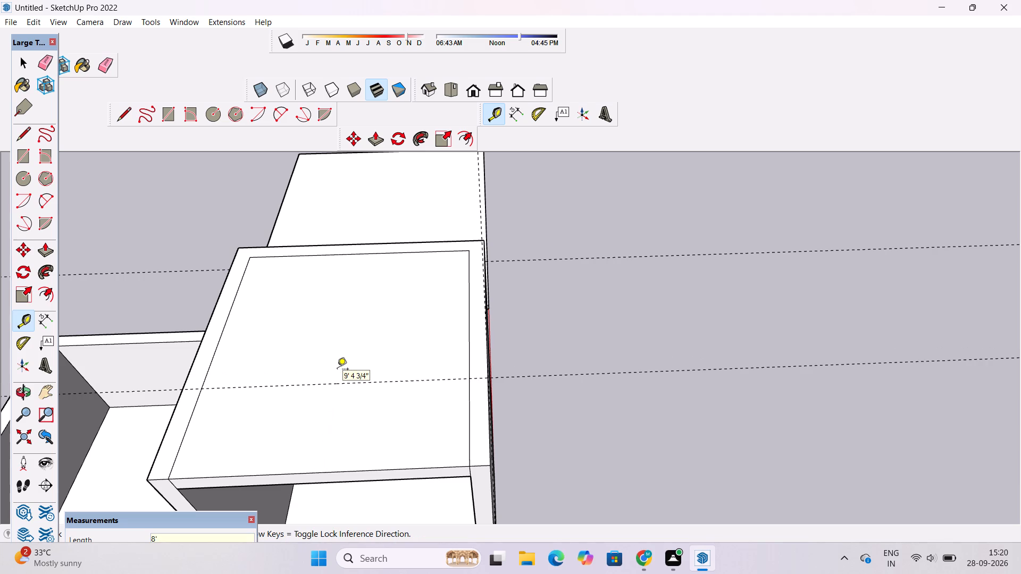
Draw a 21' 6" line along the guide across the tall block's roof, between the inner edges of both side walls.
{"action": "scroll", "coordinate": [344, 356], "scroll_direction": "down", "scroll_amount": 5}
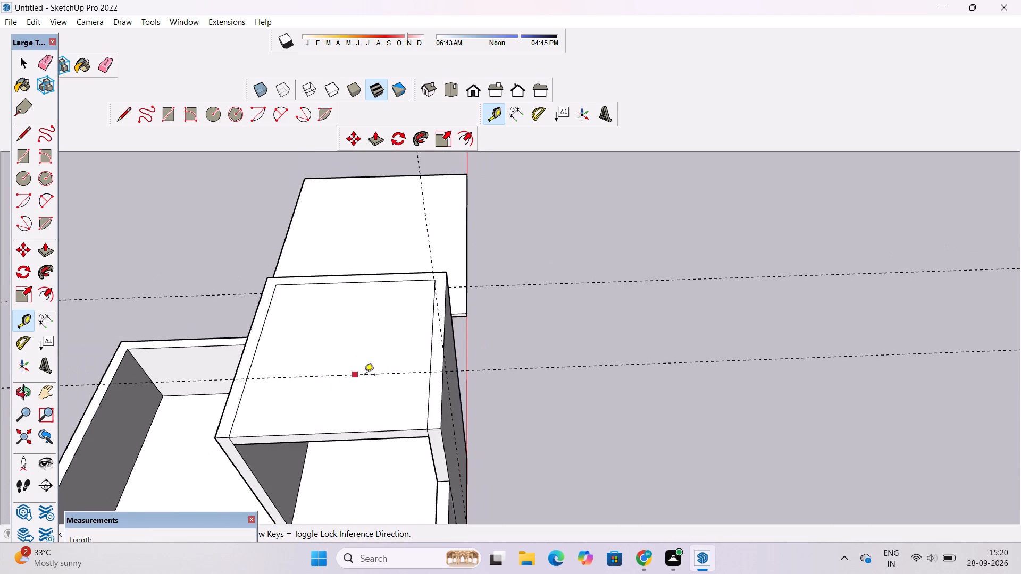
{"action": "scroll", "coordinate": [443, 404], "scroll_direction": "up", "scroll_amount": 4}
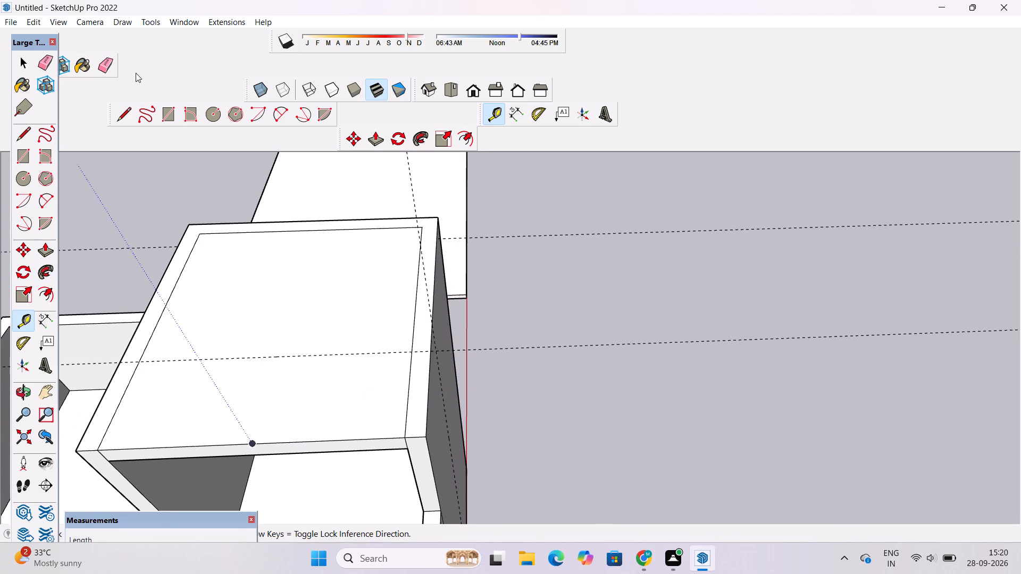
{"action": "left_click", "coordinate": [115, 115]}
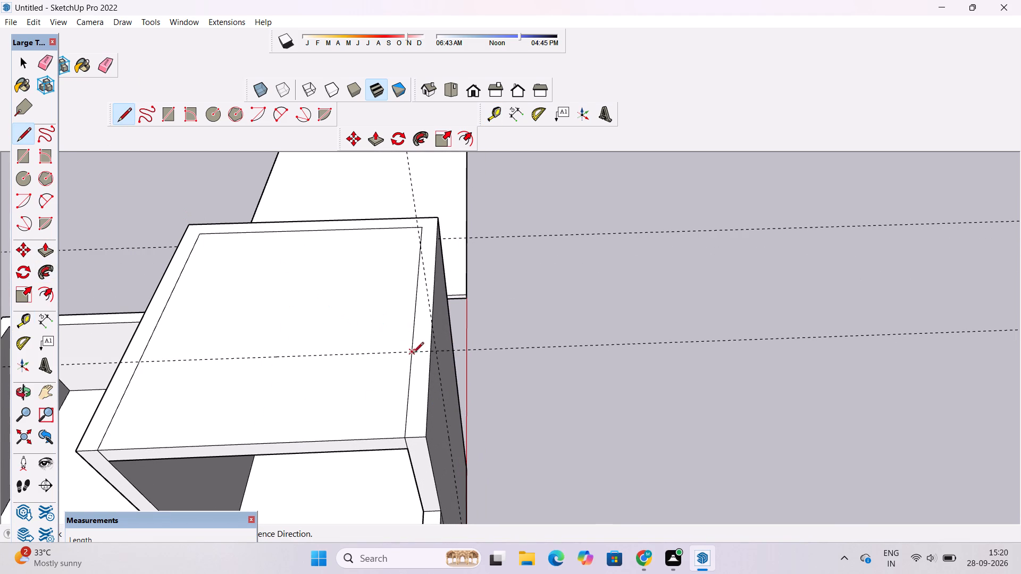
{"action": "left_click", "coordinate": [411, 351]}
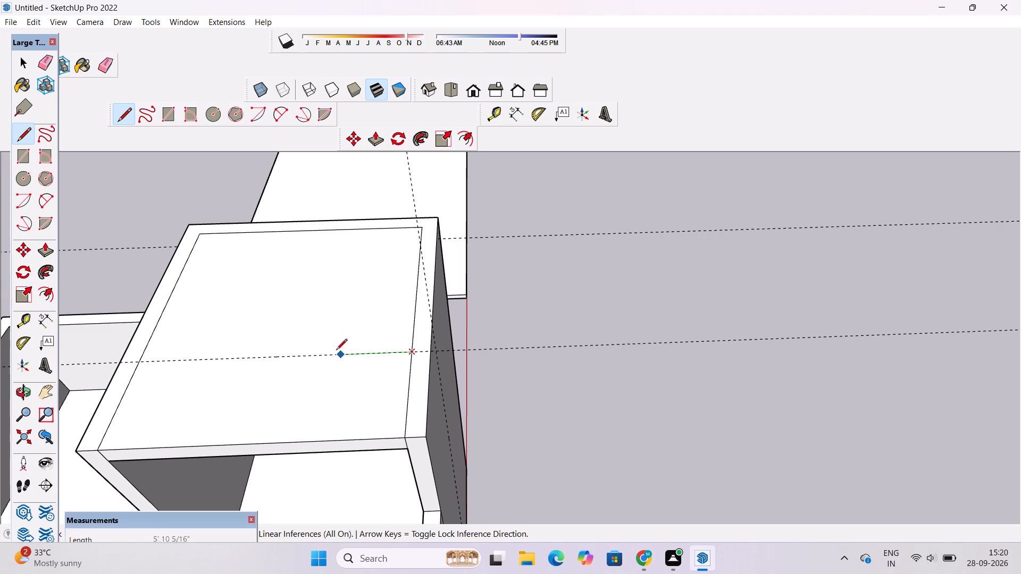
{"action": "left_click", "coordinate": [138, 365]}
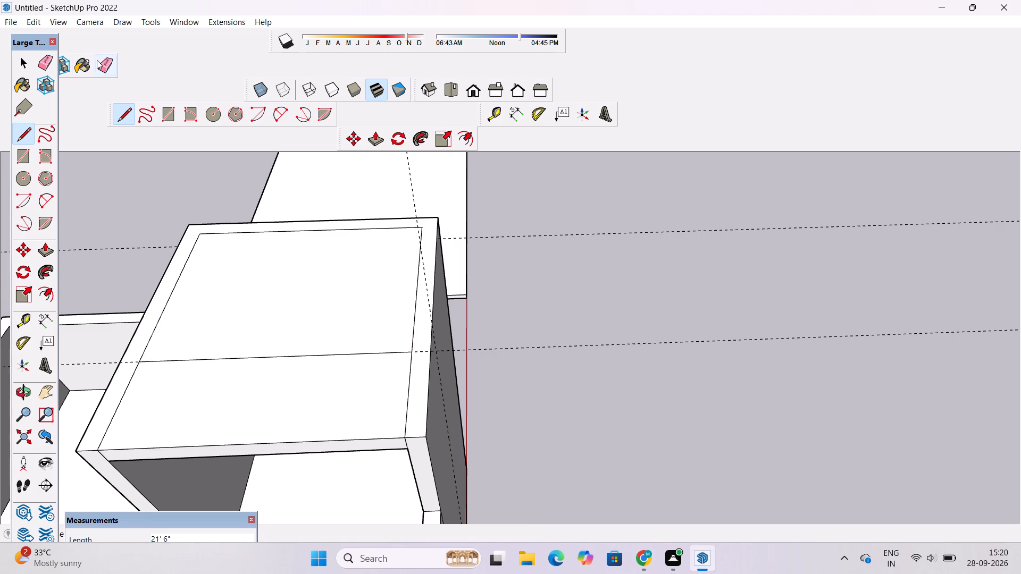
Erase the three guides crossing and running alongside the tall block.
{"action": "left_click", "coordinate": [99, 65]}
{"action": "left_click_drag", "start_coordinate": [600, 213], "coordinate": [606, 271]}
{"action": "left_click_drag", "start_coordinate": [601, 303], "coordinate": [604, 327]}
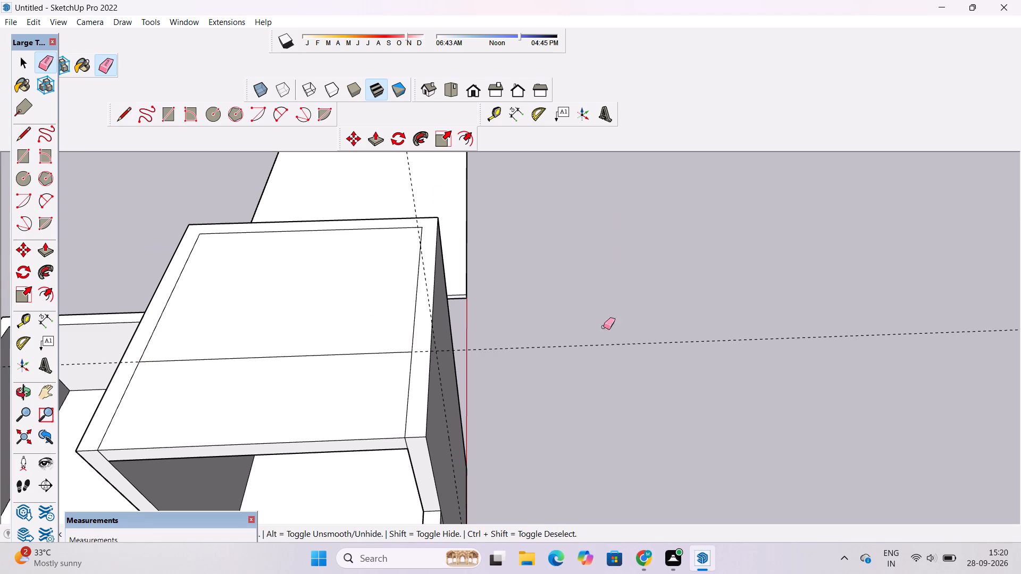
{"action": "left_click_drag", "start_coordinate": [604, 327], "coordinate": [606, 351]}
{"action": "scroll", "coordinate": [606, 351], "scroll_direction": "down", "scroll_amount": 6}
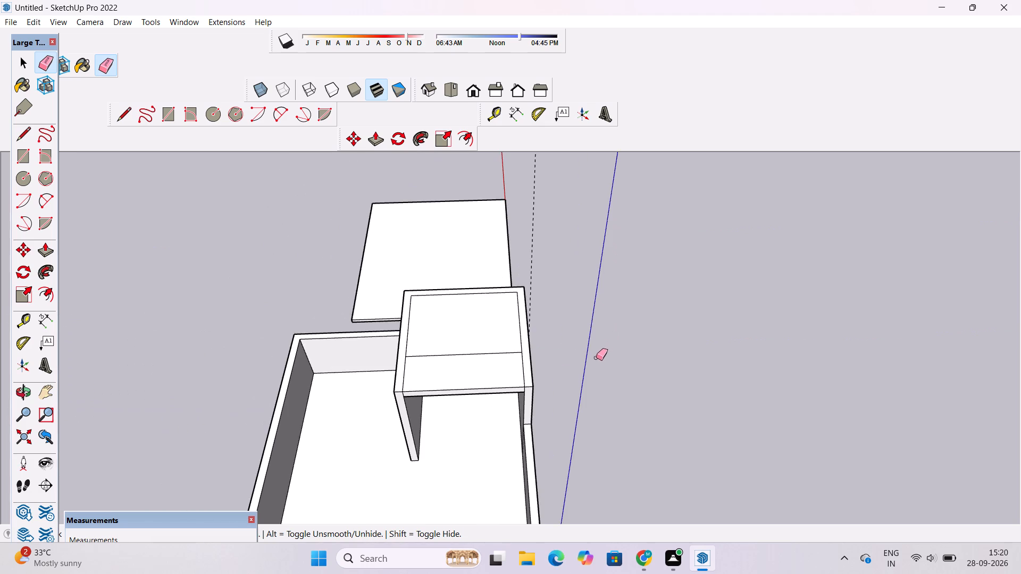
{"action": "scroll", "coordinate": [561, 368], "scroll_direction": "down", "scroll_amount": 5}
{"action": "scroll", "coordinate": [553, 266], "scroll_direction": "up", "scroll_amount": 5}
{"action": "left_click_drag", "start_coordinate": [571, 196], "coordinate": [544, 262]}
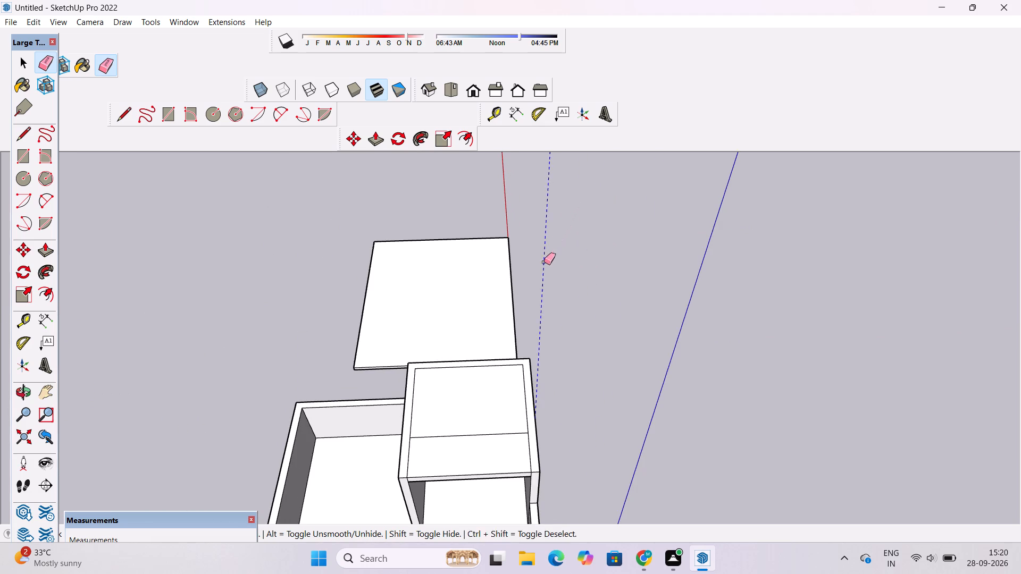
{"action": "left_click_drag", "start_coordinate": [544, 262], "coordinate": [539, 277]}
{"action": "key", "text": "space"}
Examine the whole building from several sides and the tall block's divided roof from close up.
{"action": "key", "text": "o"}
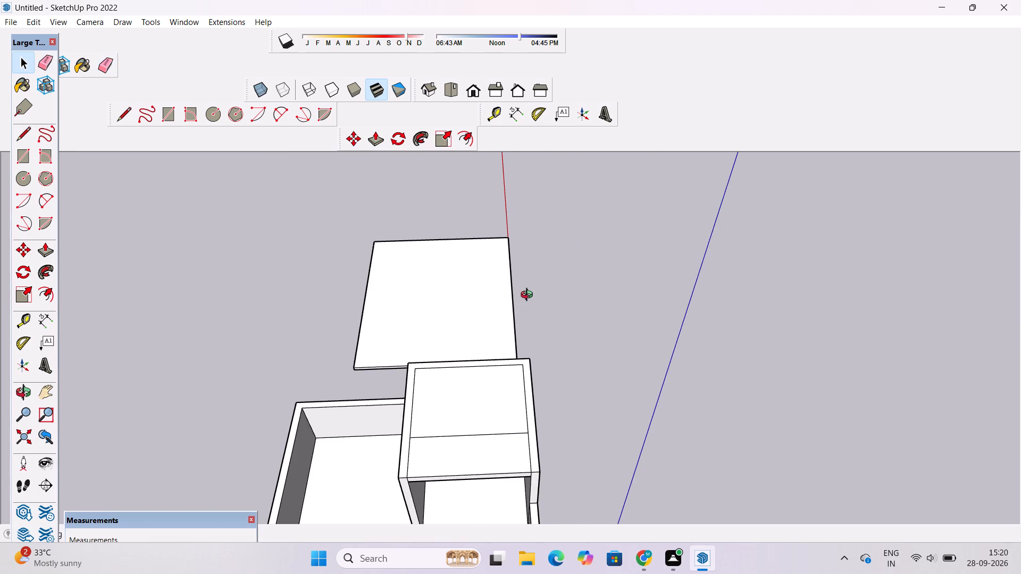
{"action": "scroll", "coordinate": [529, 290], "scroll_direction": "down", "scroll_amount": 5}
{"action": "left_click_drag", "start_coordinate": [606, 411], "coordinate": [401, 317]}
{"action": "left_click_drag", "start_coordinate": [398, 317], "coordinate": [390, 317]}
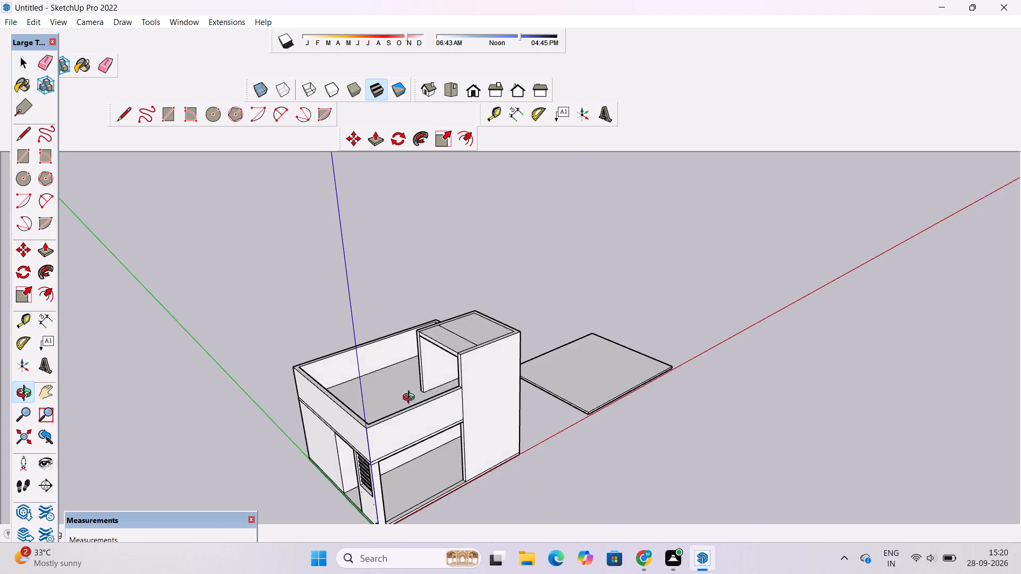
{"action": "left_click_drag", "start_coordinate": [411, 411], "coordinate": [411, 336]}
{"action": "left_click_drag", "start_coordinate": [398, 384], "coordinate": [419, 330], "text": "shift"}
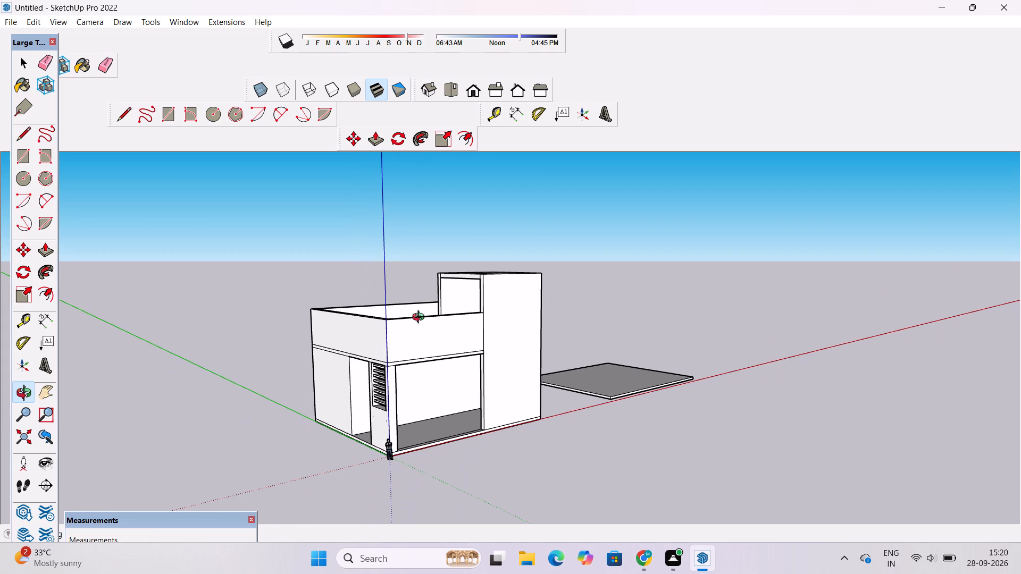
{"action": "scroll", "coordinate": [421, 318], "scroll_direction": "down", "scroll_amount": 4}
{"action": "left_click_drag", "start_coordinate": [513, 325], "coordinate": [510, 330]}
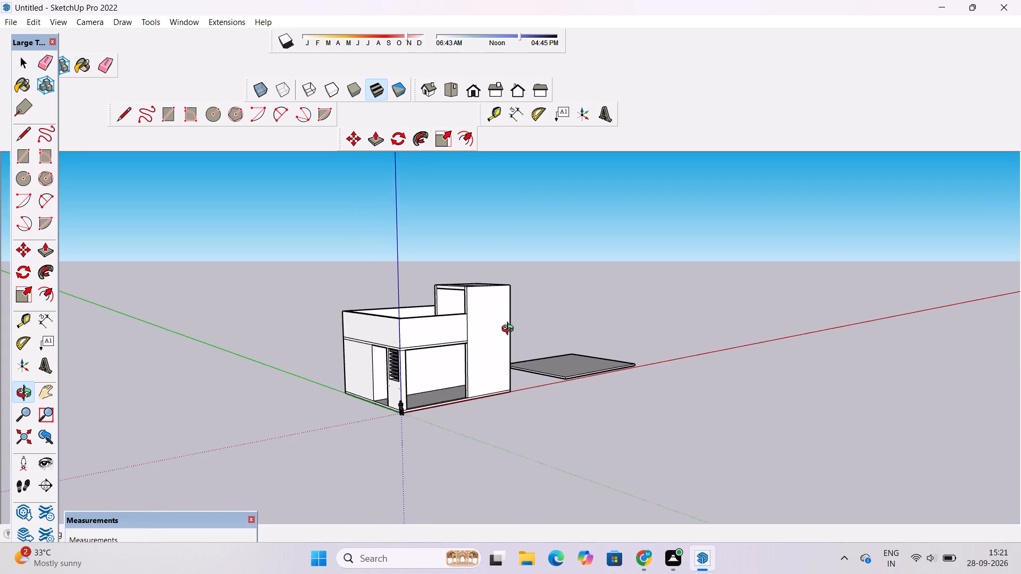
{"action": "left_click_drag", "start_coordinate": [510, 330], "coordinate": [455, 348]}
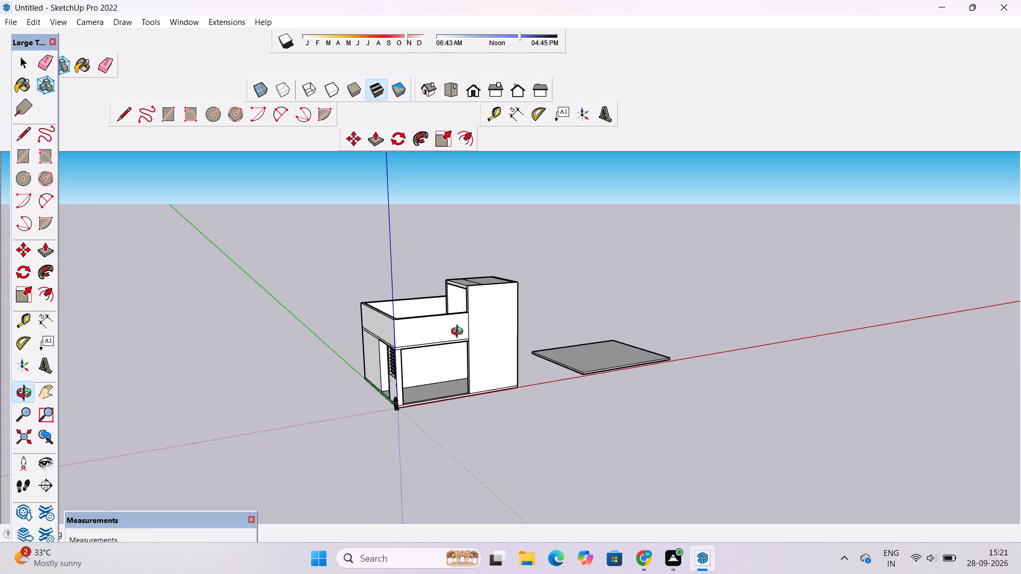
{"action": "scroll", "coordinate": [459, 333], "scroll_direction": "down", "scroll_amount": 3}
{"action": "left_click_drag", "start_coordinate": [528, 351], "coordinate": [484, 357]}
{"action": "scroll", "coordinate": [471, 349], "scroll_direction": "up", "scroll_amount": 7}
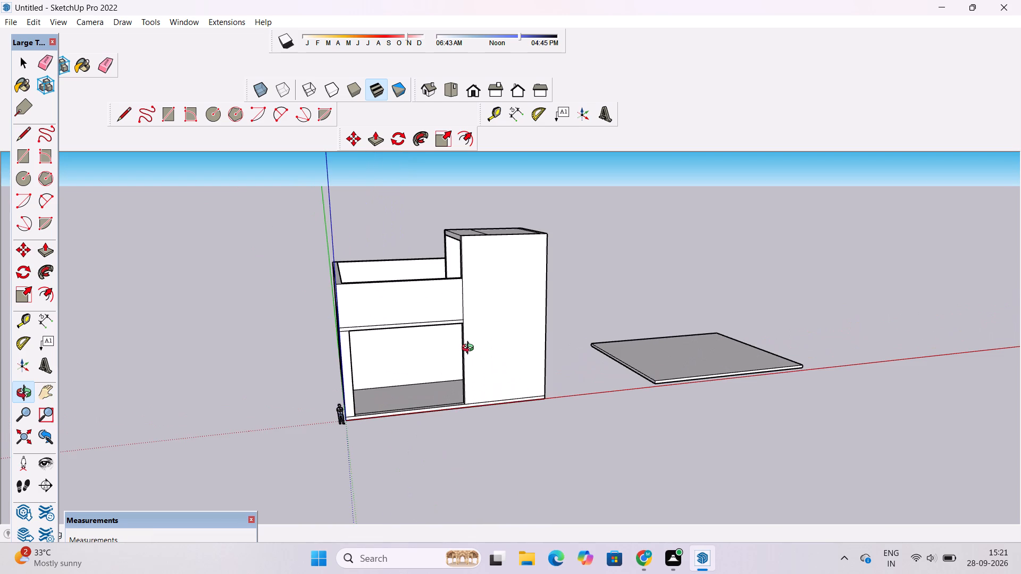
{"action": "scroll", "coordinate": [470, 349], "scroll_direction": "up", "scroll_amount": 1}
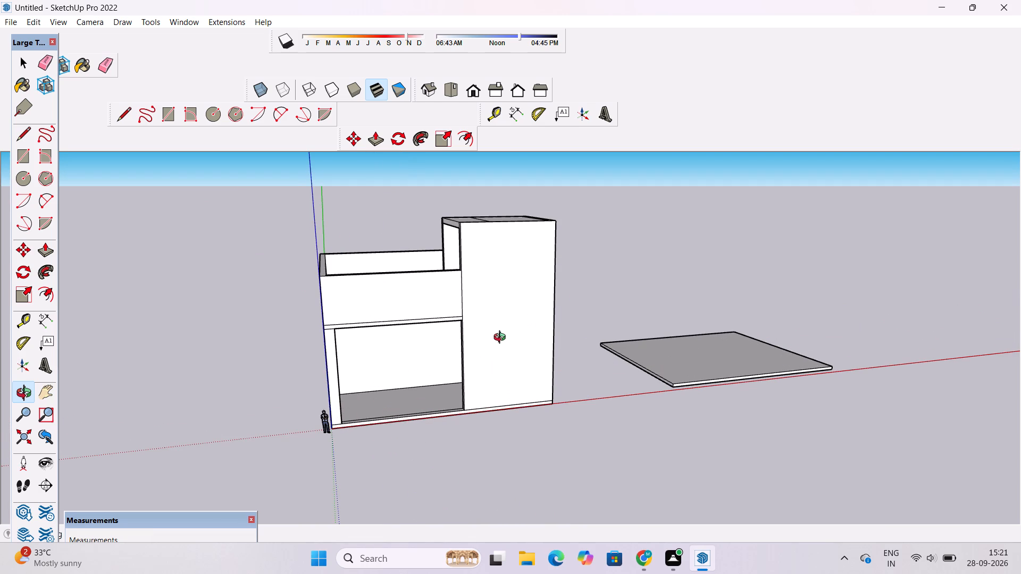
{"action": "scroll", "coordinate": [505, 339], "scroll_direction": "down", "scroll_amount": 2}
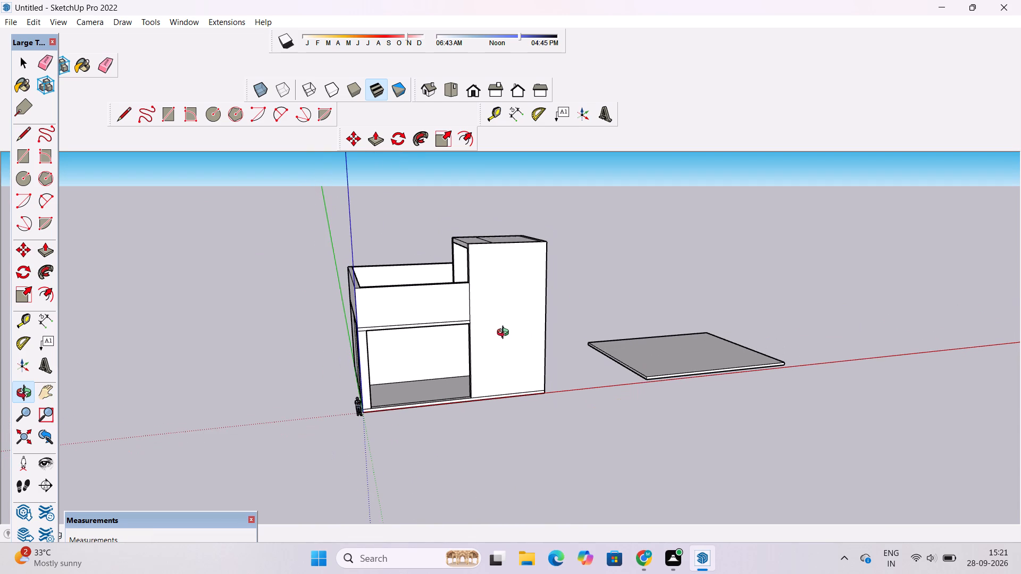
{"action": "scroll", "coordinate": [505, 330], "scroll_direction": "down", "scroll_amount": 4}
{"action": "left_click_drag", "start_coordinate": [499, 333], "coordinate": [498, 351]}
{"action": "left_click_drag", "start_coordinate": [499, 351], "coordinate": [495, 351]}
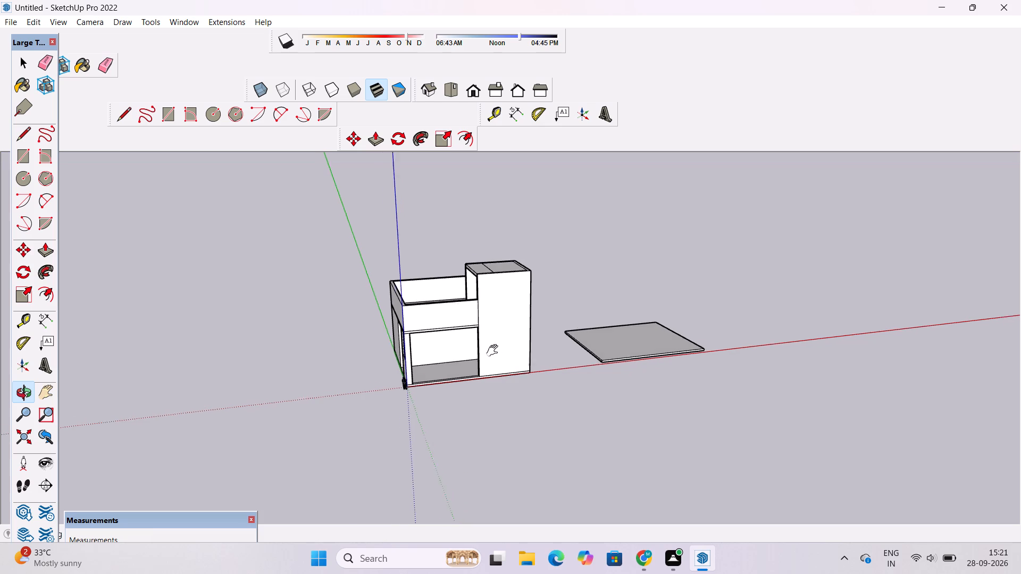
{"action": "left_click_drag", "start_coordinate": [495, 351], "coordinate": [475, 336]}
{"action": "scroll", "coordinate": [479, 322], "scroll_direction": "up", "scroll_amount": 4}
{"action": "left_click_drag", "start_coordinate": [478, 320], "coordinate": [542, 396]}
{"action": "scroll", "coordinate": [458, 319], "scroll_direction": "up", "scroll_amount": 2}
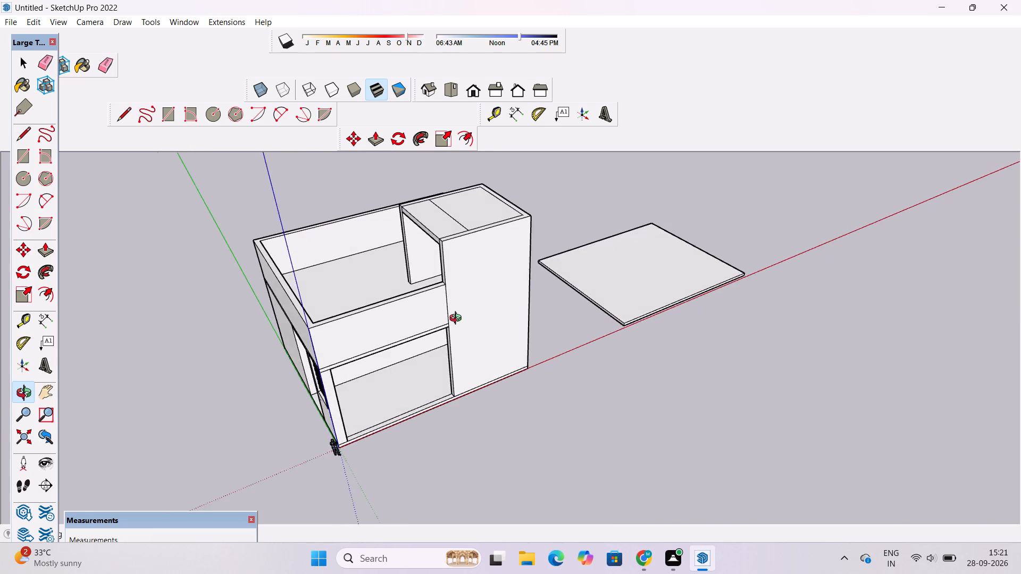
{"action": "scroll", "coordinate": [458, 319], "scroll_direction": "up", "scroll_amount": 1}
{"action": "left_click_drag", "start_coordinate": [458, 319], "coordinate": [484, 361]}
{"action": "scroll", "coordinate": [482, 343], "scroll_direction": "down", "scroll_amount": 3}
{"action": "left_click_drag", "start_coordinate": [510, 324], "coordinate": [419, 320]}
{"action": "left_click_drag", "start_coordinate": [447, 258], "coordinate": [452, 328]}
{"action": "left_click_drag", "start_coordinate": [453, 340], "coordinate": [450, 337]}
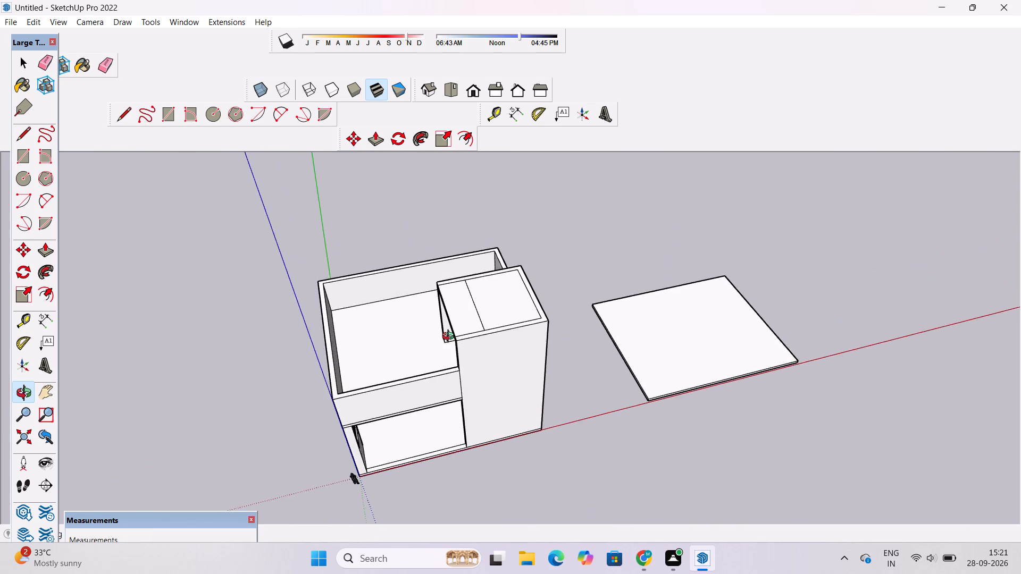
{"action": "left_click_drag", "start_coordinate": [450, 337], "coordinate": [432, 275]}
{"action": "scroll", "coordinate": [432, 281], "scroll_direction": "up", "scroll_amount": 2}
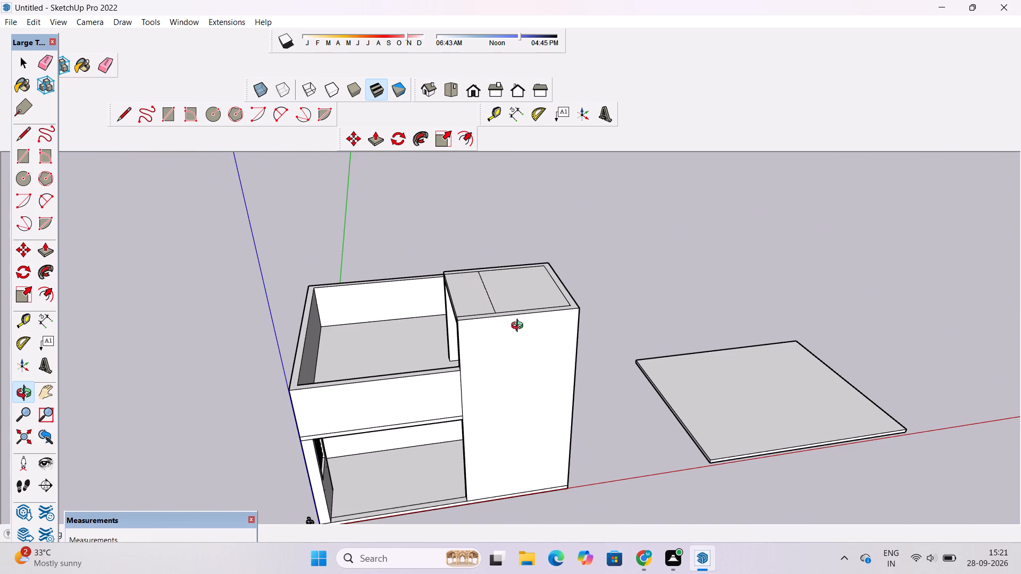
{"action": "scroll", "coordinate": [521, 327], "scroll_direction": "up", "scroll_amount": 6}
{"action": "left_click_drag", "start_coordinate": [532, 321], "coordinate": [496, 308]}
{"action": "scroll", "coordinate": [473, 309], "scroll_direction": "up", "scroll_amount": 4}
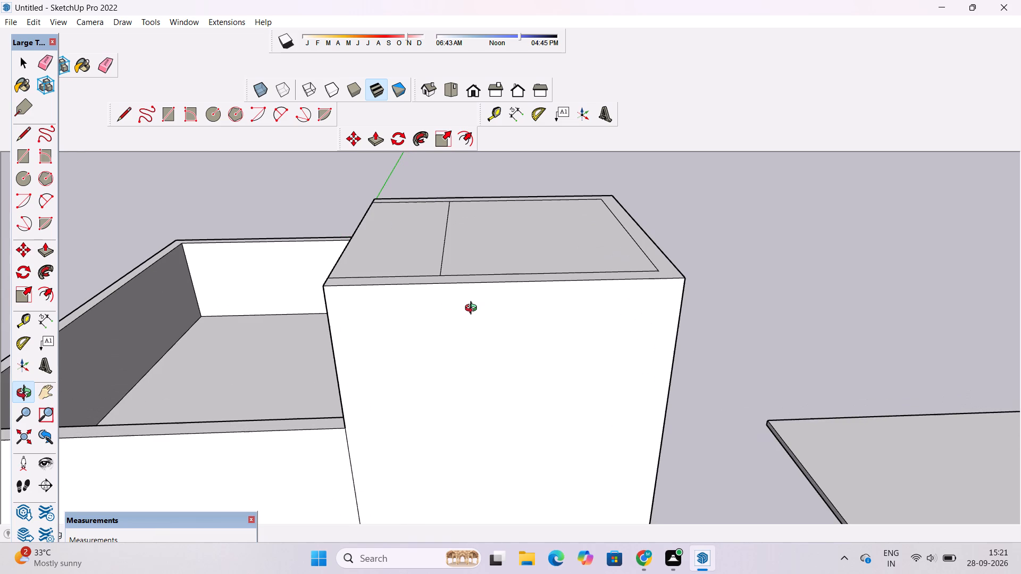
{"action": "scroll", "coordinate": [473, 309], "scroll_direction": "down", "scroll_amount": 4}
{"action": "scroll", "coordinate": [473, 309], "scroll_direction": "up", "scroll_amount": 4}
{"action": "left_click_drag", "start_coordinate": [468, 299], "coordinate": [450, 280], "text": "shift"}
{"action": "scroll", "coordinate": [439, 288], "scroll_direction": "down", "scroll_amount": 1}
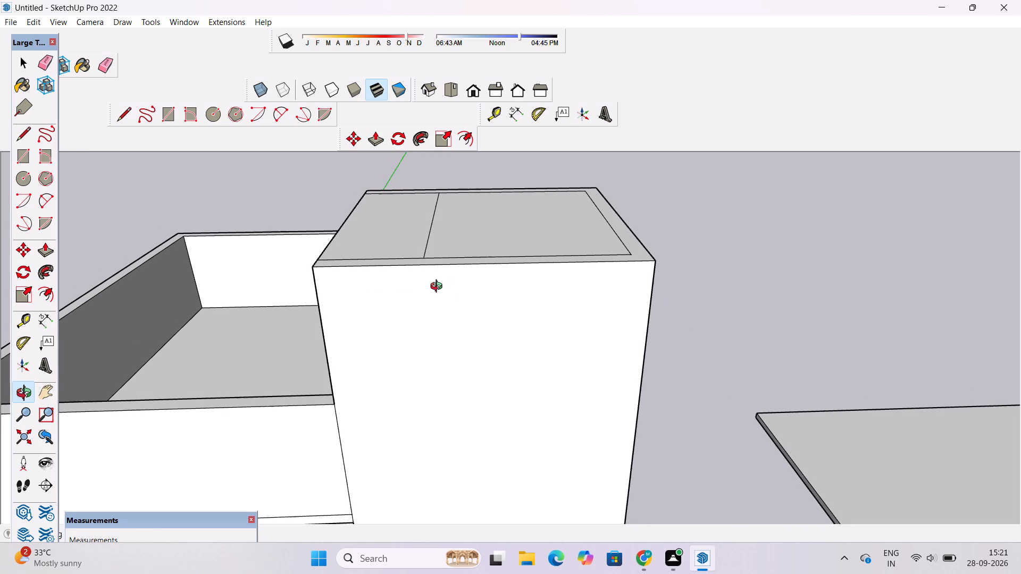
{"action": "scroll", "coordinate": [439, 288], "scroll_direction": "down", "scroll_amount": 1}
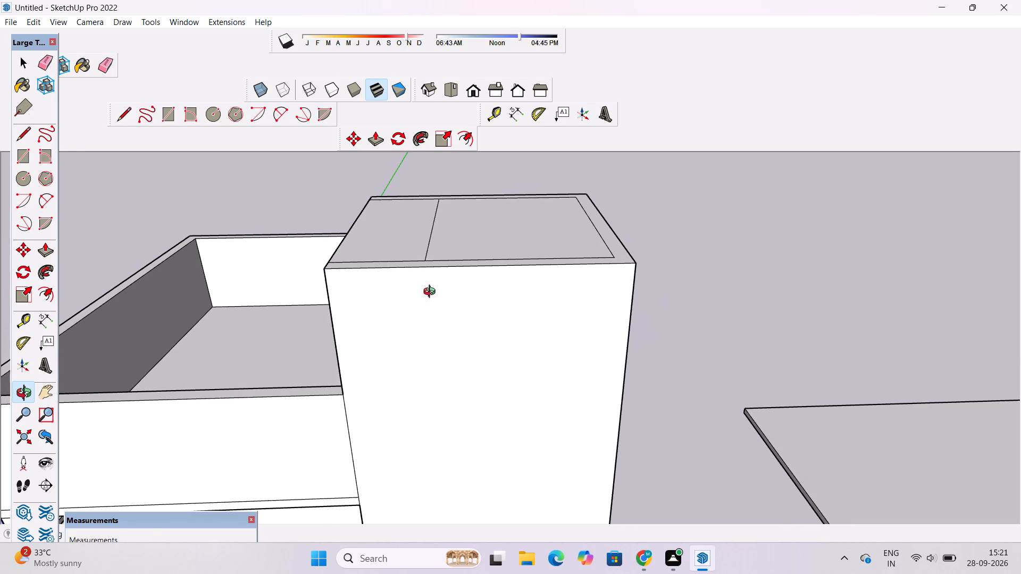
{"action": "left_click_drag", "start_coordinate": [432, 293], "coordinate": [459, 328]}
{"action": "left_click_drag", "start_coordinate": [450, 322], "coordinate": [443, 336], "text": "shift"}
{"action": "scroll", "coordinate": [419, 334], "scroll_direction": "up", "scroll_amount": 2}
{"action": "left_click_drag", "start_coordinate": [419, 332], "coordinate": [414, 335], "text": "shift"}
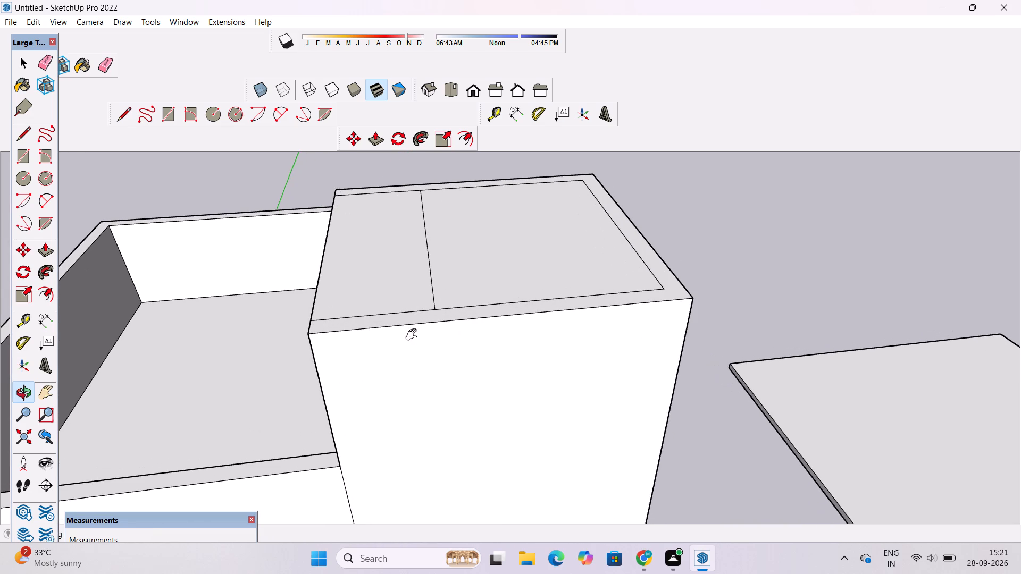
{"action": "scroll", "coordinate": [414, 335], "scroll_direction": "up", "scroll_amount": 1}
Push/Pull the 8' roof strip above the tall block's open side upward by 7'.
{"action": "key", "text": "p"}
{"action": "left_click", "coordinate": [406, 276]}
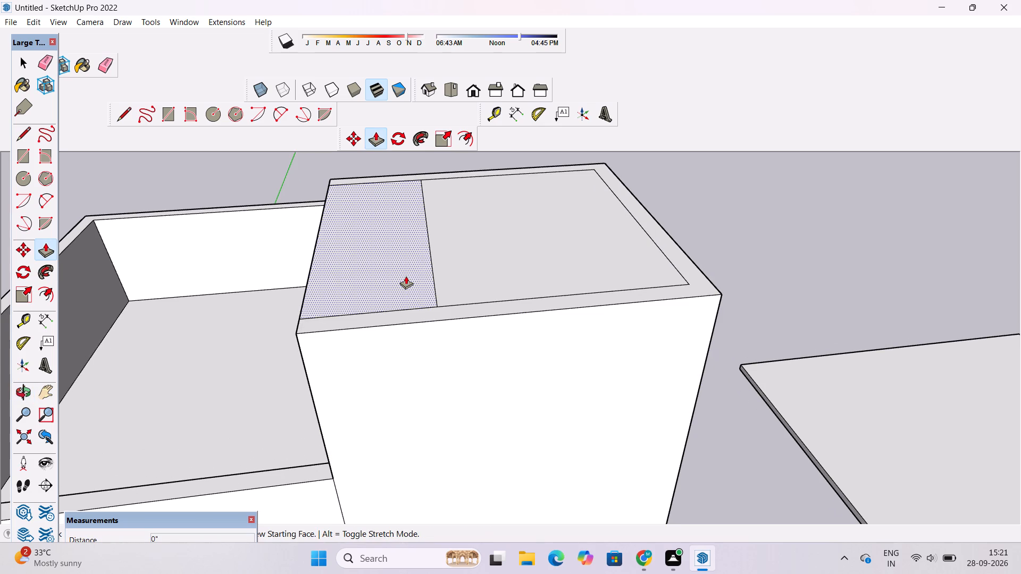
{"action": "scroll", "coordinate": [416, 248], "scroll_direction": "down", "scroll_amount": 4}
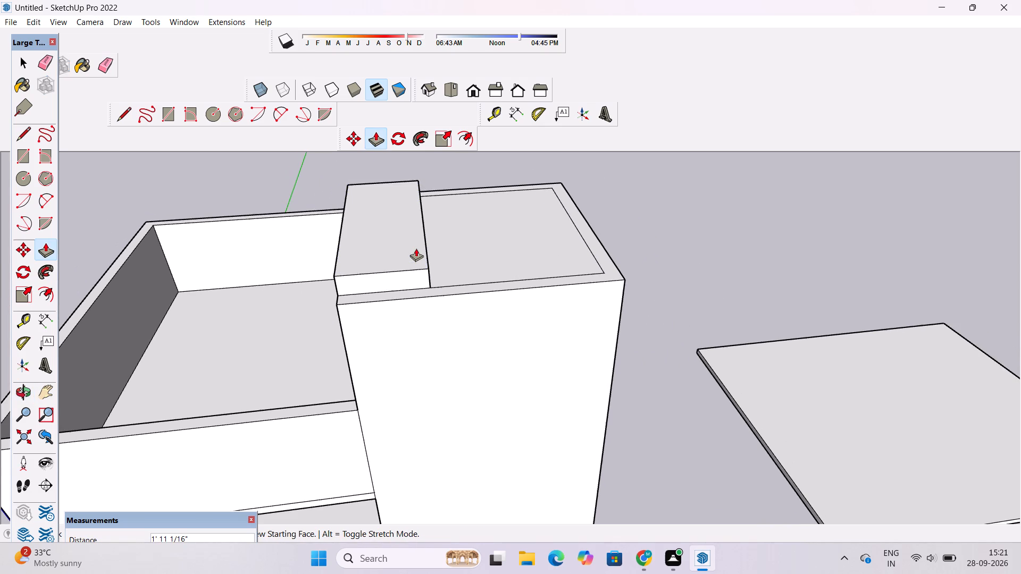
{"action": "key", "text": "o"}
{"action": "left_click_drag", "start_coordinate": [440, 353], "coordinate": [451, 247]}
{"action": "left_click_drag", "start_coordinate": [338, 266], "coordinate": [559, 222]}
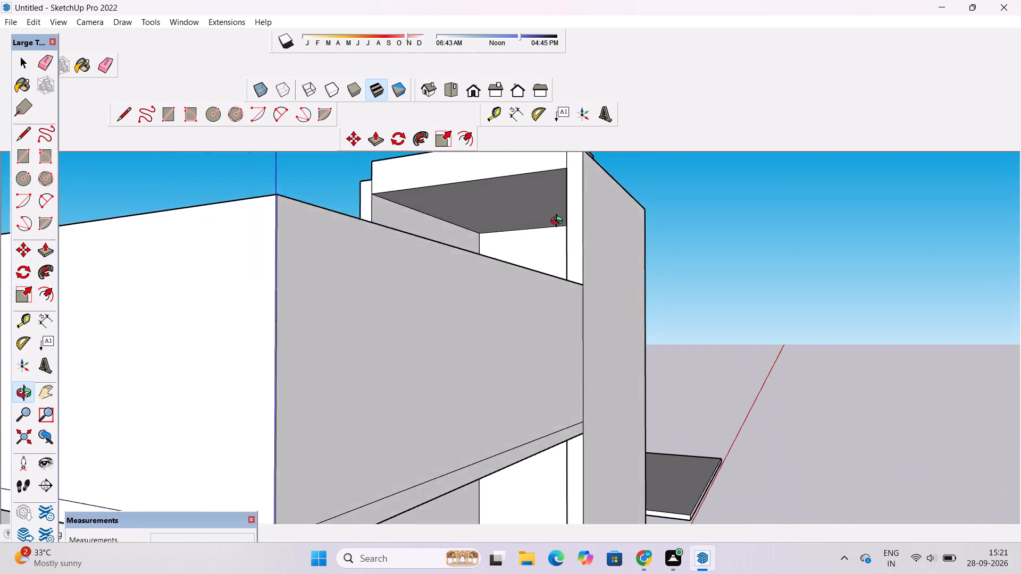
{"action": "left_click_drag", "start_coordinate": [559, 222], "coordinate": [510, 286]}
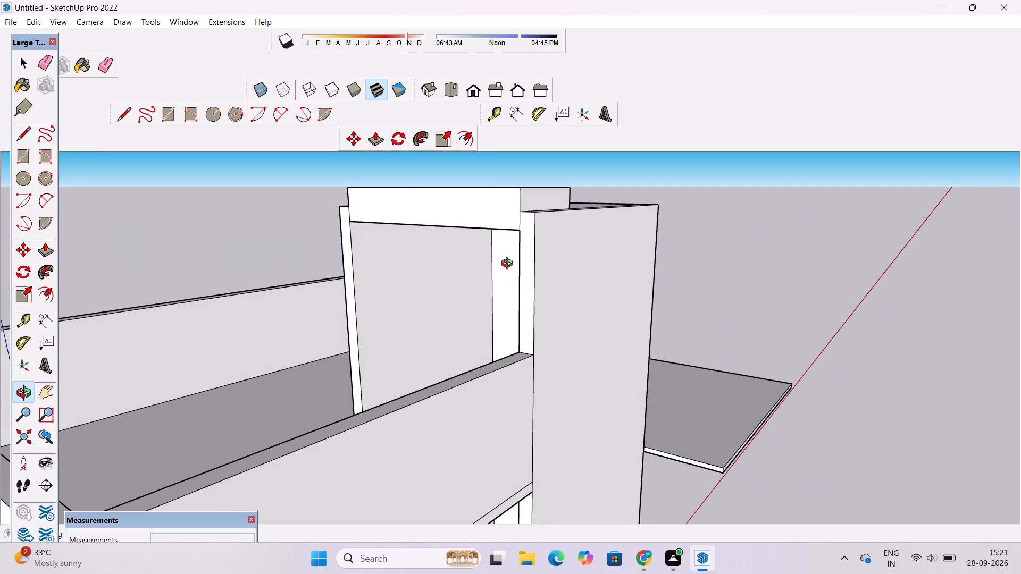
{"action": "scroll", "coordinate": [509, 265], "scroll_direction": "up", "scroll_amount": 1}
{"action": "left_click_drag", "start_coordinate": [507, 265], "coordinate": [473, 313], "text": "shift"}
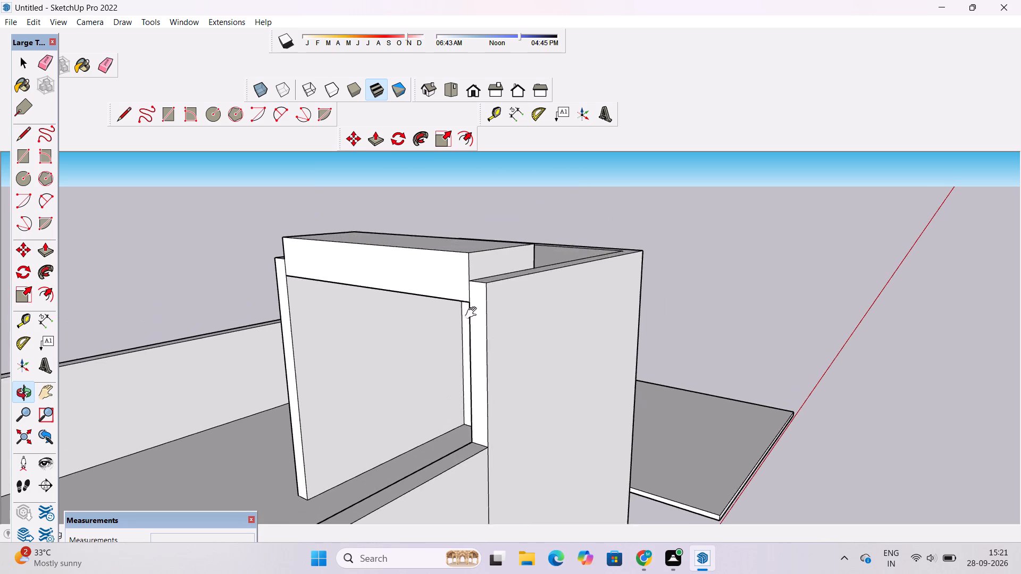
{"action": "left_click_drag", "start_coordinate": [473, 313], "coordinate": [471, 314], "text": "shift"}
{"action": "left_click_drag", "start_coordinate": [471, 306], "coordinate": [455, 318]}
{"action": "key", "text": "p"}
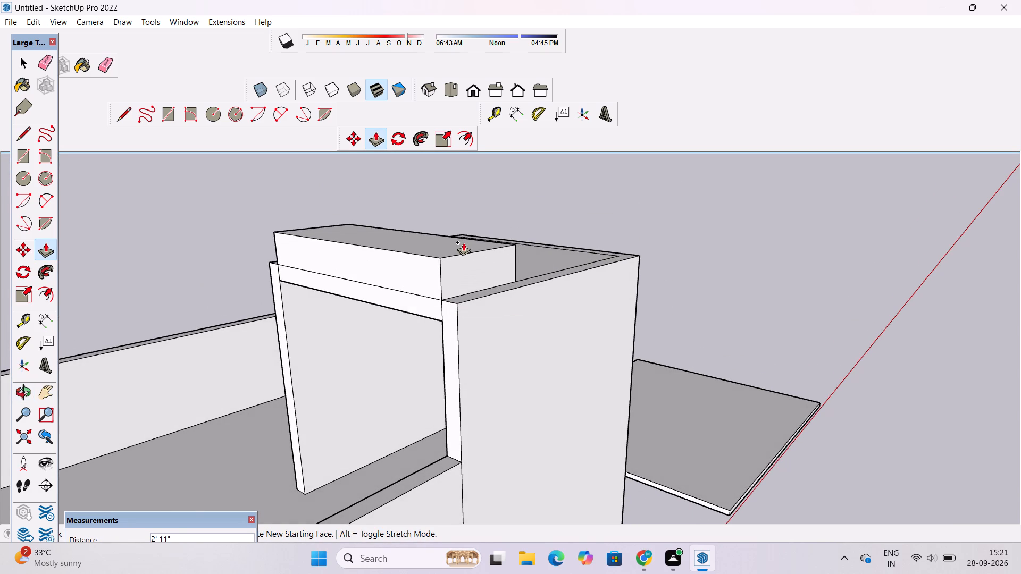
{"action": "scroll", "coordinate": [463, 242], "scroll_direction": "down", "scroll_amount": 6}
{"action": "scroll", "coordinate": [463, 216], "scroll_direction": "up", "scroll_amount": 4}
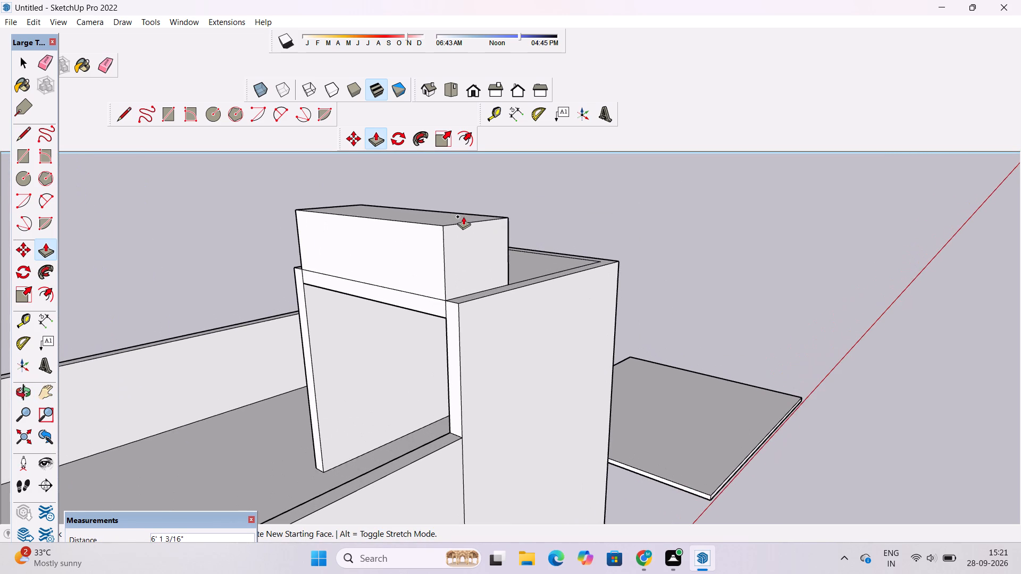
{"action": "type", "text": "7'"}
{"action": "key", "text": "Return"}
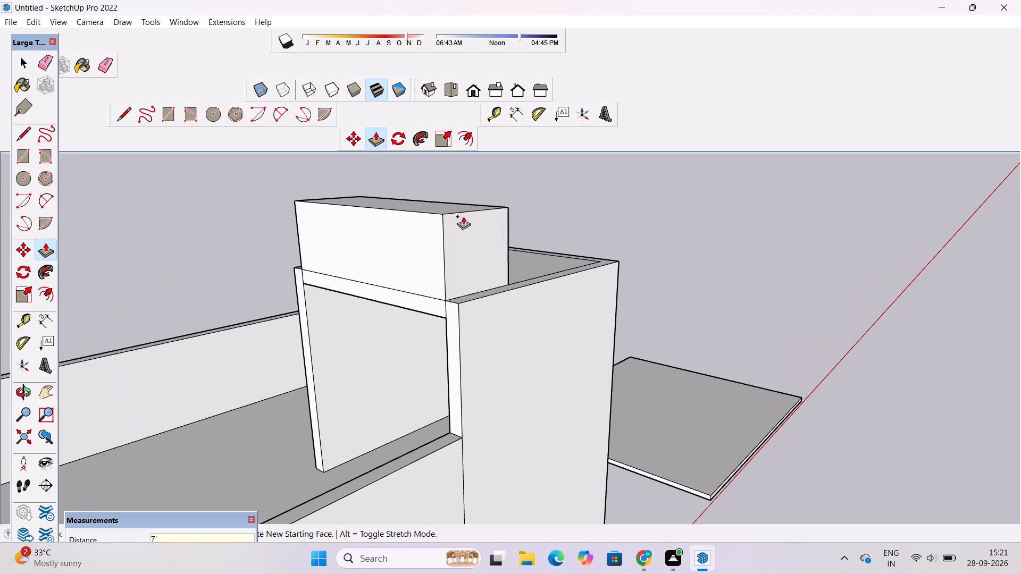
Examine the raised roof block and the tall block beneath it from several sides, both close up and from farther away.
{"action": "scroll", "coordinate": [454, 247], "scroll_direction": "down", "scroll_amount": 4}
{"action": "scroll", "coordinate": [454, 250], "scroll_direction": "up", "scroll_amount": 2}
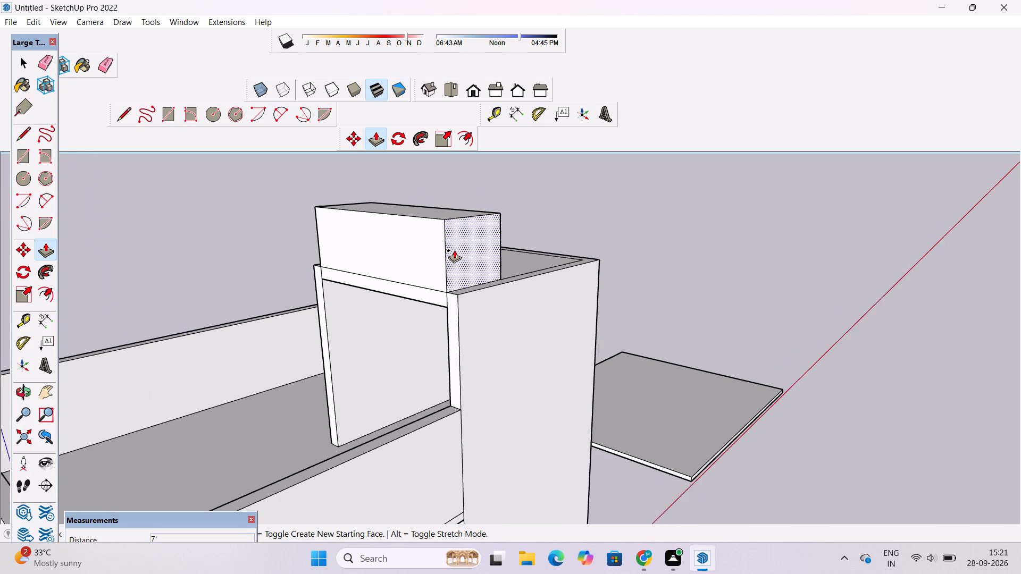
{"action": "scroll", "coordinate": [454, 250], "scroll_direction": "up", "scroll_amount": 2}
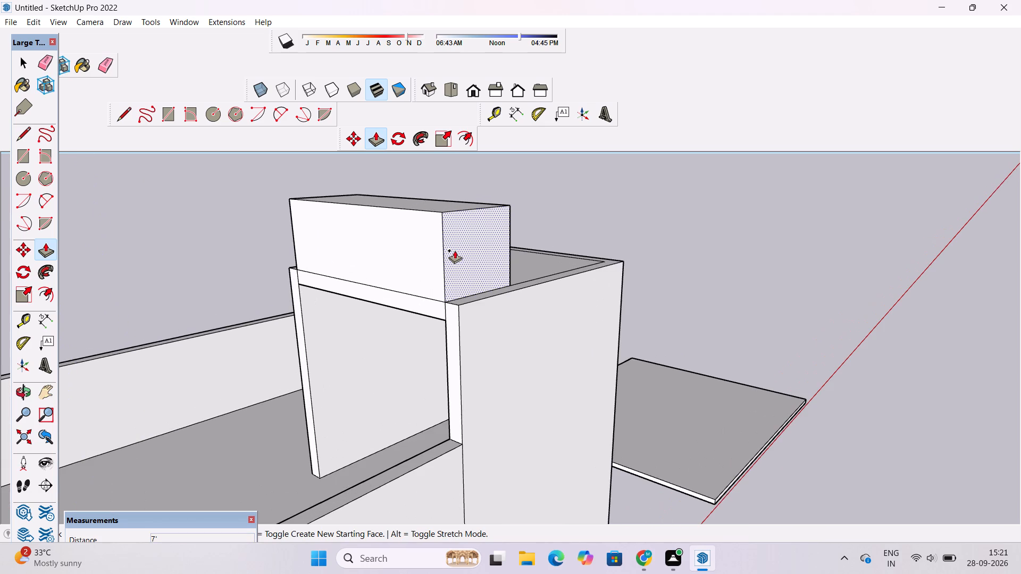
{"action": "key", "text": "space"}
{"action": "key", "text": "o"}
{"action": "left_click_drag", "start_coordinate": [464, 268], "coordinate": [403, 276]}
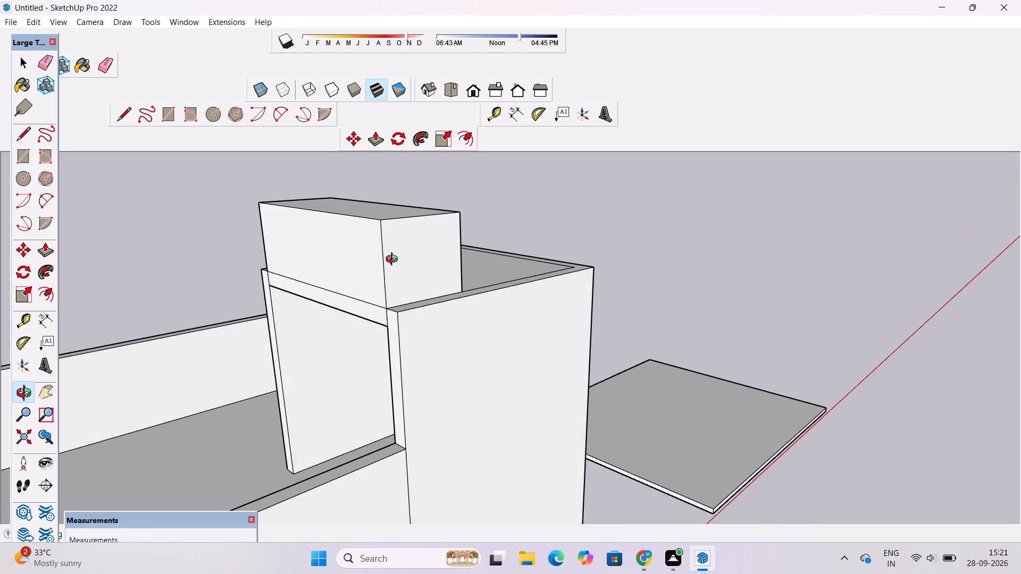
{"action": "scroll", "coordinate": [394, 260], "scroll_direction": "up", "scroll_amount": 3}
{"action": "left_click_drag", "start_coordinate": [394, 260], "coordinate": [400, 294], "text": "shift"}
{"action": "left_click_drag", "start_coordinate": [401, 295], "coordinate": [391, 295]}
{"action": "left_click_drag", "start_coordinate": [390, 292], "coordinate": [433, 313], "text": "shift"}
{"action": "scroll", "coordinate": [433, 313], "scroll_direction": "up", "scroll_amount": 2}
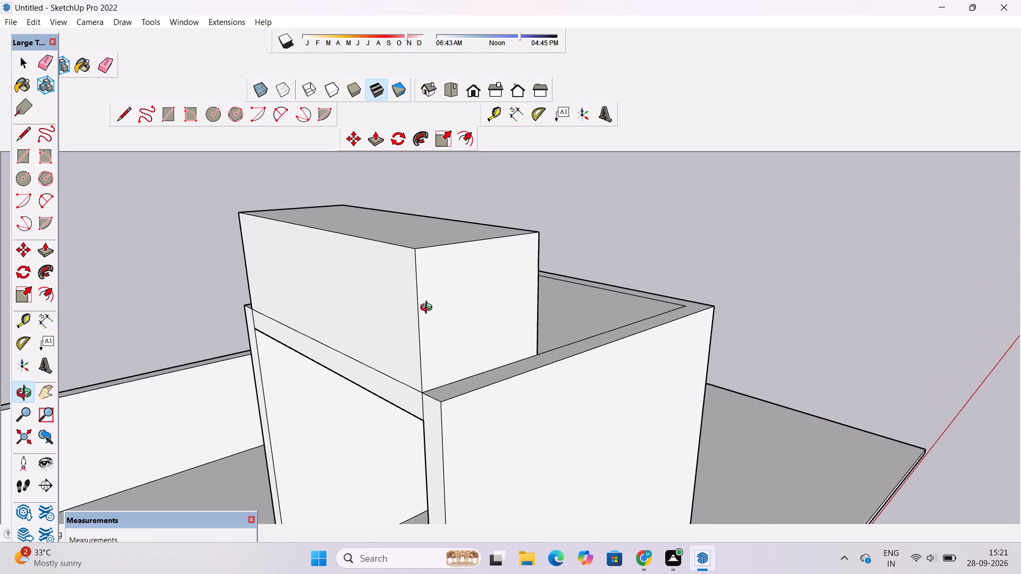
{"action": "scroll", "coordinate": [428, 308], "scroll_direction": "down", "scroll_amount": 5}
{"action": "left_click_drag", "start_coordinate": [426, 311], "coordinate": [465, 276], "text": "shift"}
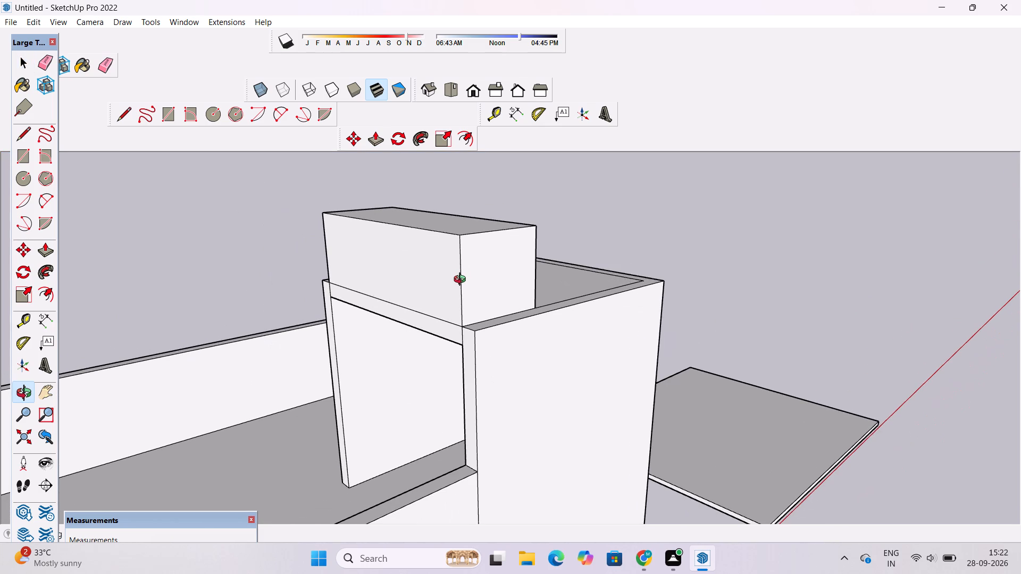
{"action": "scroll", "coordinate": [462, 281], "scroll_direction": "up", "scroll_amount": 1}
{"action": "scroll", "coordinate": [462, 281], "scroll_direction": "down", "scroll_amount": 2}
{"action": "scroll", "coordinate": [530, 242], "scroll_direction": "up", "scroll_amount": 4}
{"action": "left_click_drag", "start_coordinate": [435, 292], "coordinate": [466, 311]}
{"action": "left_click_drag", "start_coordinate": [305, 350], "coordinate": [334, 315]}
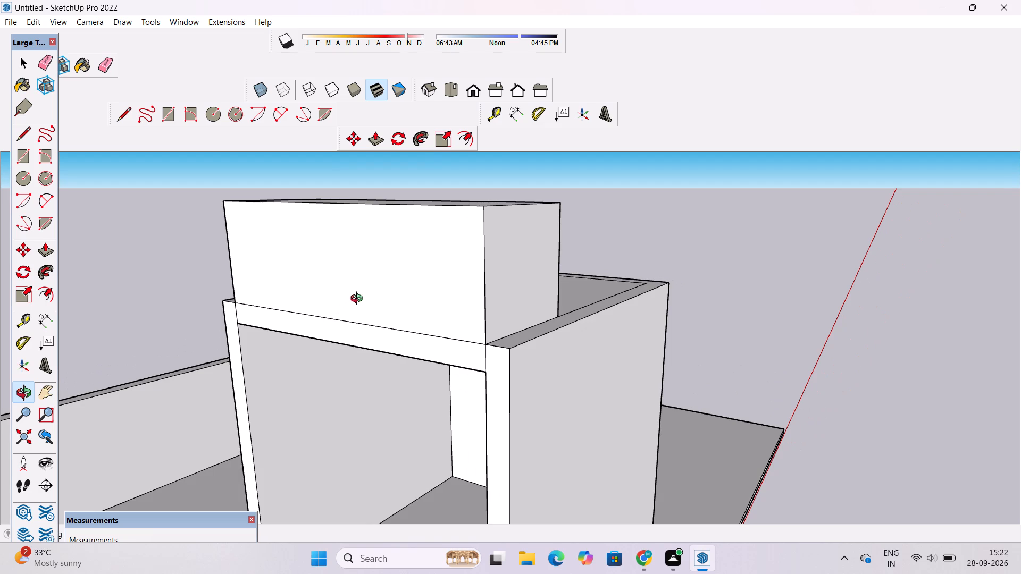
{"action": "left_click_drag", "start_coordinate": [372, 292], "coordinate": [361, 344], "text": "ctrl"}
{"action": "left_click_drag", "start_coordinate": [376, 314], "coordinate": [395, 288]}
{"action": "left_click_drag", "start_coordinate": [401, 285], "coordinate": [397, 325], "text": "shift"}
{"action": "scroll", "coordinate": [392, 330], "scroll_direction": "down", "scroll_amount": 6}
{"action": "scroll", "coordinate": [392, 330], "scroll_direction": "up", "scroll_amount": 2}
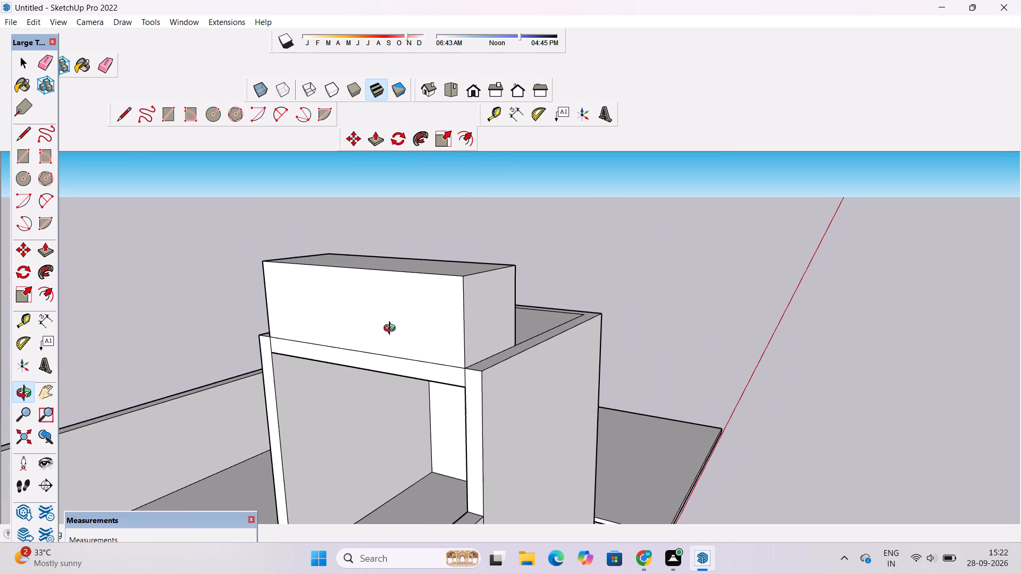
{"action": "scroll", "coordinate": [392, 330], "scroll_direction": "down", "scroll_amount": 2}
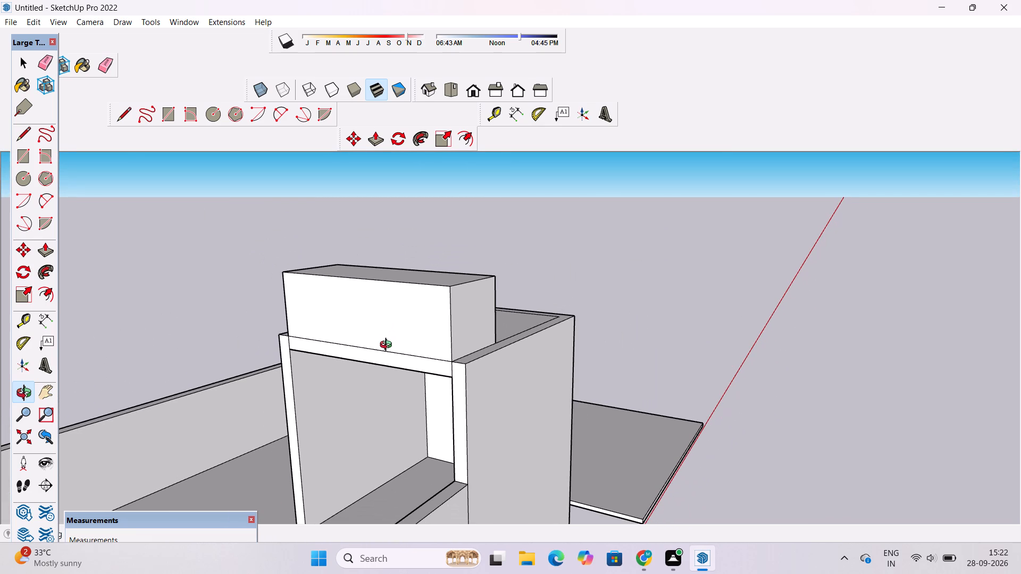
{"action": "left_click_drag", "start_coordinate": [385, 350], "coordinate": [410, 308]}
{"action": "left_click", "coordinate": [411, 308], "text": "shift"}
{"action": "left_click_drag", "start_coordinate": [413, 310], "coordinate": [850, 309]}
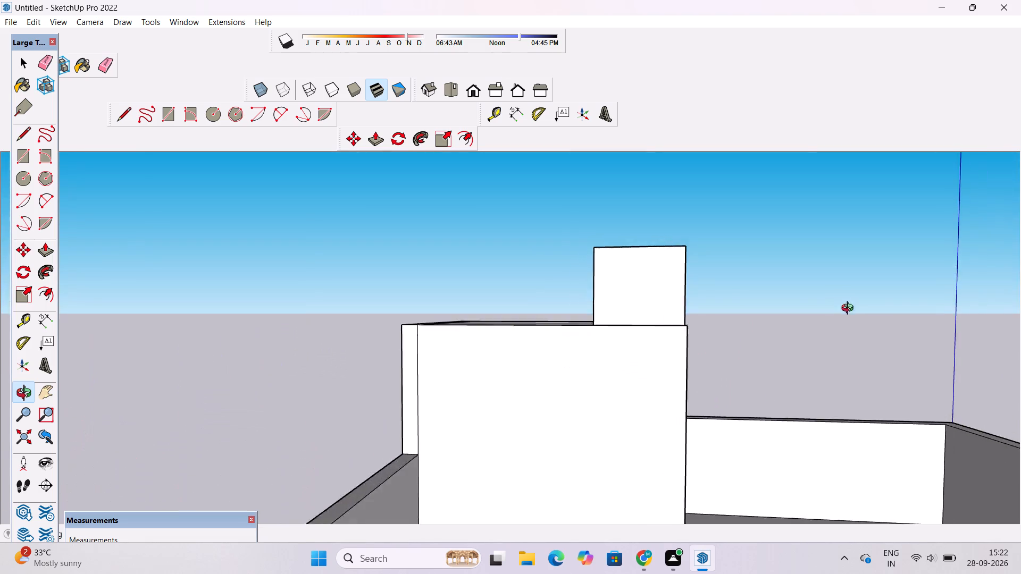
{"action": "left_click_drag", "start_coordinate": [850, 309], "coordinate": [499, 325]}
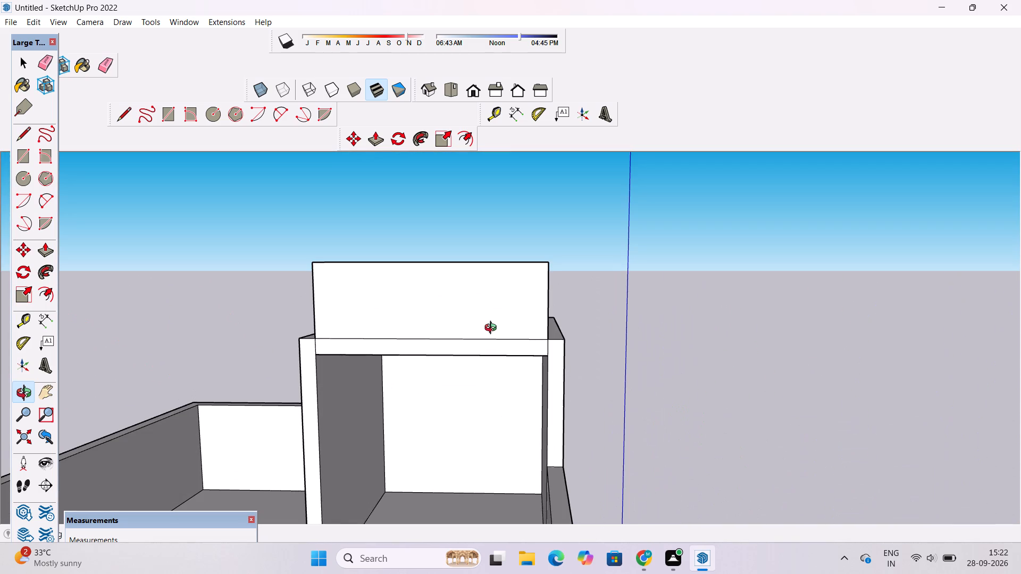
{"action": "scroll", "coordinate": [489, 320], "scroll_direction": "down", "scroll_amount": 5}
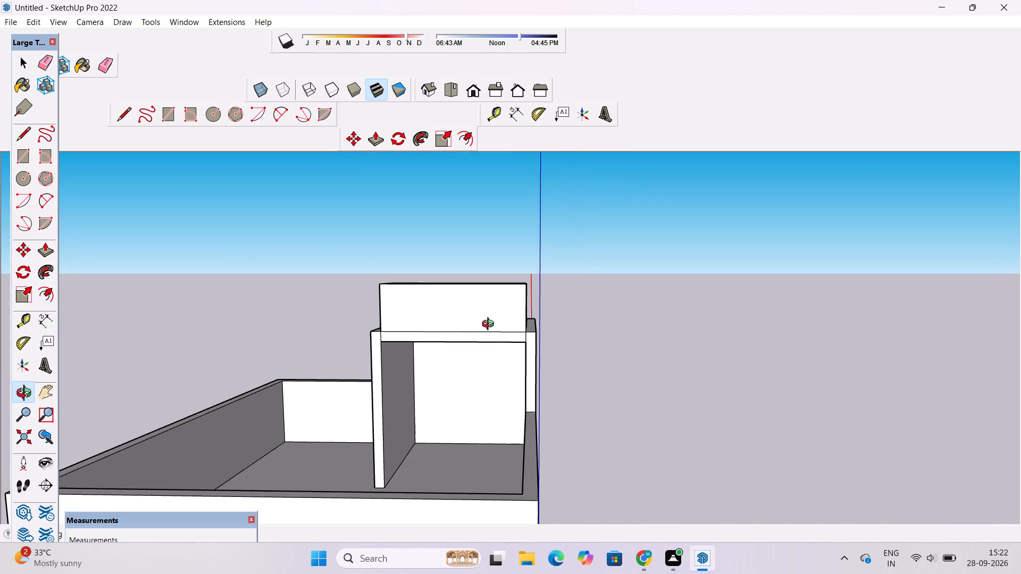
{"action": "left_click_drag", "start_coordinate": [496, 339], "coordinate": [515, 283], "text": "shift"}
{"action": "scroll", "coordinate": [520, 268], "scroll_direction": "up", "scroll_amount": 3}
{"action": "left_click_drag", "start_coordinate": [606, 247], "coordinate": [450, 292]}
{"action": "scroll", "coordinate": [567, 289], "scroll_direction": "up", "scroll_amount": 4}
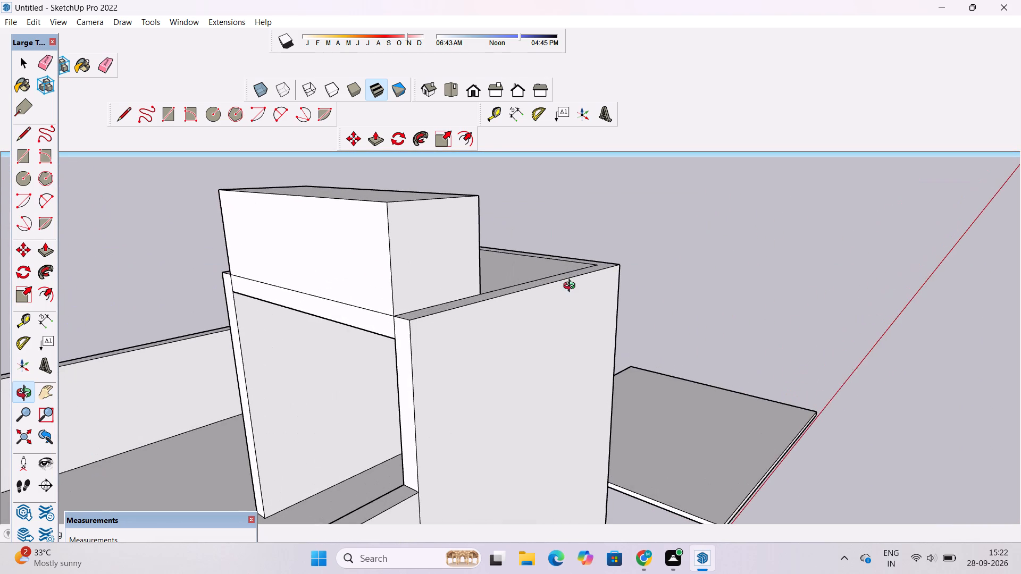
{"action": "left_click_drag", "start_coordinate": [538, 299], "coordinate": [454, 315]}
{"action": "left_click_drag", "start_coordinate": [454, 315], "coordinate": [459, 334], "text": "shift"}
{"action": "scroll", "coordinate": [458, 329], "scroll_direction": "down", "scroll_amount": 1}
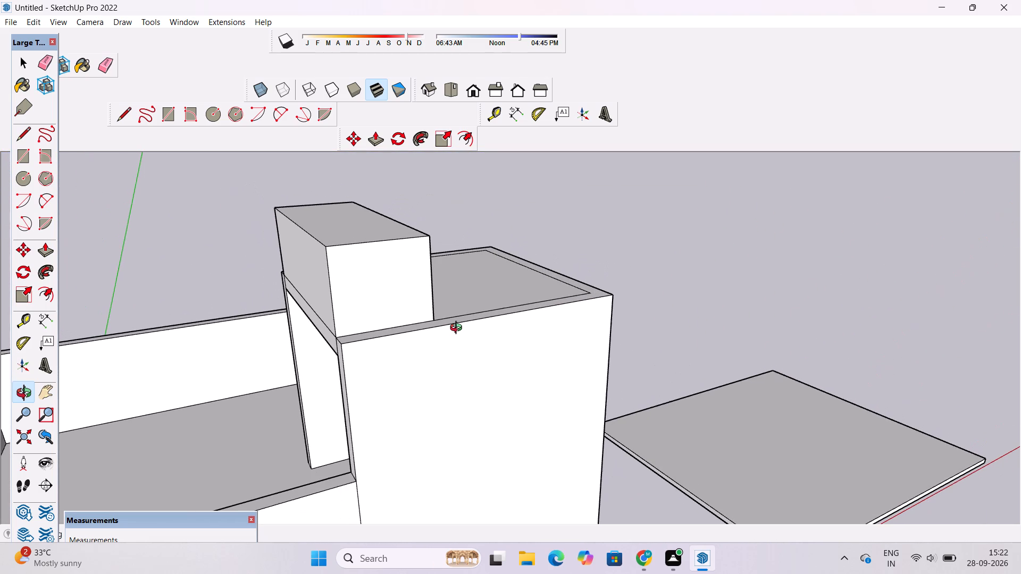
{"action": "scroll", "coordinate": [457, 329], "scroll_direction": "down", "scroll_amount": 3}
{"action": "scroll", "coordinate": [457, 329], "scroll_direction": "up", "scroll_amount": 3}
{"action": "left_click_drag", "start_coordinate": [457, 329], "coordinate": [476, 297]}
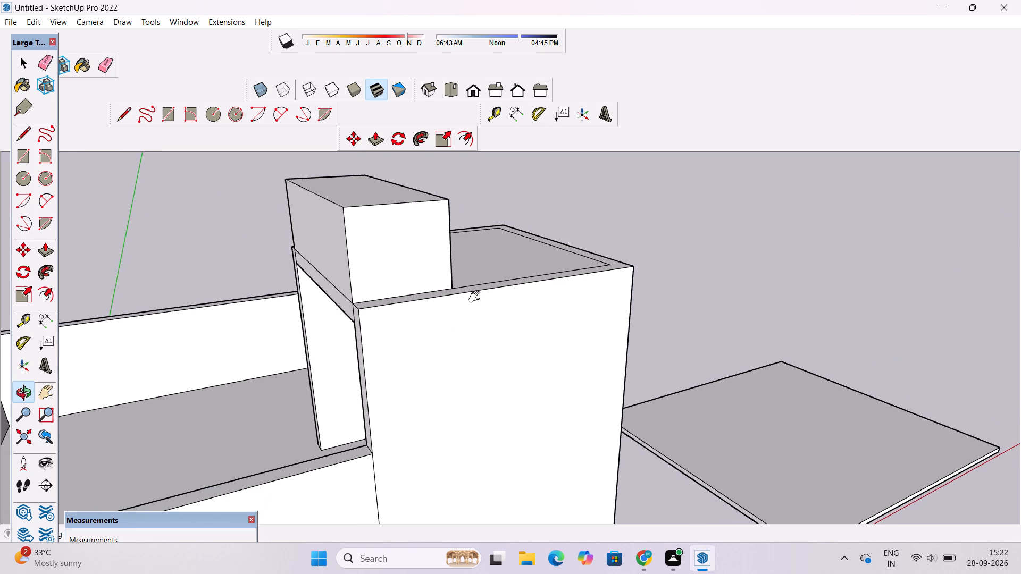
{"action": "left_click_drag", "start_coordinate": [386, 358], "coordinate": [517, 269]}
{"action": "scroll", "coordinate": [492, 282], "scroll_direction": "up", "scroll_amount": 2}
{"action": "left_click_drag", "start_coordinate": [492, 282], "coordinate": [423, 381], "text": "shift"}
{"action": "scroll", "coordinate": [411, 372], "scroll_direction": "down", "scroll_amount": 4}
{"action": "left_click_drag", "start_coordinate": [384, 369], "coordinate": [390, 379]}
{"action": "left_click_drag", "start_coordinate": [390, 379], "coordinate": [411, 371]}
{"action": "scroll", "coordinate": [411, 371], "scroll_direction": "down", "scroll_amount": 3}
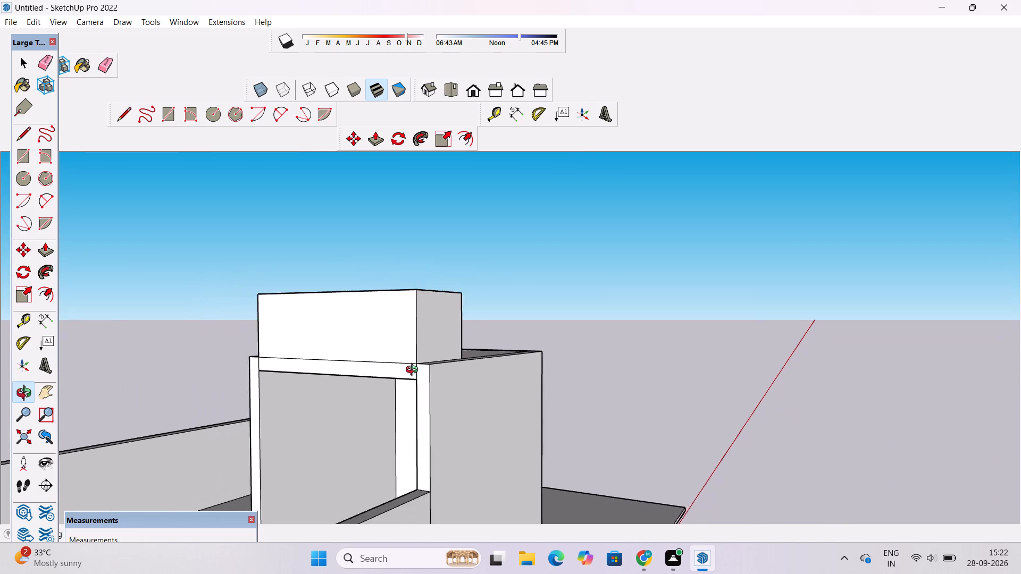
{"action": "scroll", "coordinate": [414, 371], "scroll_direction": "up", "scroll_amount": 3}
{"action": "scroll", "coordinate": [414, 371], "scroll_direction": "down", "scroll_amount": 3}
{"action": "left_click_drag", "start_coordinate": [458, 343], "coordinate": [367, 407]}
{"action": "scroll", "coordinate": [436, 324], "scroll_direction": "up", "scroll_amount": 4}
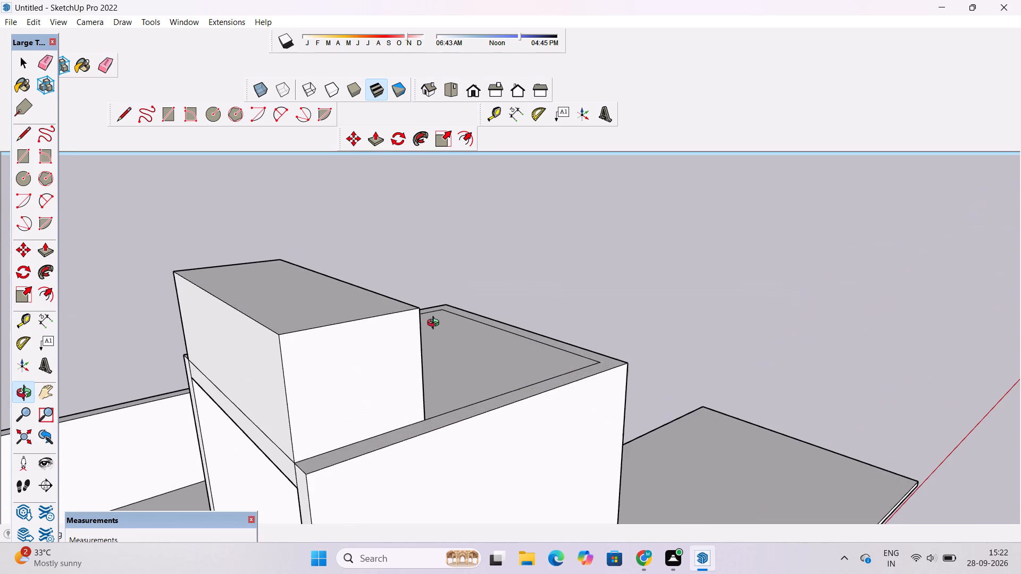
{"action": "scroll", "coordinate": [436, 324], "scroll_direction": "up", "scroll_amount": 6}
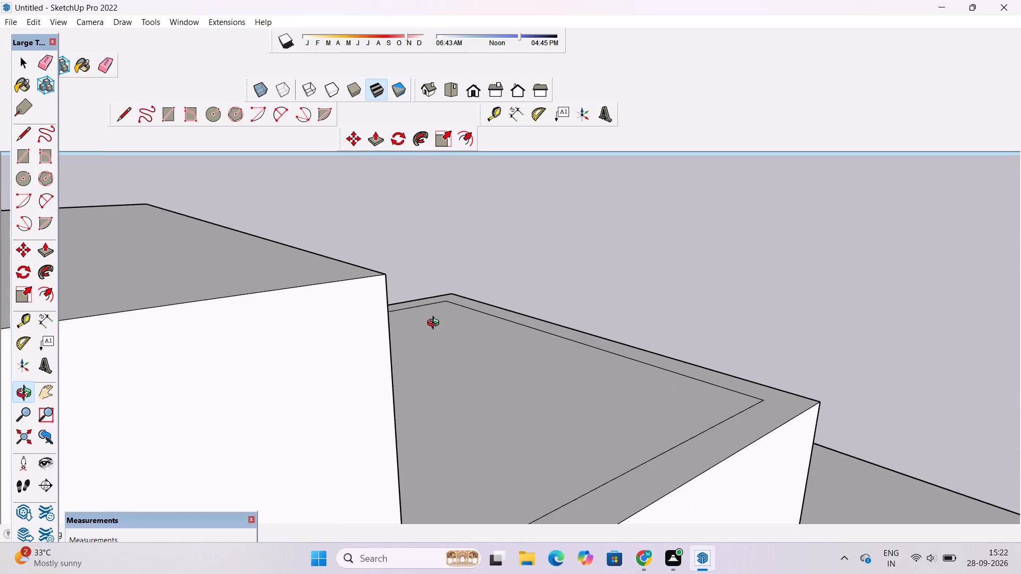
{"action": "scroll", "coordinate": [436, 324], "scroll_direction": "down", "scroll_amount": 3}
{"action": "scroll", "coordinate": [436, 324], "scroll_direction": "up", "scroll_amount": 5}
{"action": "scroll", "coordinate": [436, 323], "scroll_direction": "down", "scroll_amount": 5}
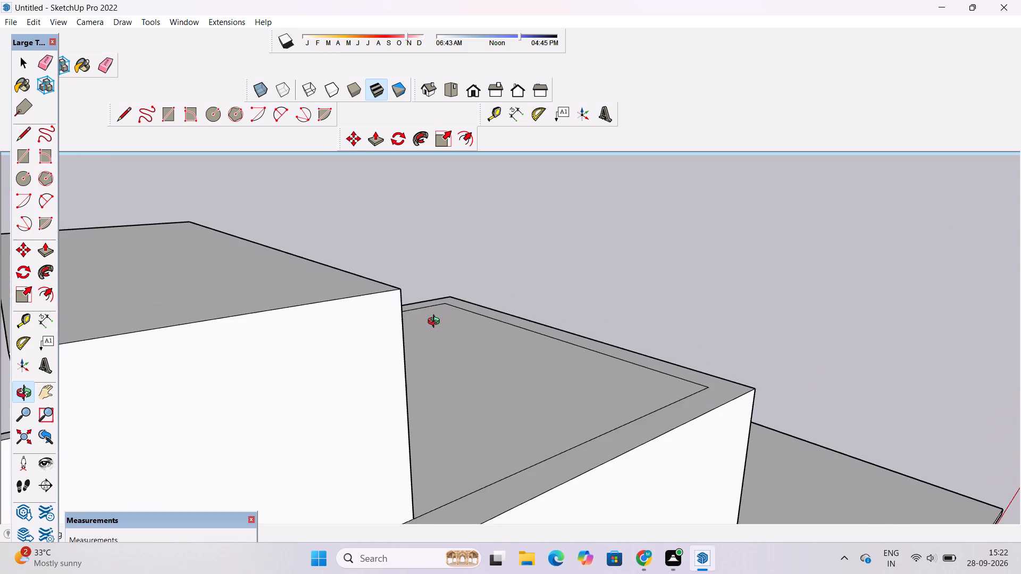
{"action": "left_click_drag", "start_coordinate": [439, 323], "coordinate": [445, 333], "text": "shift"}
{"action": "scroll", "coordinate": [461, 325], "scroll_direction": "down", "scroll_amount": 6}
{"action": "left_click_drag", "start_coordinate": [366, 351], "coordinate": [394, 306]}
{"action": "scroll", "coordinate": [387, 313], "scroll_direction": "up", "scroll_amount": 2}
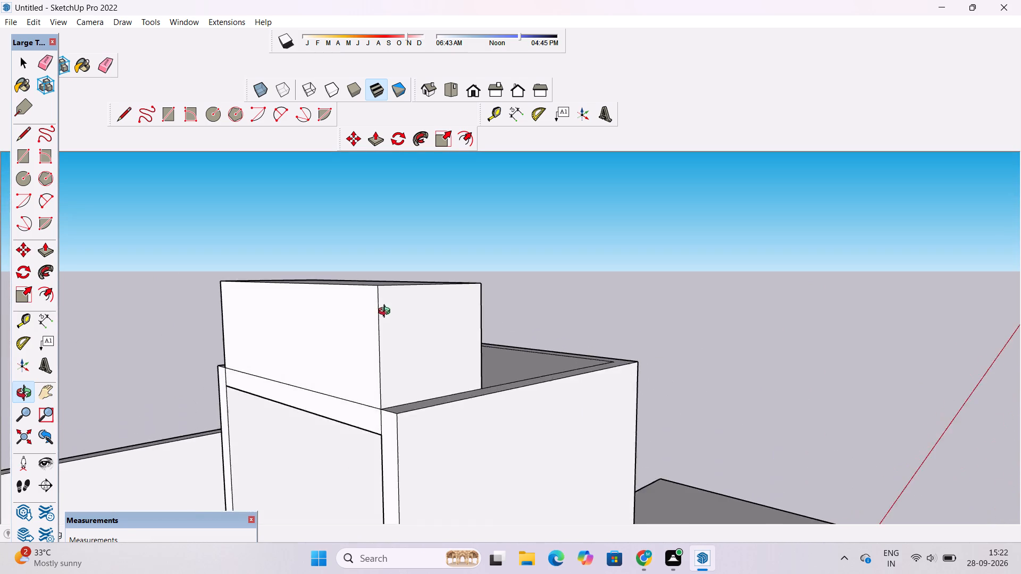
{"action": "scroll", "coordinate": [387, 313], "scroll_direction": "up", "scroll_amount": 3}
{"action": "left_click_drag", "start_coordinate": [416, 315], "coordinate": [295, 357]}
{"action": "left_click_drag", "start_coordinate": [299, 356], "coordinate": [341, 352]}
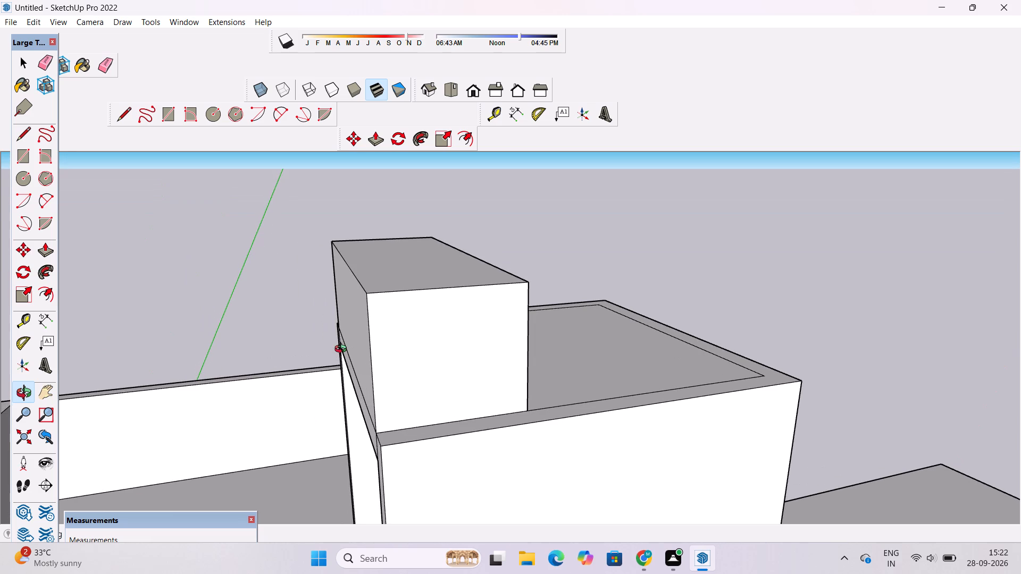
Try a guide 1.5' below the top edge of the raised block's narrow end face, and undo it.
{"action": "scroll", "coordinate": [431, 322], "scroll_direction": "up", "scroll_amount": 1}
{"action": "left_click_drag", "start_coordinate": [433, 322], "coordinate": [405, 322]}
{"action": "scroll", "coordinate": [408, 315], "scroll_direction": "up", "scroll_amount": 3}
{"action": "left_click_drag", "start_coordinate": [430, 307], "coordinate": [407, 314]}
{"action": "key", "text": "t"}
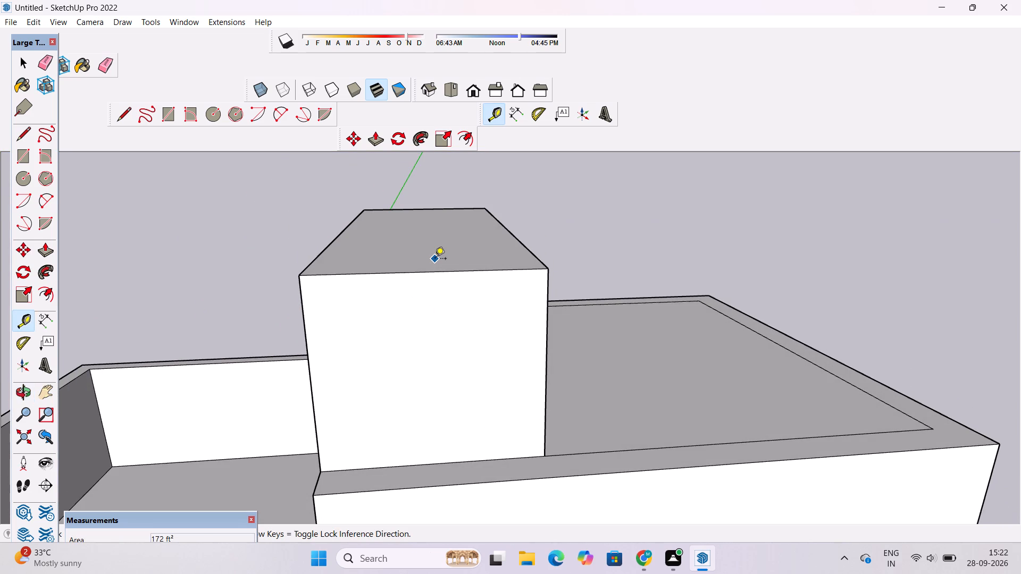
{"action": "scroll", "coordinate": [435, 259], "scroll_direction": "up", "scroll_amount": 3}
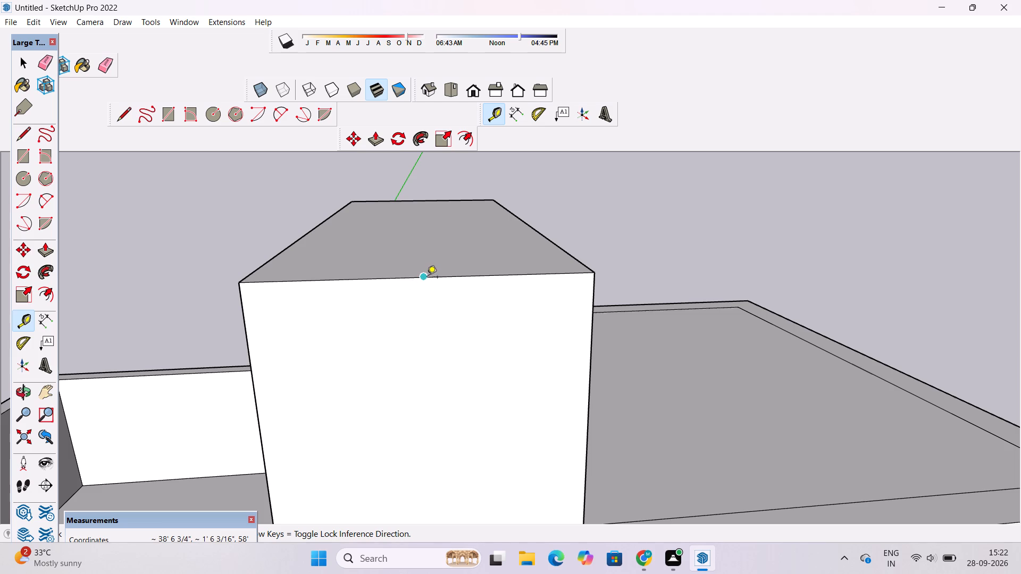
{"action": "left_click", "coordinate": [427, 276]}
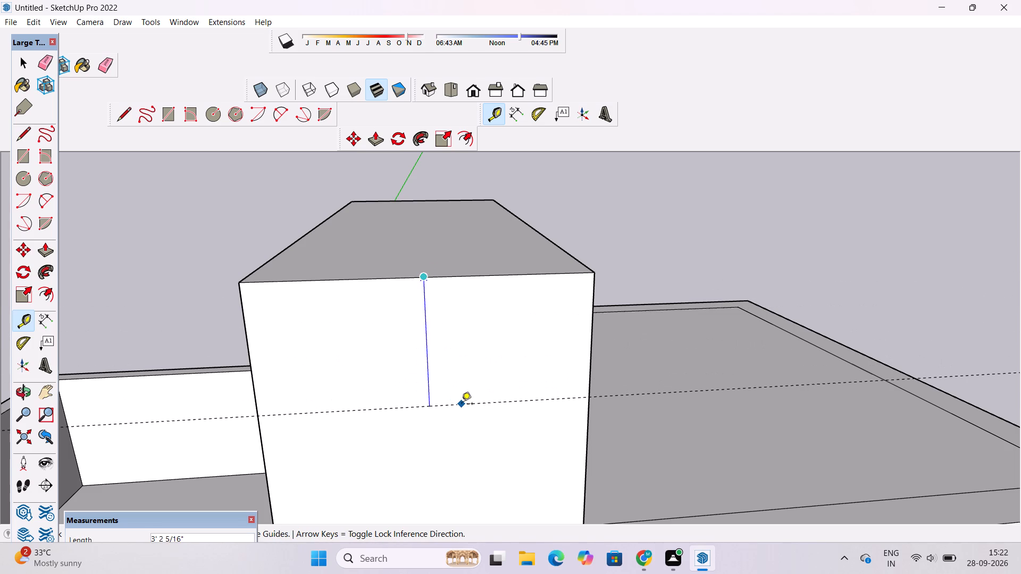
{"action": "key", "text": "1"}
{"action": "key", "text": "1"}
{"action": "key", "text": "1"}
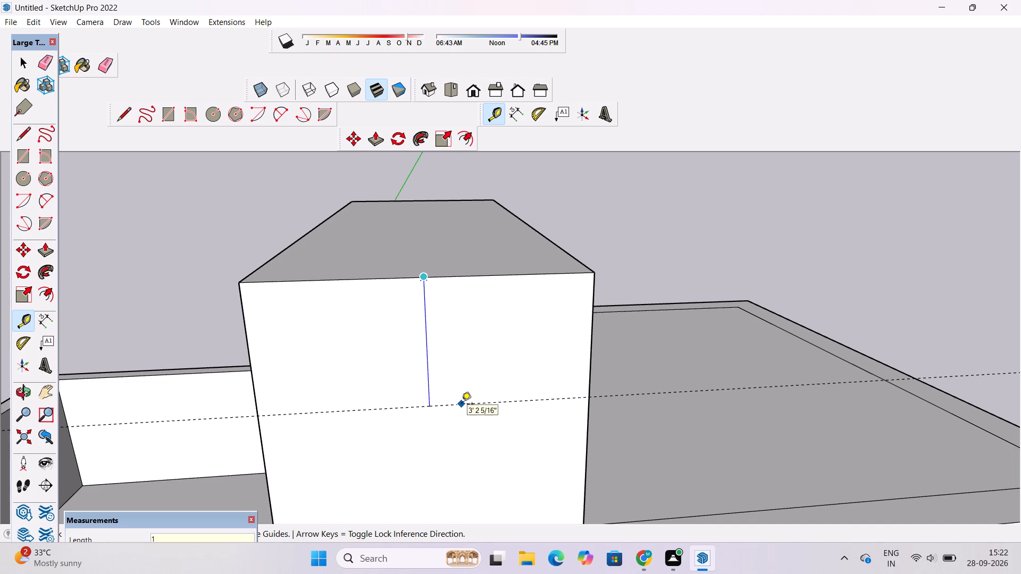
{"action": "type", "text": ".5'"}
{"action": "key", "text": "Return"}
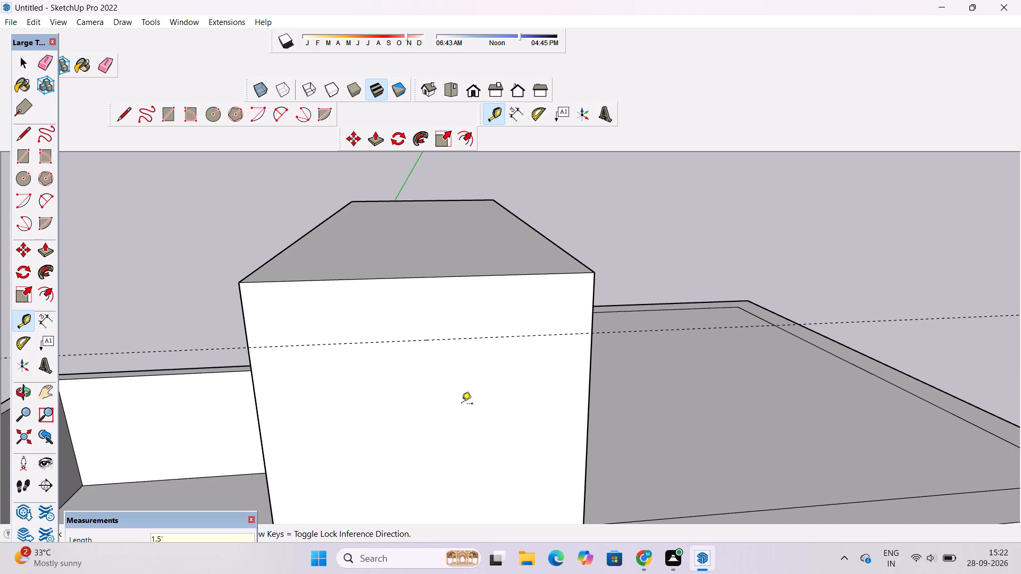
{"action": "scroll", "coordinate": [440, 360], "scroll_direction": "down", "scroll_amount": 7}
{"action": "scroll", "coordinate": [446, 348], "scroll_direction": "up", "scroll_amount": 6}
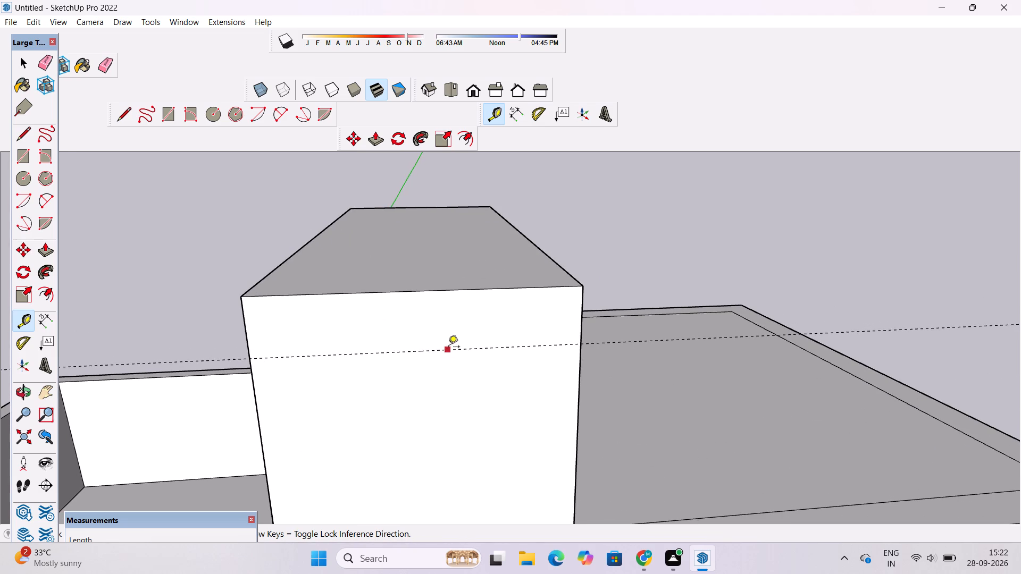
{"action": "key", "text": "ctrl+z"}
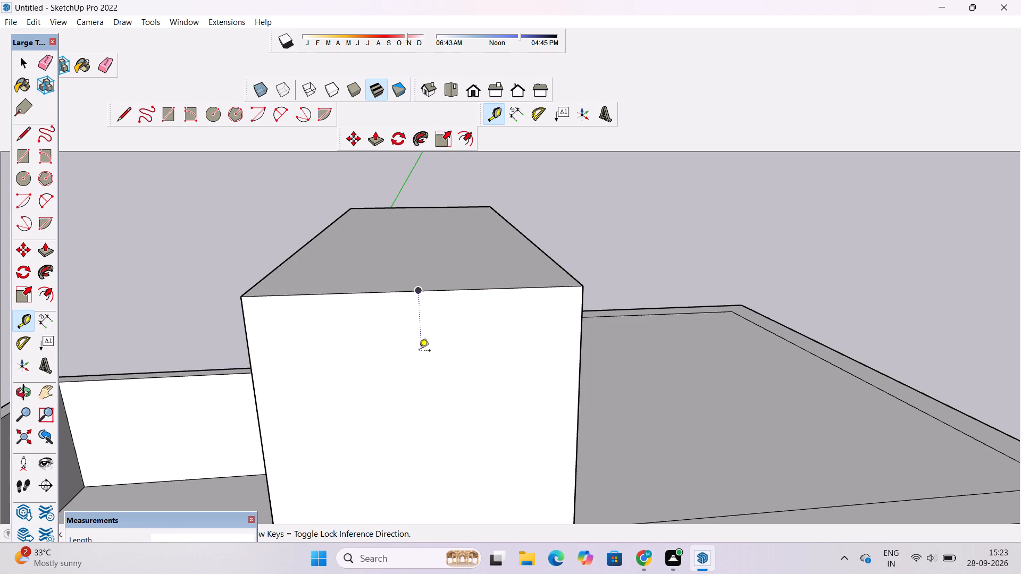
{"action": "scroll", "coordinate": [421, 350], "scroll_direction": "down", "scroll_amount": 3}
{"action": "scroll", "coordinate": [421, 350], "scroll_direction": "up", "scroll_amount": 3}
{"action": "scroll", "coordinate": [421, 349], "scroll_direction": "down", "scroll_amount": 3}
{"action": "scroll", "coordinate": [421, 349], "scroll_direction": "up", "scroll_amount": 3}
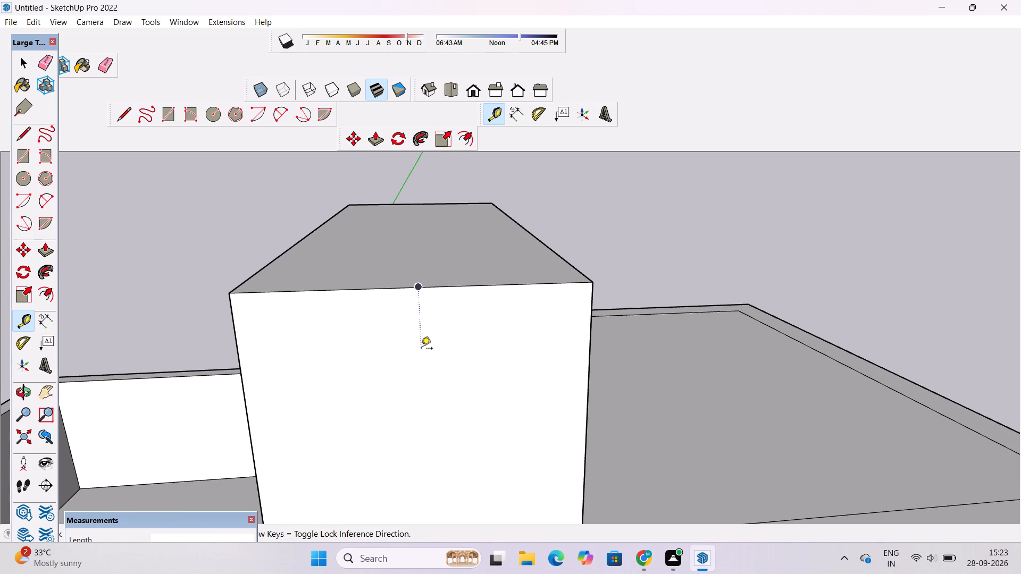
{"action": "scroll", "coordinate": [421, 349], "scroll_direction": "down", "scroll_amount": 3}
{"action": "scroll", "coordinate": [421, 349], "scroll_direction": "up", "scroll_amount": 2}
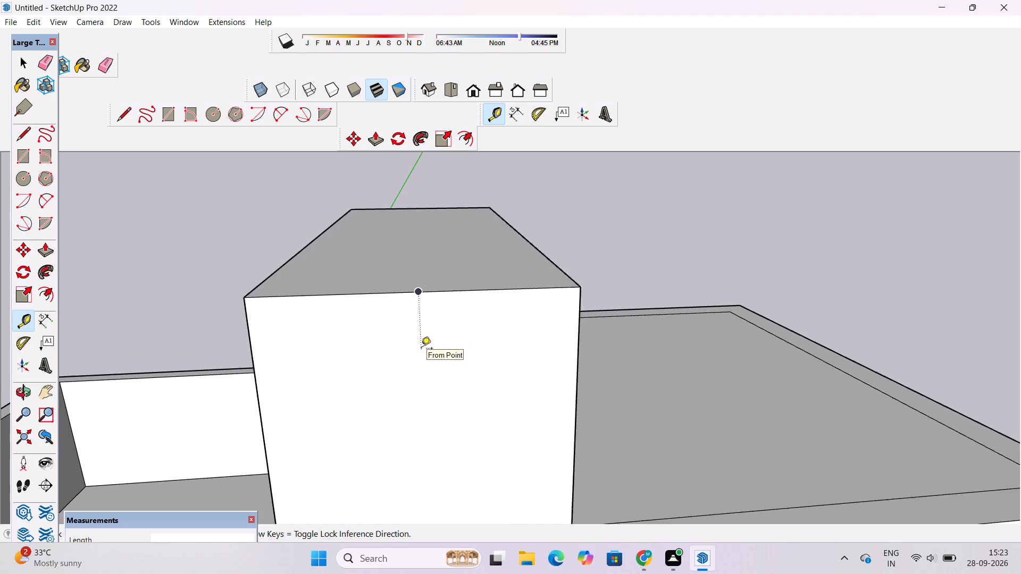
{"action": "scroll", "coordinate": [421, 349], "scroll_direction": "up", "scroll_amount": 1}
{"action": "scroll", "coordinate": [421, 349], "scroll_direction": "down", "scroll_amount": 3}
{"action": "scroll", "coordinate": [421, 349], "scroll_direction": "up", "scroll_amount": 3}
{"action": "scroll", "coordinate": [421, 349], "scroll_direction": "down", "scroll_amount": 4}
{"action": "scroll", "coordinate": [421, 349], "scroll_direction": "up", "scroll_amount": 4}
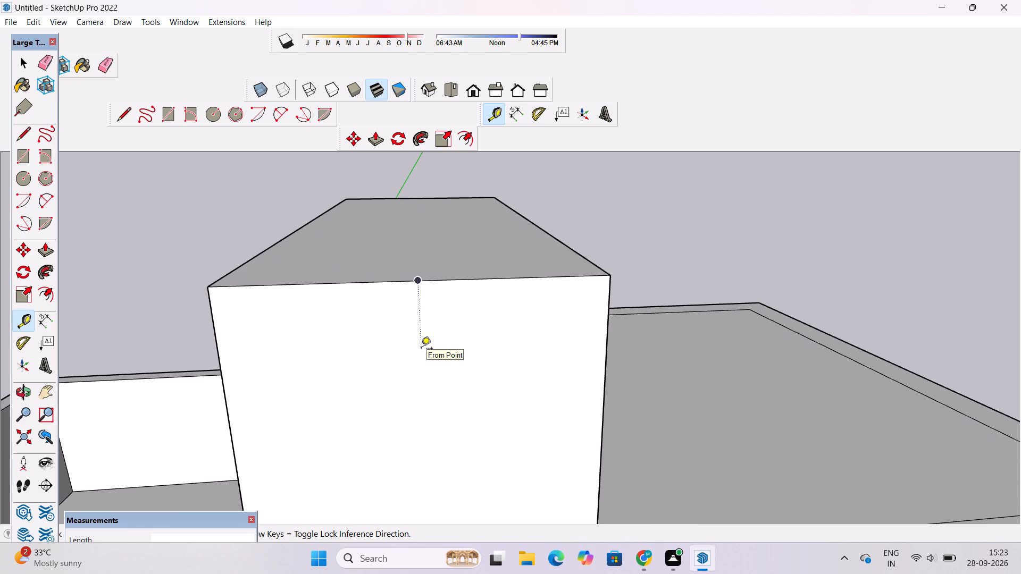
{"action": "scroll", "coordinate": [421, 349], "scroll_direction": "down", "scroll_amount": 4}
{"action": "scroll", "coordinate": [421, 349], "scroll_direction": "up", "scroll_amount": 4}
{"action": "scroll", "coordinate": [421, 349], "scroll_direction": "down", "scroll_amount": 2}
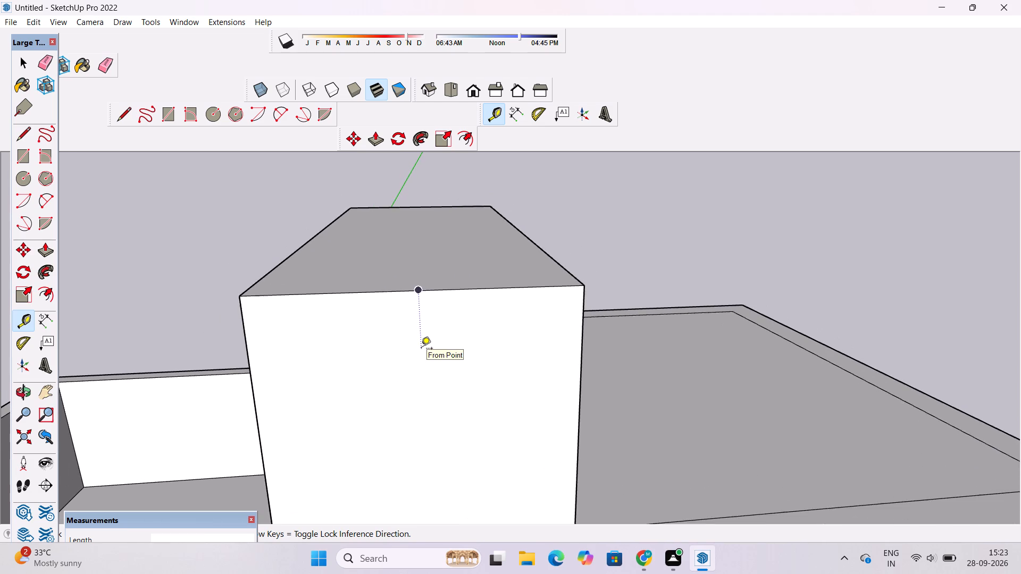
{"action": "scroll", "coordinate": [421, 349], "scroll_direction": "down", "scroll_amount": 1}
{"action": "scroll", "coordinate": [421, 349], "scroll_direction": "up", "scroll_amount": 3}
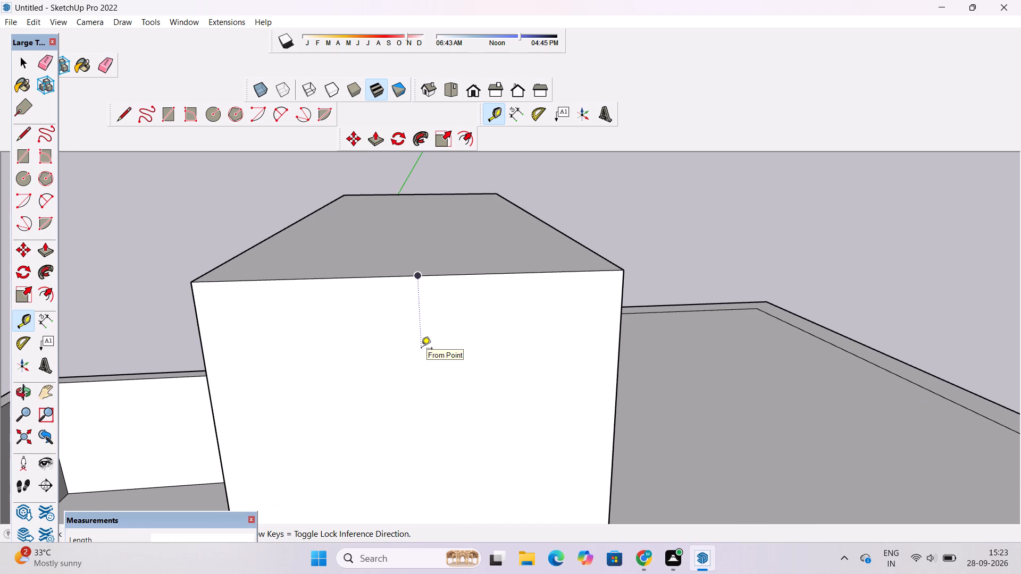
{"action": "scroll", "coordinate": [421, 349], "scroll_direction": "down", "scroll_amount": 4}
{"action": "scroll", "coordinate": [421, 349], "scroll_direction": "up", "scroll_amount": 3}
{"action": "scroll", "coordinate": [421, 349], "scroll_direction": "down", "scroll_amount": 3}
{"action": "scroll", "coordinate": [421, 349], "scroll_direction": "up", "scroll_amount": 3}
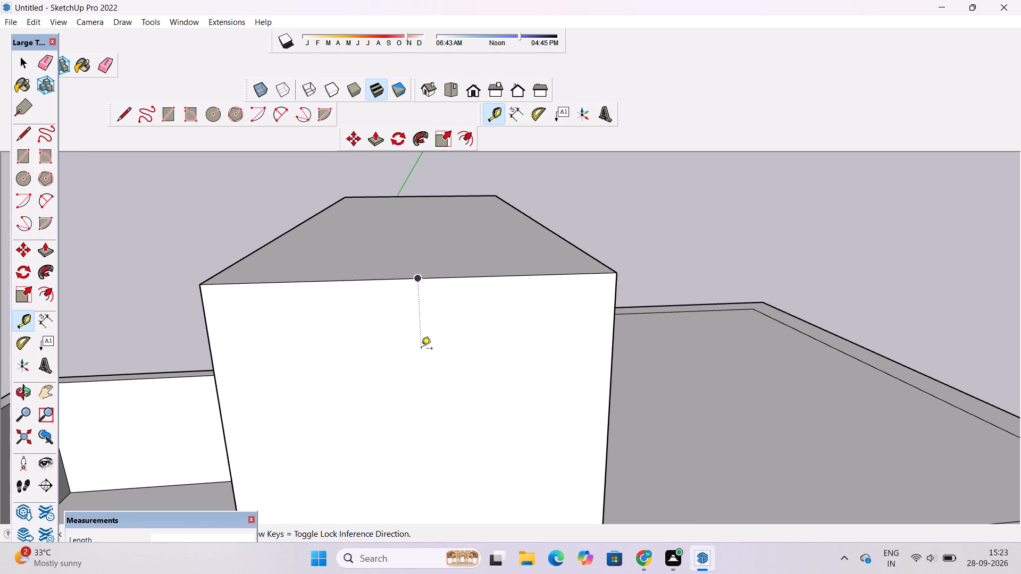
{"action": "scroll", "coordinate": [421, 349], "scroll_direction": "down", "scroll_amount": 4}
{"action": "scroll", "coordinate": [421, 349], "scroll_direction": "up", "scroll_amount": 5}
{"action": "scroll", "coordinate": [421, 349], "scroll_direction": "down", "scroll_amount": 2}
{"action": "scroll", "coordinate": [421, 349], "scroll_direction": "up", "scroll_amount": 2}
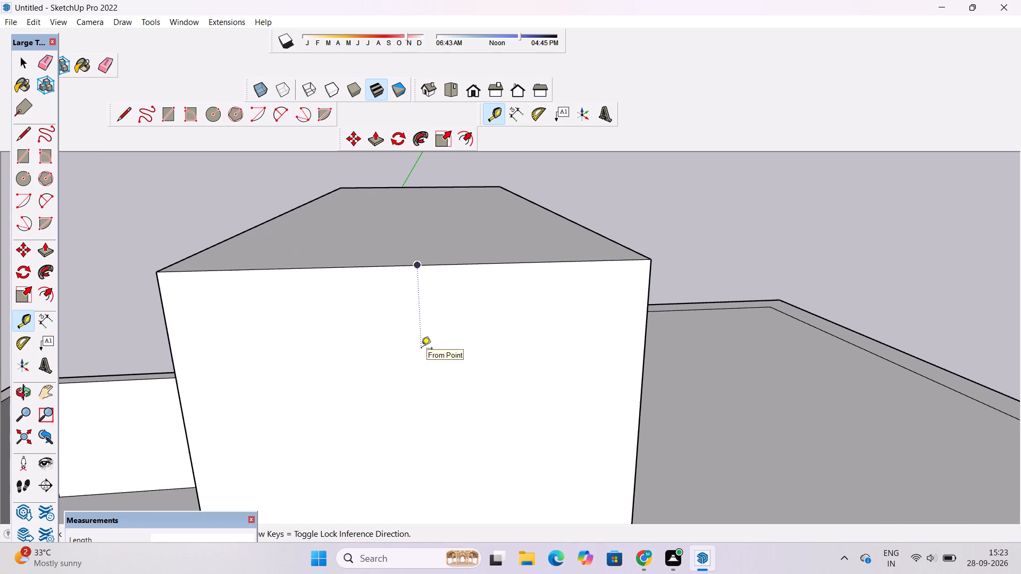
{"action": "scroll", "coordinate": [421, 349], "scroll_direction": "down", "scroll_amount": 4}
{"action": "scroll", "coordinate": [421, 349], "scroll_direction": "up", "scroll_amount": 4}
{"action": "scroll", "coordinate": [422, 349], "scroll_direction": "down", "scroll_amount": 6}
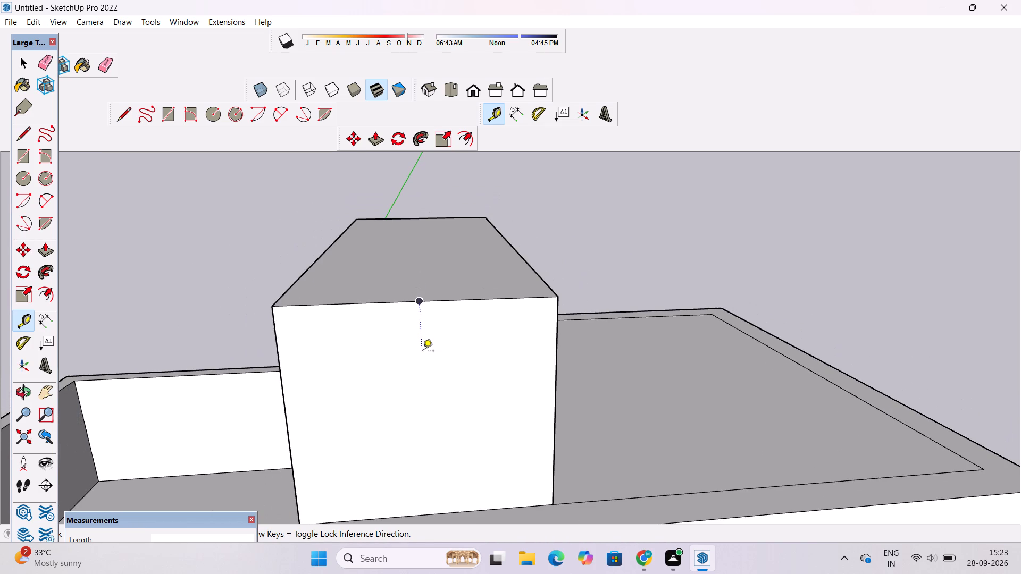
Place a guide 1' below the top edge of the raised block's narrow end face.
{"action": "scroll", "coordinate": [420, 357], "scroll_direction": "up", "scroll_amount": 5}
{"action": "left_click", "coordinate": [479, 262]}
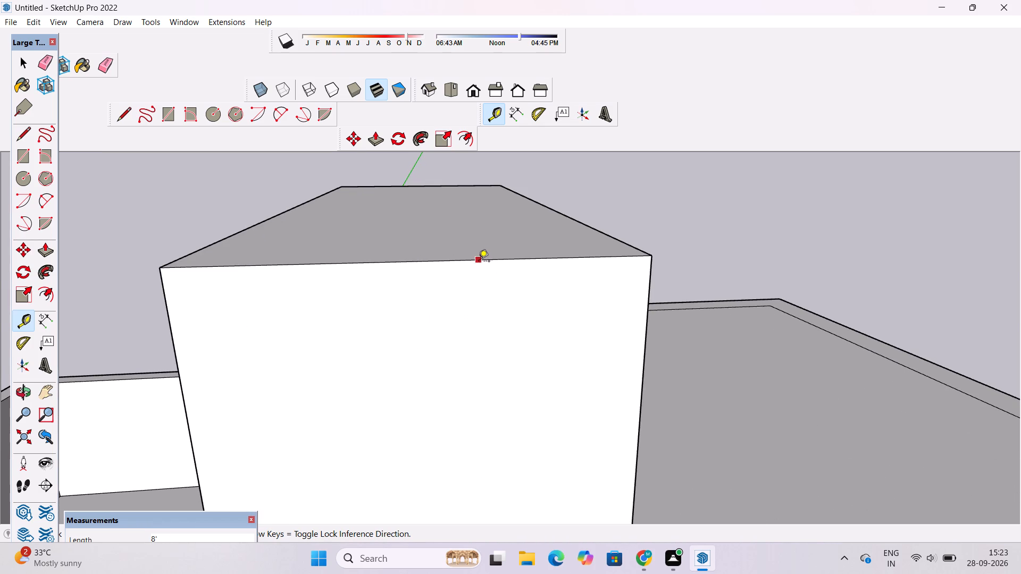
{"action": "type", "text": "1'"}
{"action": "key", "text": "Return"}
Place a guide 1' below the top edge of the raised block's long face that looks onto the lower flat roof.
{"action": "scroll", "coordinate": [455, 334], "scroll_direction": "down", "scroll_amount": 7}
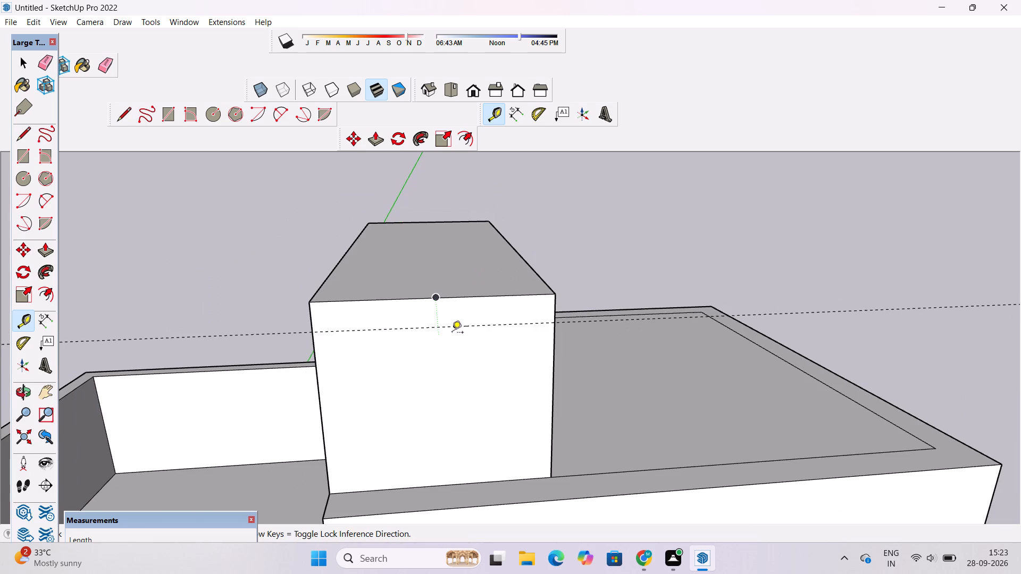
{"action": "key", "text": "o"}
{"action": "left_click_drag", "start_coordinate": [425, 354], "coordinate": [481, 233]}
{"action": "scroll", "coordinate": [481, 233], "scroll_direction": "down", "scroll_amount": 7}
{"action": "left_click_drag", "start_coordinate": [582, 258], "coordinate": [442, 328]}
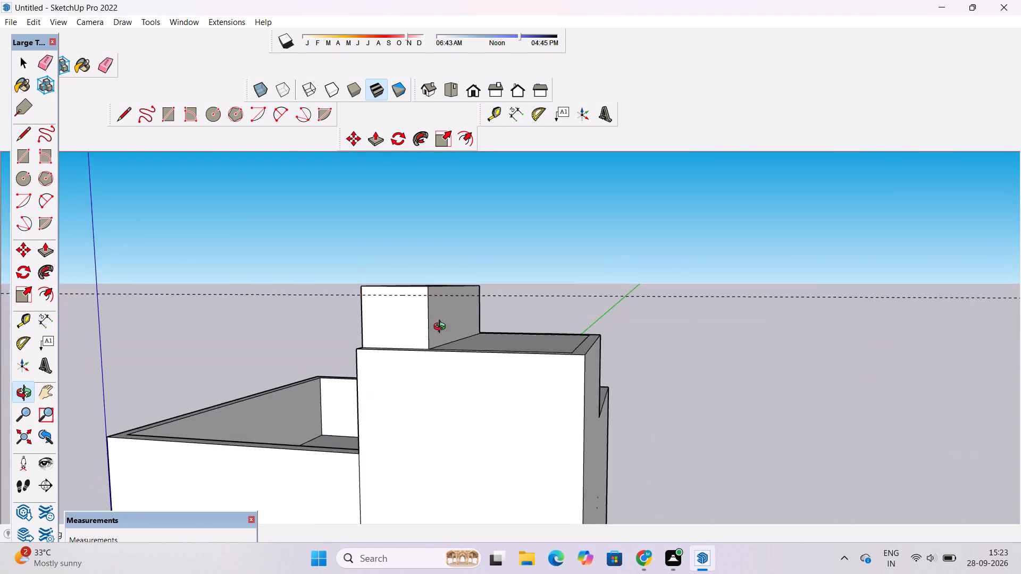
{"action": "left_click_drag", "start_coordinate": [442, 328], "coordinate": [451, 358]}
{"action": "left_click", "coordinate": [451, 358]}
{"action": "scroll", "coordinate": [338, 329], "scroll_direction": "up", "scroll_amount": 3}
{"action": "left_click_drag", "start_coordinate": [523, 300], "coordinate": [371, 340]}
{"action": "scroll", "coordinate": [388, 306], "scroll_direction": "up", "scroll_amount": 5}
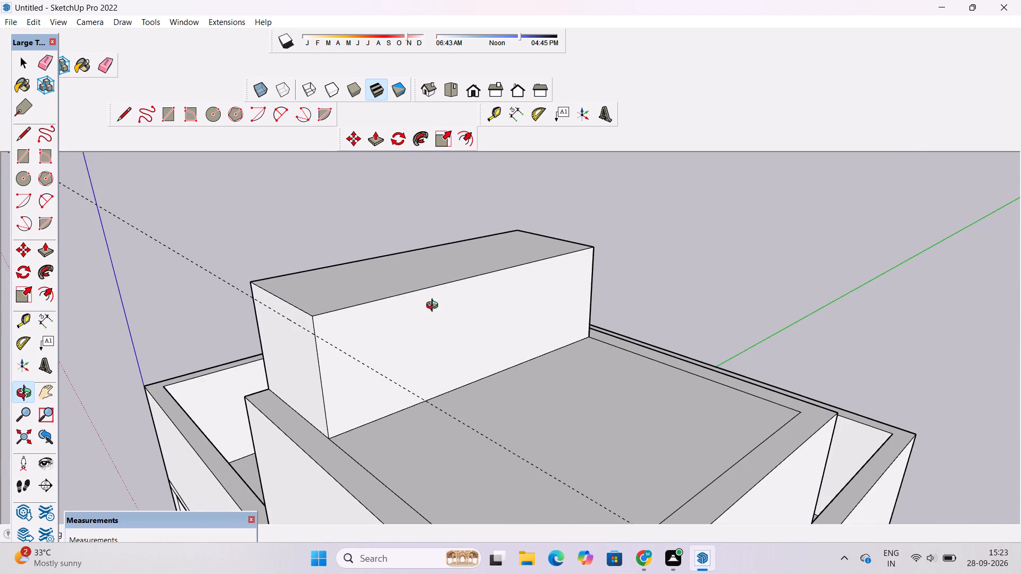
{"action": "left_click_drag", "start_coordinate": [434, 310], "coordinate": [336, 317]}
{"action": "left_click_drag", "start_coordinate": [327, 323], "coordinate": [338, 364], "text": "shift"}
{"action": "scroll", "coordinate": [340, 366], "scroll_direction": "up", "scroll_amount": 4}
{"action": "left_click_drag", "start_coordinate": [374, 407], "coordinate": [374, 373]}
{"action": "key", "text": "t"}
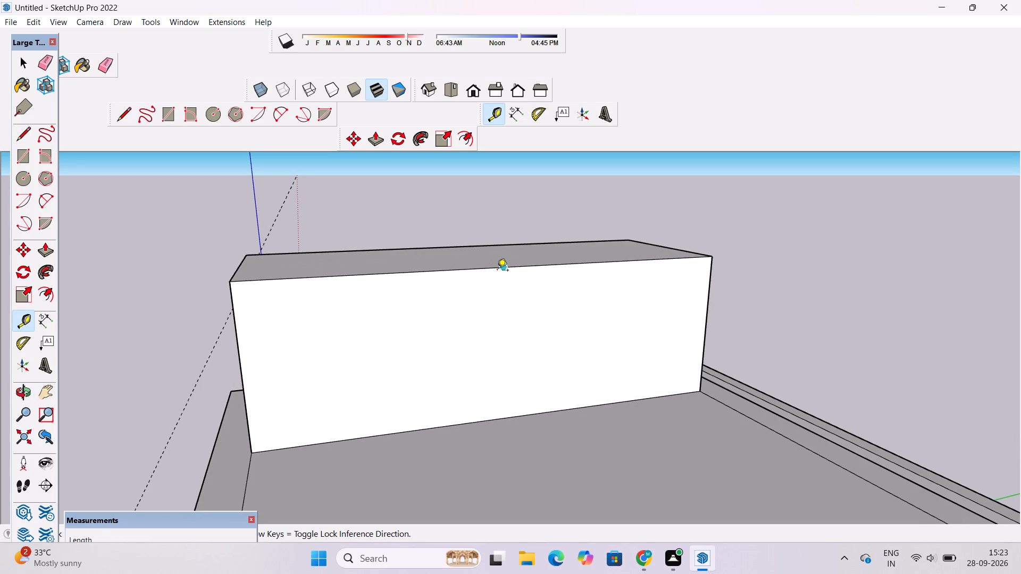
{"action": "scroll", "coordinate": [497, 271], "scroll_direction": "up", "scroll_amount": 1}
{"action": "scroll", "coordinate": [497, 271], "scroll_direction": "down", "scroll_amount": 3}
{"action": "scroll", "coordinate": [497, 271], "scroll_direction": "up", "scroll_amount": 2}
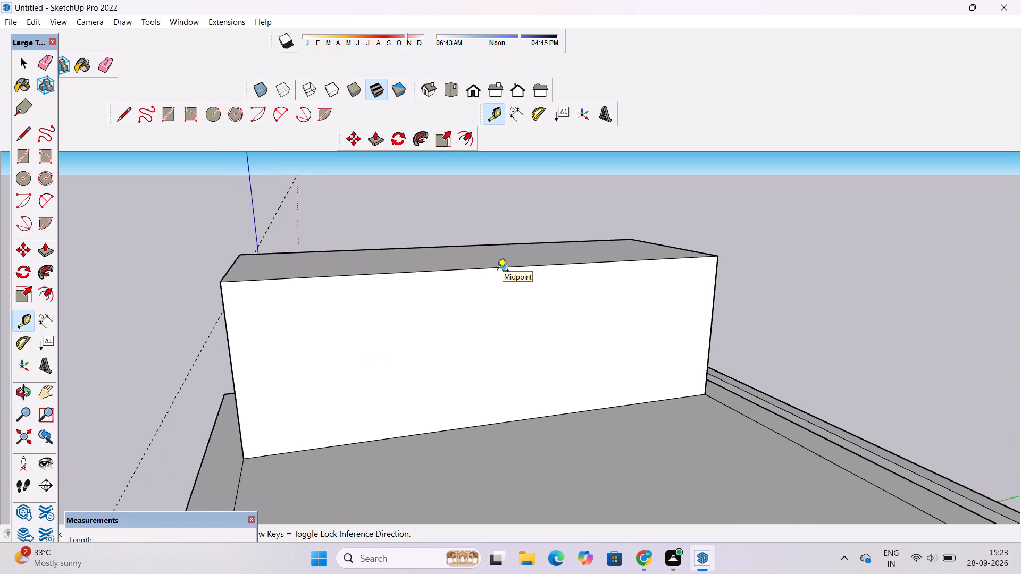
{"action": "scroll", "coordinate": [497, 271], "scroll_direction": "up", "scroll_amount": 1}
{"action": "scroll", "coordinate": [497, 271], "scroll_direction": "down", "scroll_amount": 4}
{"action": "scroll", "coordinate": [497, 271], "scroll_direction": "up", "scroll_amount": 4}
{"action": "scroll", "coordinate": [497, 271], "scroll_direction": "down", "scroll_amount": 4}
{"action": "scroll", "coordinate": [497, 271], "scroll_direction": "up", "scroll_amount": 4}
{"action": "scroll", "coordinate": [497, 271], "scroll_direction": "down", "scroll_amount": 4}
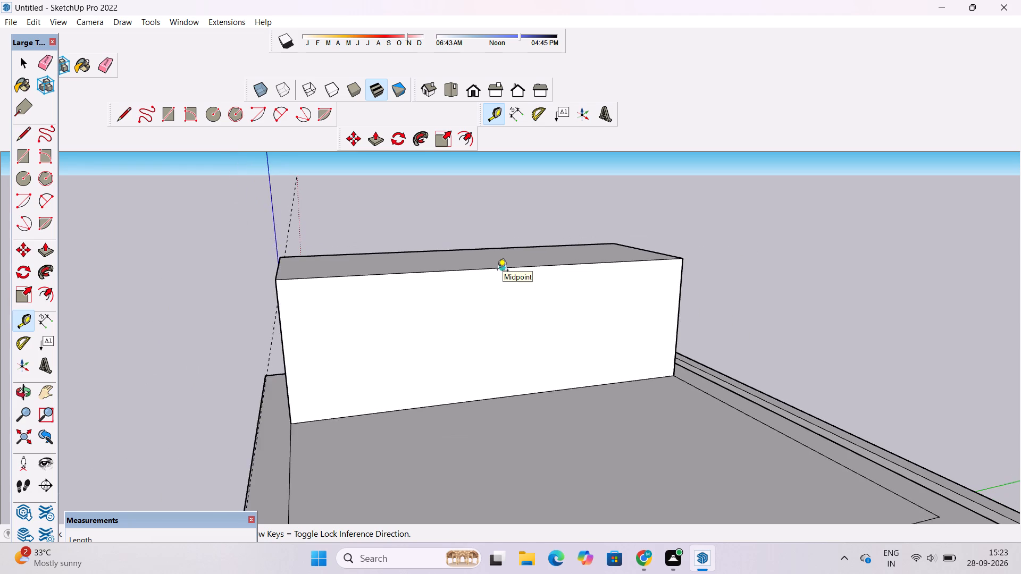
{"action": "scroll", "coordinate": [497, 271], "scroll_direction": "up", "scroll_amount": 4}
{"action": "scroll", "coordinate": [497, 271], "scroll_direction": "down", "scroll_amount": 2}
{"action": "scroll", "coordinate": [497, 271], "scroll_direction": "up", "scroll_amount": 2}
{"action": "scroll", "coordinate": [497, 271], "scroll_direction": "down", "scroll_amount": 4}
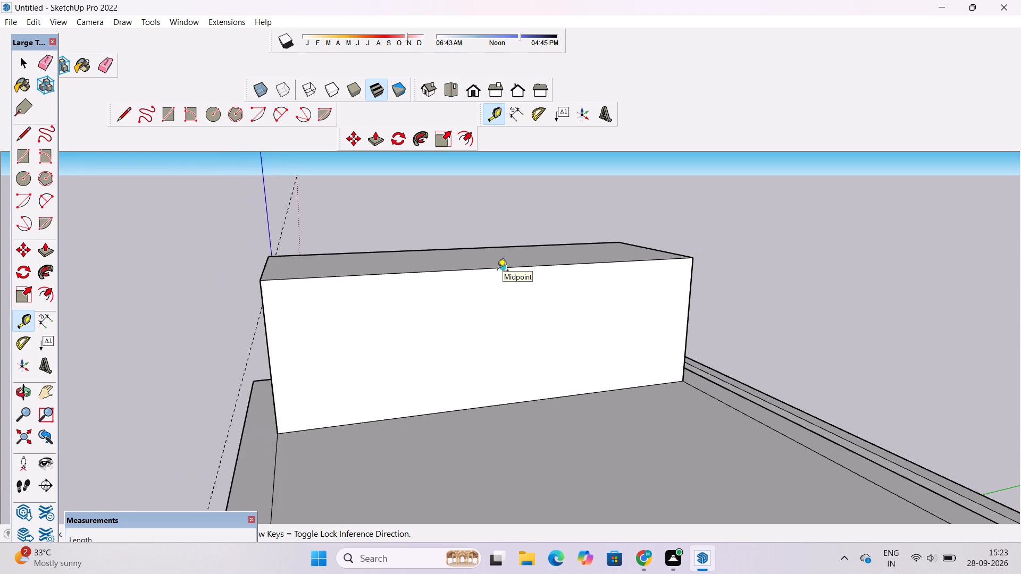
{"action": "scroll", "coordinate": [497, 271], "scroll_direction": "up", "scroll_amount": 3}
{"action": "scroll", "coordinate": [497, 271], "scroll_direction": "down", "scroll_amount": 1}
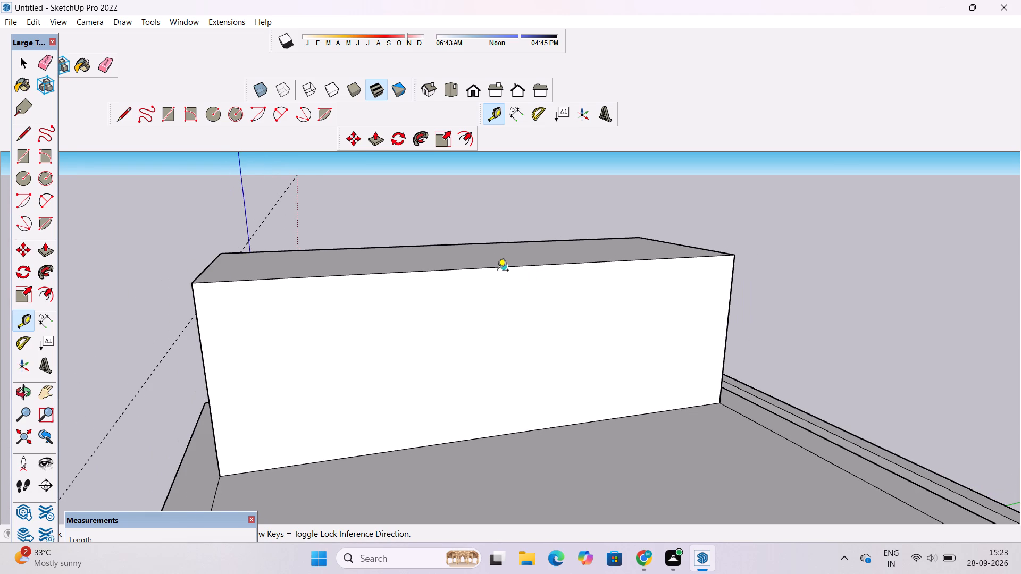
{"action": "scroll", "coordinate": [497, 271], "scroll_direction": "down", "scroll_amount": 5}
{"action": "scroll", "coordinate": [507, 286], "scroll_direction": "up", "scroll_amount": 4}
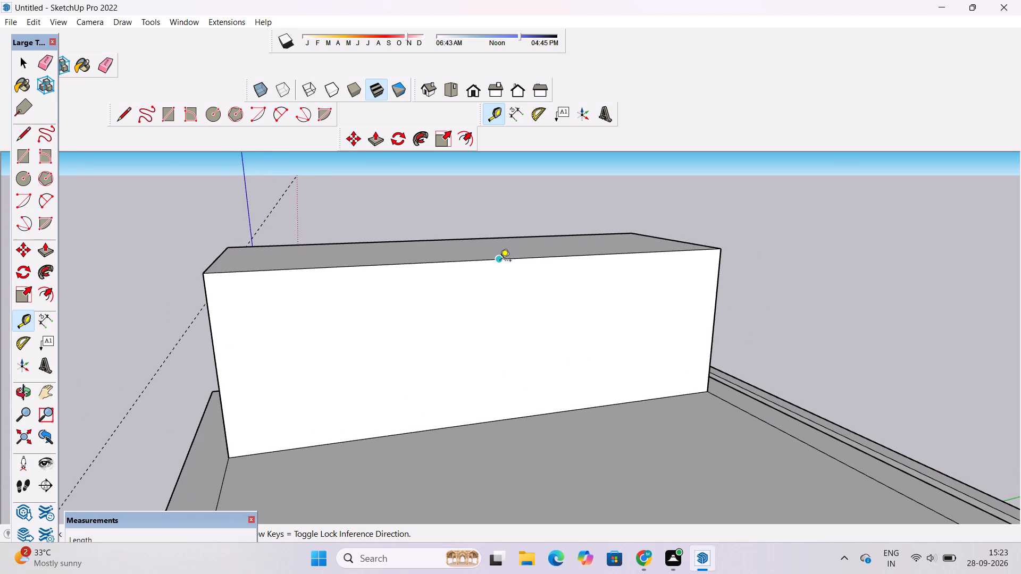
{"action": "left_click", "coordinate": [499, 260]}
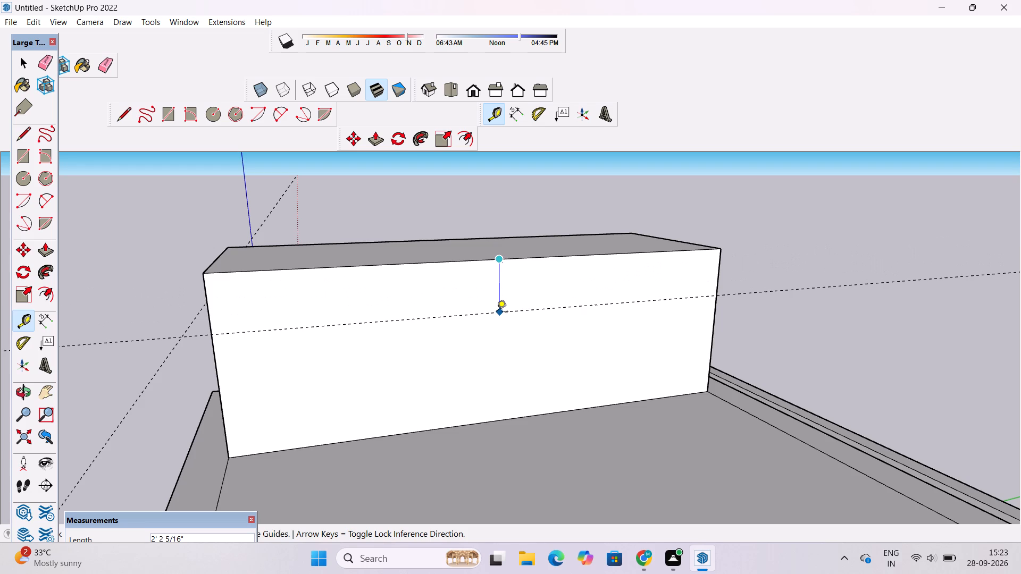
{"action": "type", "text": "1'"}
{"action": "key", "text": "Return"}
Place a guide 1' below the top edge of the raised block's opposite narrow end face.
{"action": "scroll", "coordinate": [437, 295], "scroll_direction": "down", "scroll_amount": 2}
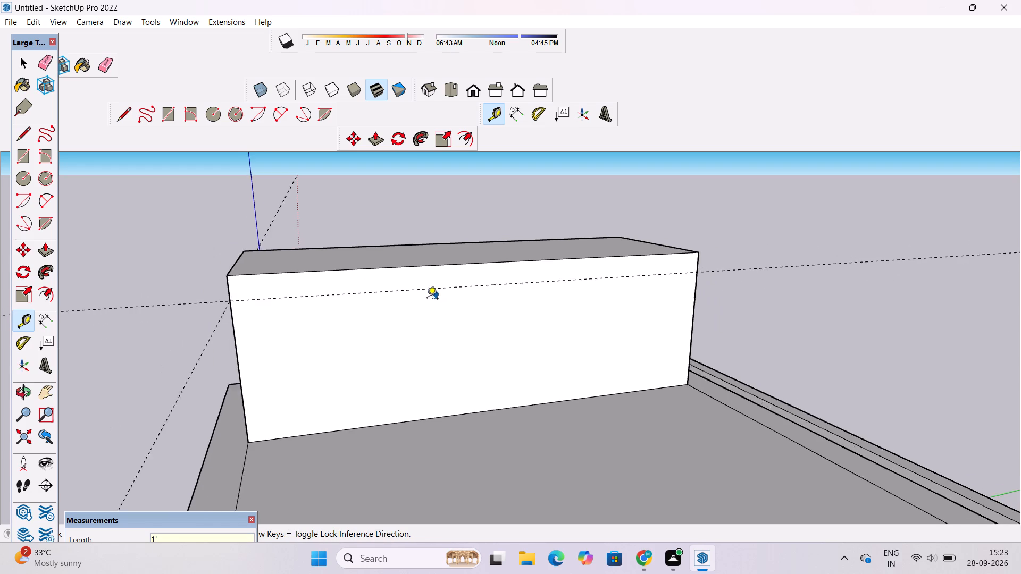
{"action": "key", "text": "o"}
{"action": "left_click_drag", "start_coordinate": [778, 224], "coordinate": [446, 297]}
{"action": "left_click_drag", "start_coordinate": [549, 360], "coordinate": [526, 337], "text": "shift"}
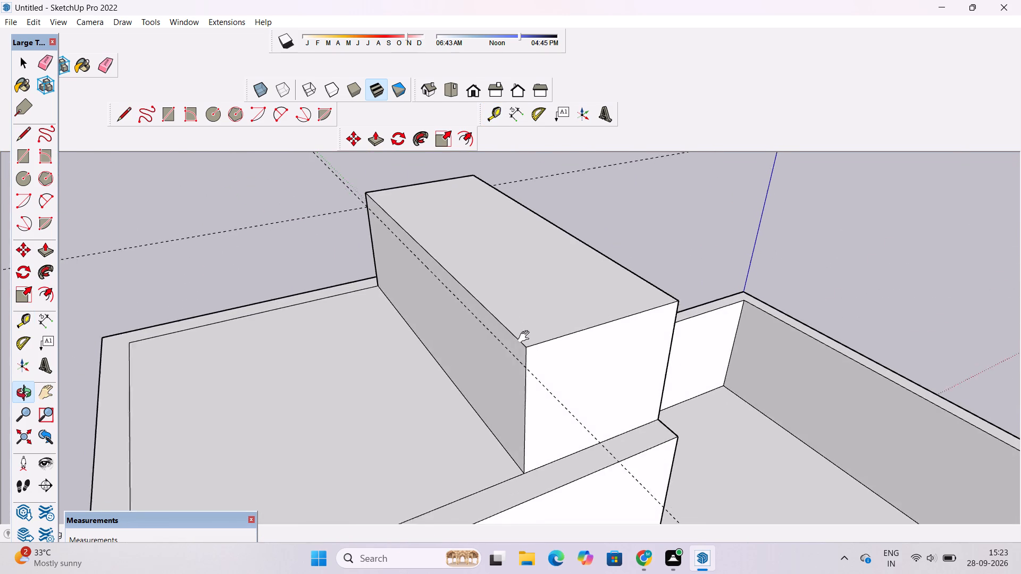
{"action": "left_click_drag", "start_coordinate": [526, 337], "coordinate": [521, 331], "text": "shift"}
{"action": "left_click_drag", "start_coordinate": [542, 351], "coordinate": [505, 328]}
{"action": "scroll", "coordinate": [514, 316], "scroll_direction": "up", "scroll_amount": 4}
{"action": "left_click_drag", "start_coordinate": [543, 311], "coordinate": [486, 303]}
{"action": "left_click_drag", "start_coordinate": [484, 302], "coordinate": [424, 332], "text": "shift"}
{"action": "left_click_drag", "start_coordinate": [423, 342], "coordinate": [439, 315]}
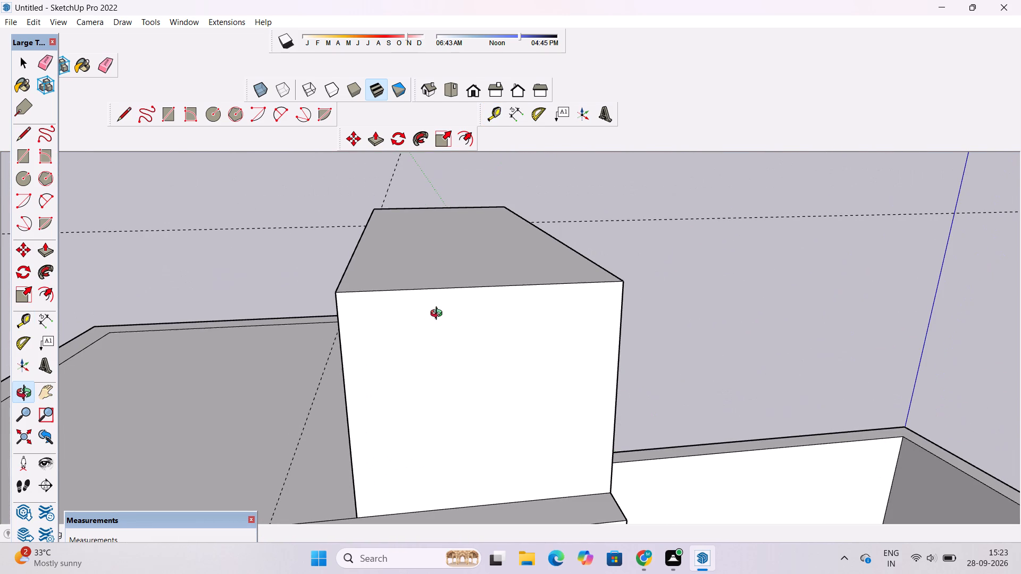
{"action": "key", "text": "t"}
{"action": "left_click", "coordinate": [485, 283]}
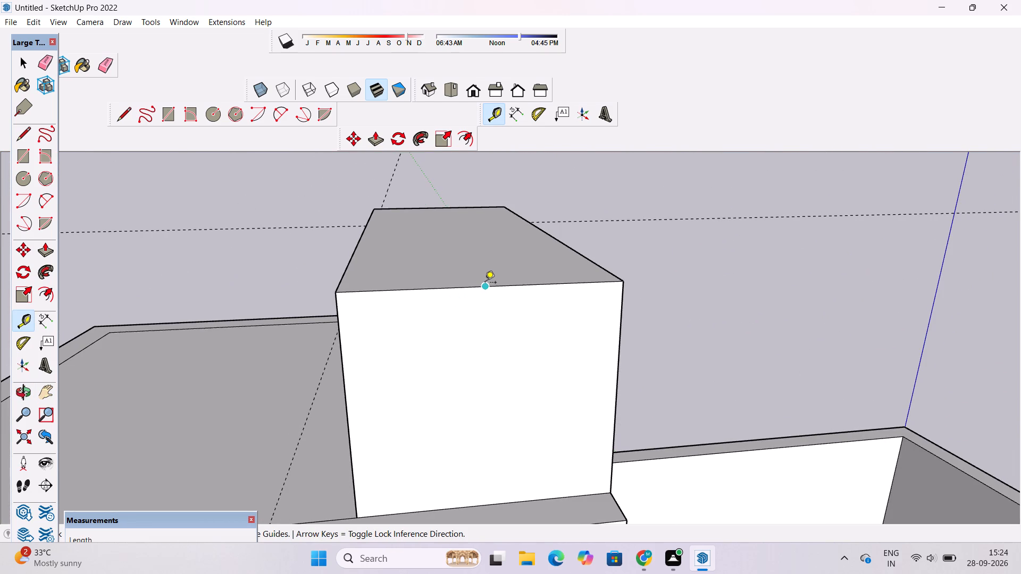
{"action": "type", "text": "1'"}
{"action": "key", "text": "Return"}
Place a guide 1' below the top edge of the raised block's long face above the tall block's open side.
{"action": "key", "text": "o"}
{"action": "left_click_drag", "start_coordinate": [726, 343], "coordinate": [560, 342]}
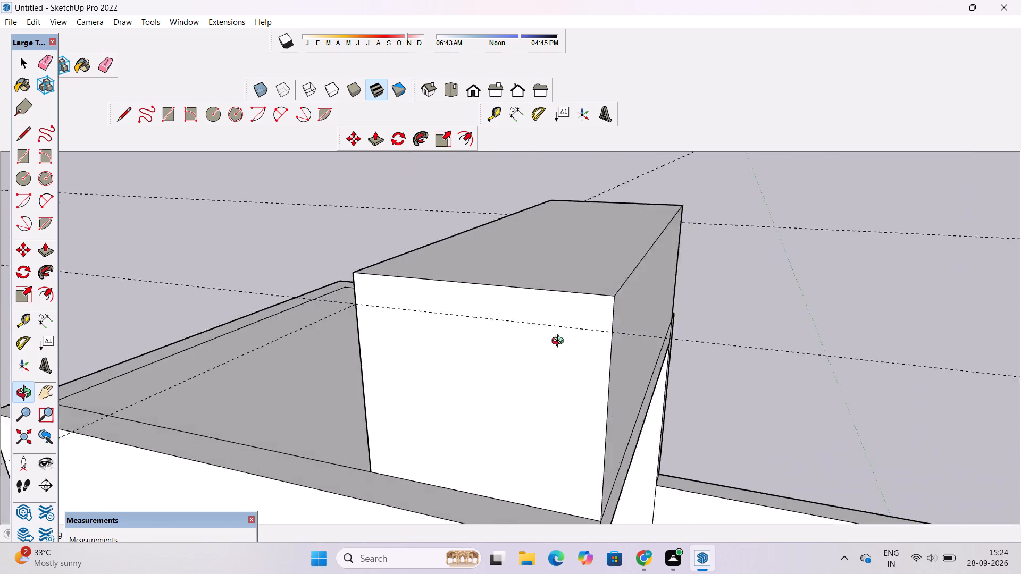
{"action": "left_click_drag", "start_coordinate": [560, 342], "coordinate": [395, 331]}
{"action": "left_click_drag", "start_coordinate": [580, 319], "coordinate": [340, 293], "text": "shift"}
{"action": "scroll", "coordinate": [339, 292], "scroll_direction": "down", "scroll_amount": 6}
{"action": "left_click_drag", "start_coordinate": [398, 310], "coordinate": [350, 326], "text": "shift"}
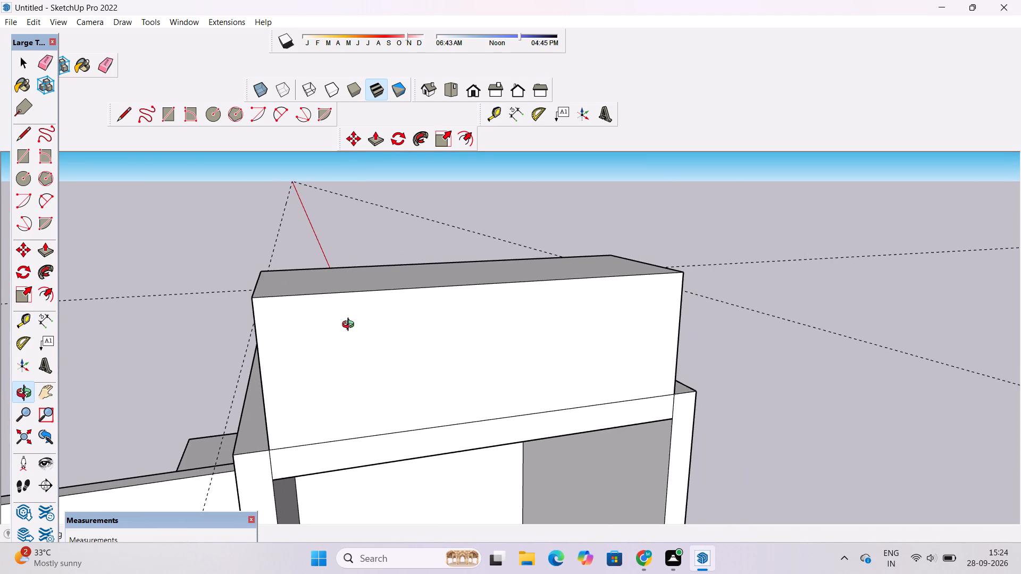
{"action": "key", "text": "t"}
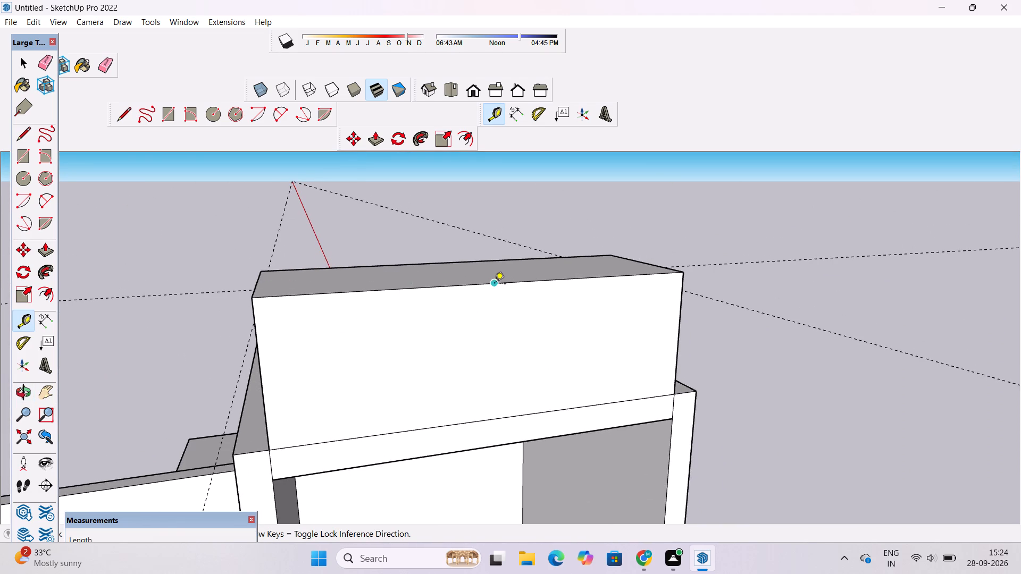
{"action": "left_click", "coordinate": [494, 284]}
{"action": "key", "text": "1"}
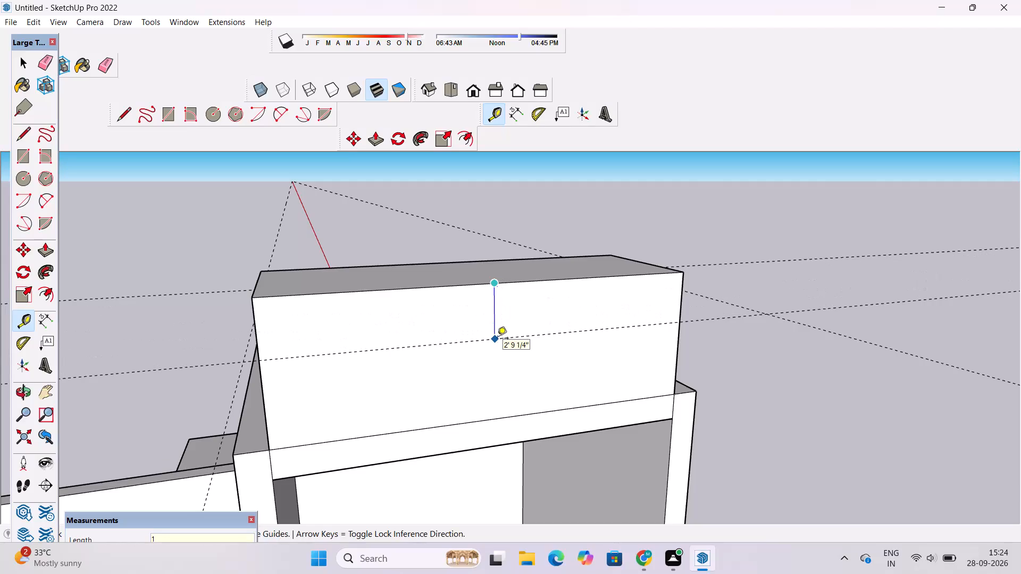
{"action": "key", "text": "apostrophe"}
{"action": "key", "text": "Return"}
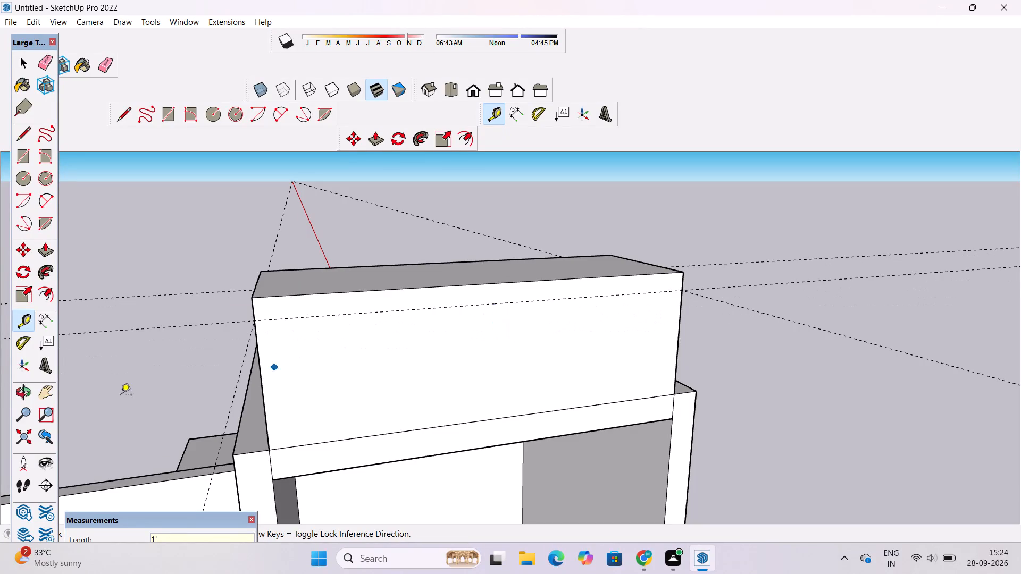
Draw a 21' 6" line along the guide across the raised block's long face above the open side.
{"action": "left_click", "coordinate": [125, 114]}
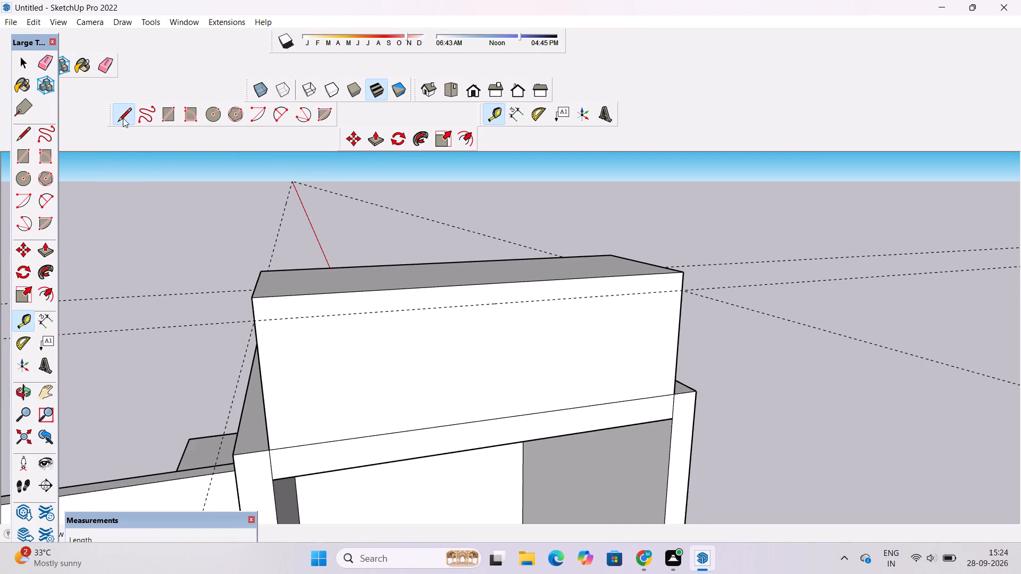
{"action": "left_click", "coordinate": [254, 323]}
{"action": "scroll", "coordinate": [254, 323], "scroll_direction": "down", "scroll_amount": 3}
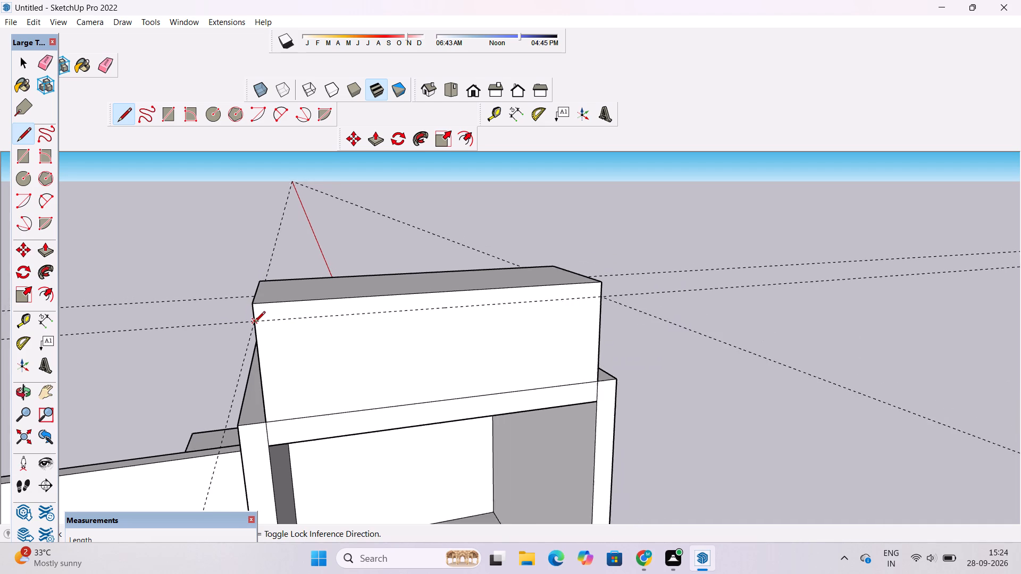
{"action": "scroll", "coordinate": [254, 323], "scroll_direction": "up", "scroll_amount": 2}
{"action": "scroll", "coordinate": [254, 323], "scroll_direction": "down", "scroll_amount": 3}
{"action": "scroll", "coordinate": [574, 305], "scroll_direction": "up", "scroll_amount": 2}
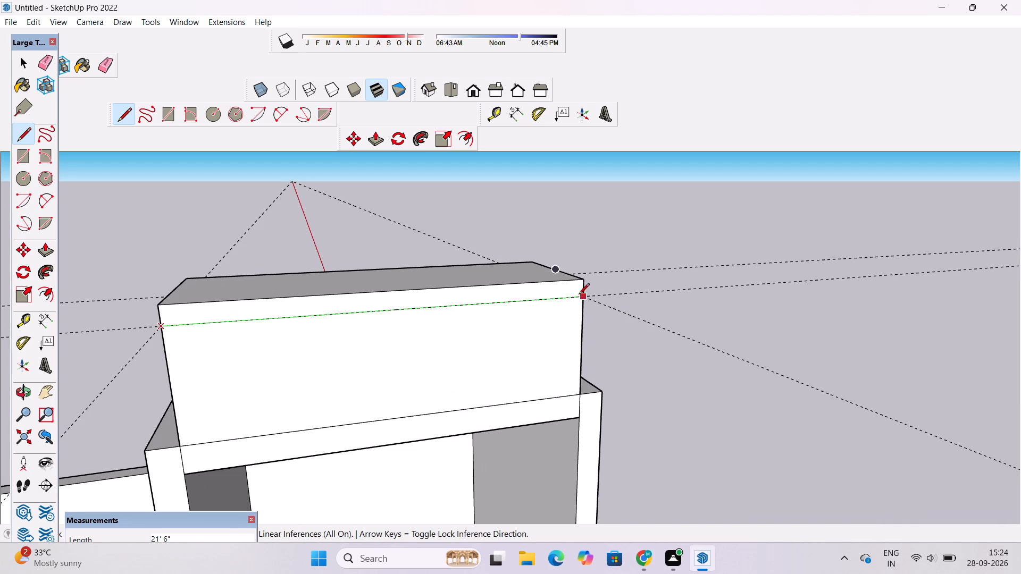
{"action": "scroll", "coordinate": [584, 300], "scroll_direction": "up", "scroll_amount": 3}
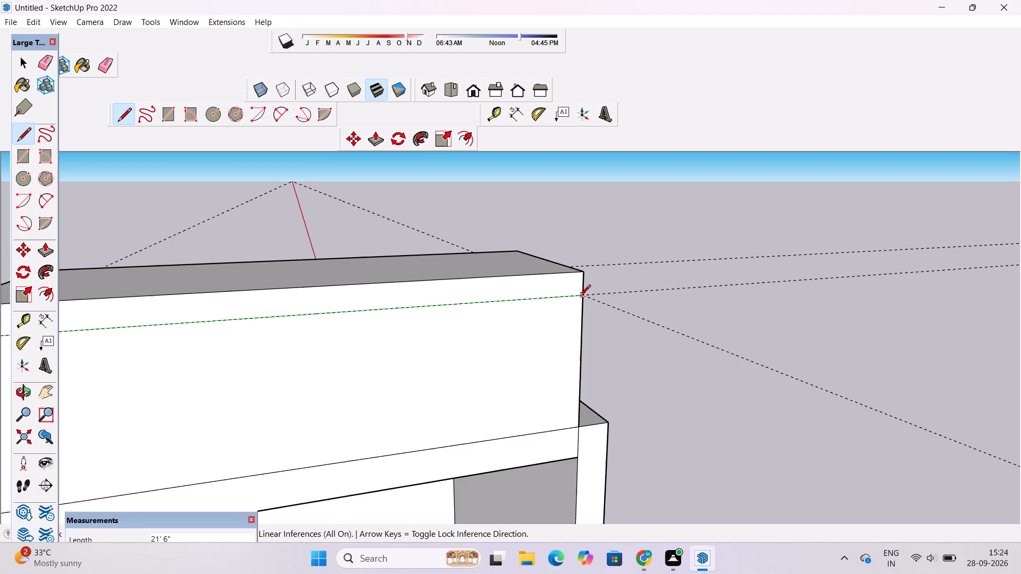
{"action": "scroll", "coordinate": [579, 296], "scroll_direction": "up", "scroll_amount": 1}
{"action": "left_click", "coordinate": [581, 295]}
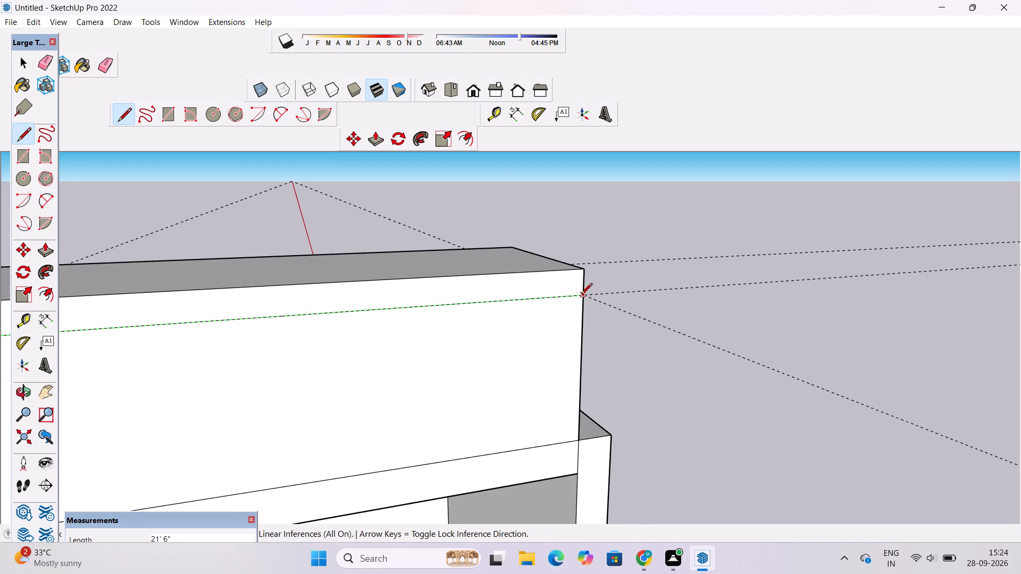
Draw an 8' line along the guide across the adjoining narrow end face, starting from the end of the long face's line.
{"action": "key", "text": "o"}
{"action": "left_click_drag", "start_coordinate": [707, 297], "coordinate": [449, 326]}
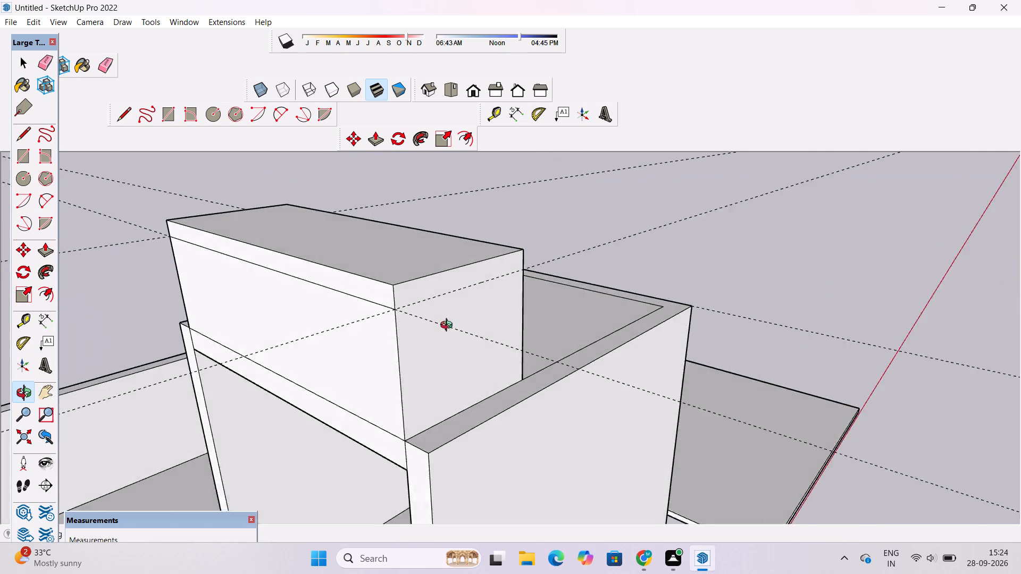
{"action": "left_click_drag", "start_coordinate": [449, 326], "coordinate": [399, 331]}
{"action": "left_click_drag", "start_coordinate": [399, 331], "coordinate": [387, 333]}
{"action": "left_click_drag", "start_coordinate": [409, 370], "coordinate": [409, 349]}
{"action": "key", "text": "l"}
{"action": "scroll", "coordinate": [361, 278], "scroll_direction": "up", "scroll_amount": 3}
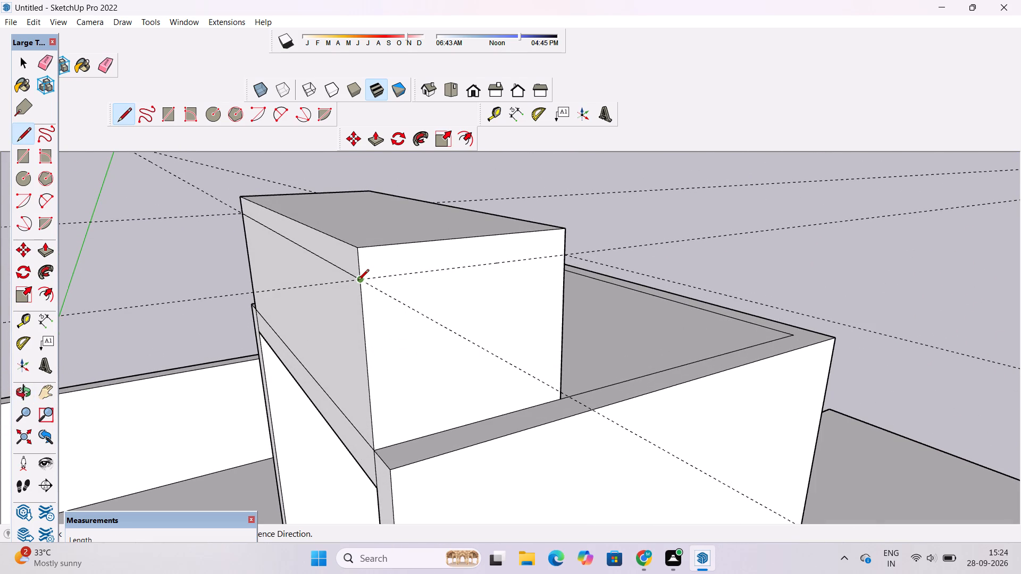
{"action": "left_click", "coordinate": [358, 281]}
{"action": "scroll", "coordinate": [548, 256], "scroll_direction": "up", "scroll_amount": 2}
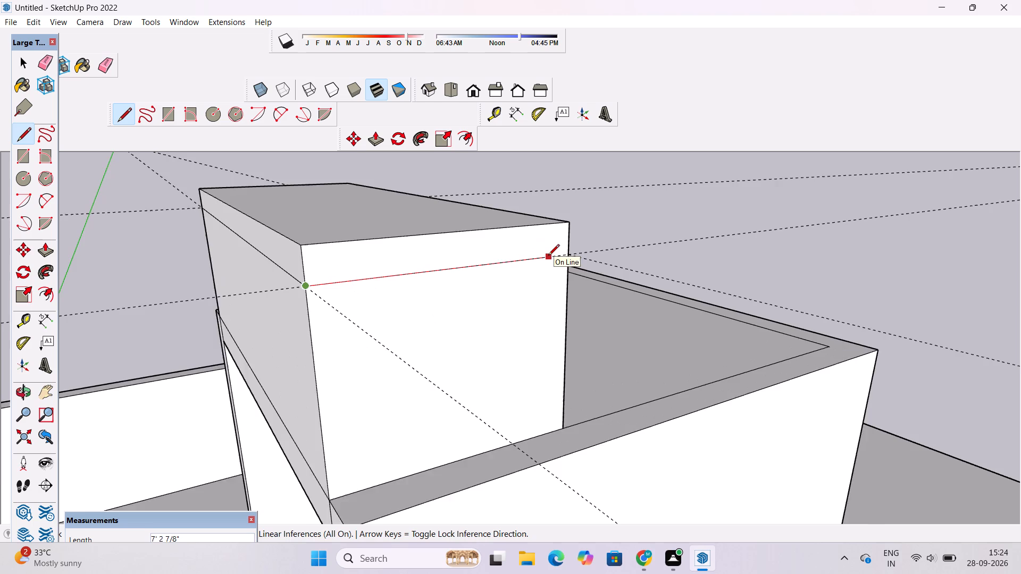
{"action": "scroll", "coordinate": [548, 256], "scroll_direction": "up", "scroll_amount": 2}
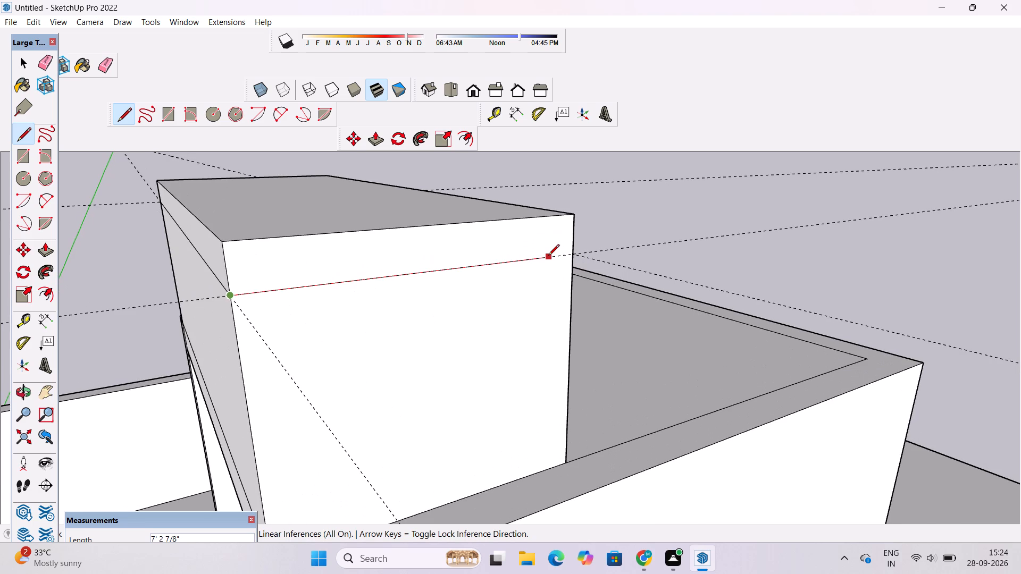
{"action": "scroll", "coordinate": [570, 252], "scroll_direction": "up", "scroll_amount": 3}
{"action": "left_click", "coordinate": [574, 257]}
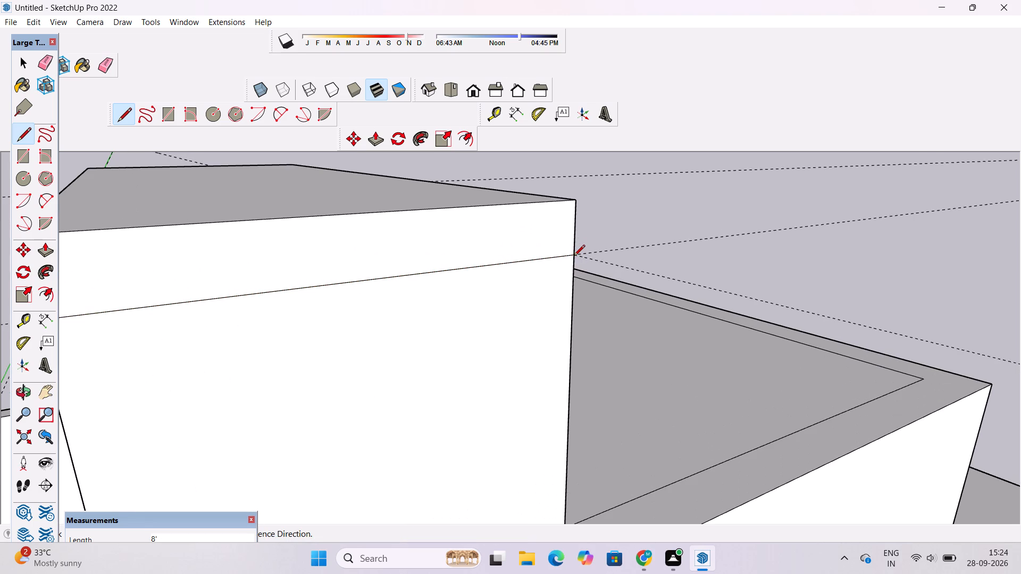
Draw a 21' 6" line along the guide across the raised block's other long face, facing the tall block's roof.
{"action": "key", "text": "o"}
{"action": "left_click_drag", "start_coordinate": [683, 291], "coordinate": [387, 299]}
{"action": "left_click_drag", "start_coordinate": [527, 284], "coordinate": [506, 277]}
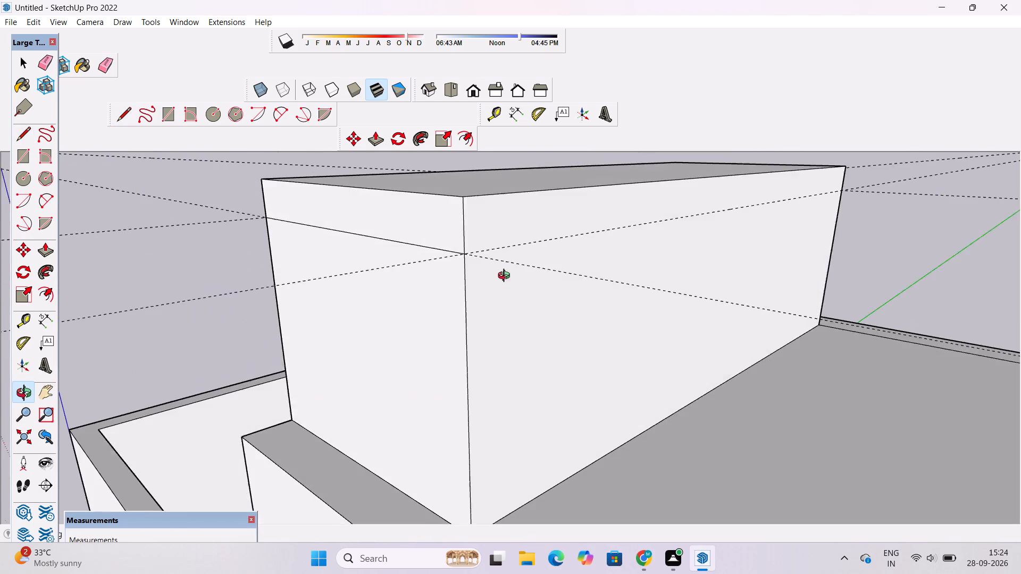
{"action": "left_click_drag", "start_coordinate": [506, 277], "coordinate": [490, 271]}
{"action": "scroll", "coordinate": [470, 267], "scroll_direction": "down", "scroll_amount": 3}
{"action": "left_click_drag", "start_coordinate": [564, 244], "coordinate": [482, 292], "text": "shift"}
{"action": "left_click_drag", "start_coordinate": [478, 316], "coordinate": [471, 311]}
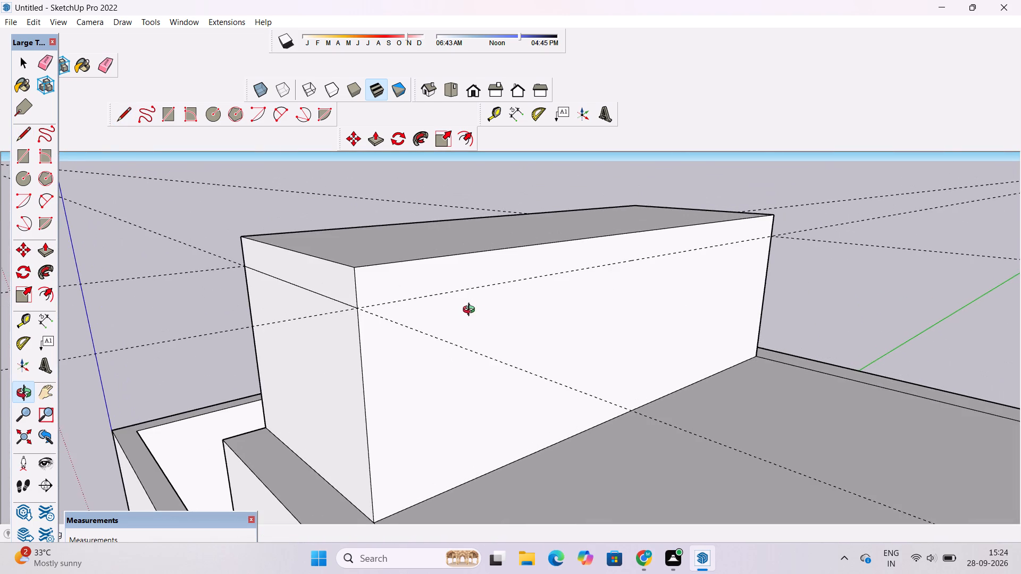
{"action": "left_click_drag", "start_coordinate": [471, 311], "coordinate": [471, 309]}
{"action": "left_click_drag", "start_coordinate": [465, 313], "coordinate": [463, 320], "text": "shift"}
{"action": "scroll", "coordinate": [472, 290], "scroll_direction": "up", "scroll_amount": 6}
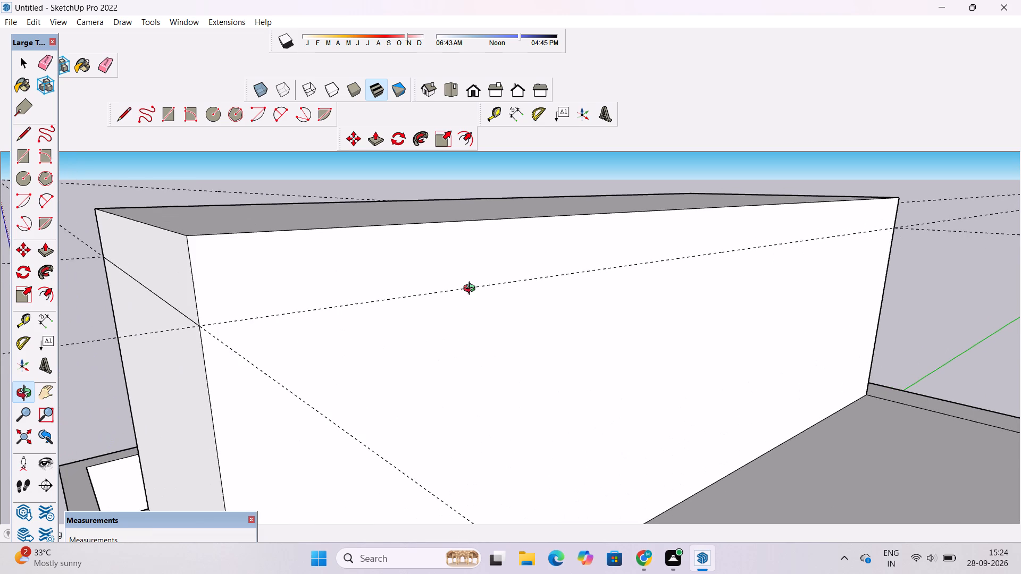
{"action": "scroll", "coordinate": [472, 290], "scroll_direction": "up", "scroll_amount": 1}
{"action": "key", "text": "l"}
{"action": "scroll", "coordinate": [457, 293], "scroll_direction": "down", "scroll_amount": 5}
{"action": "scroll", "coordinate": [323, 325], "scroll_direction": "up", "scroll_amount": 3}
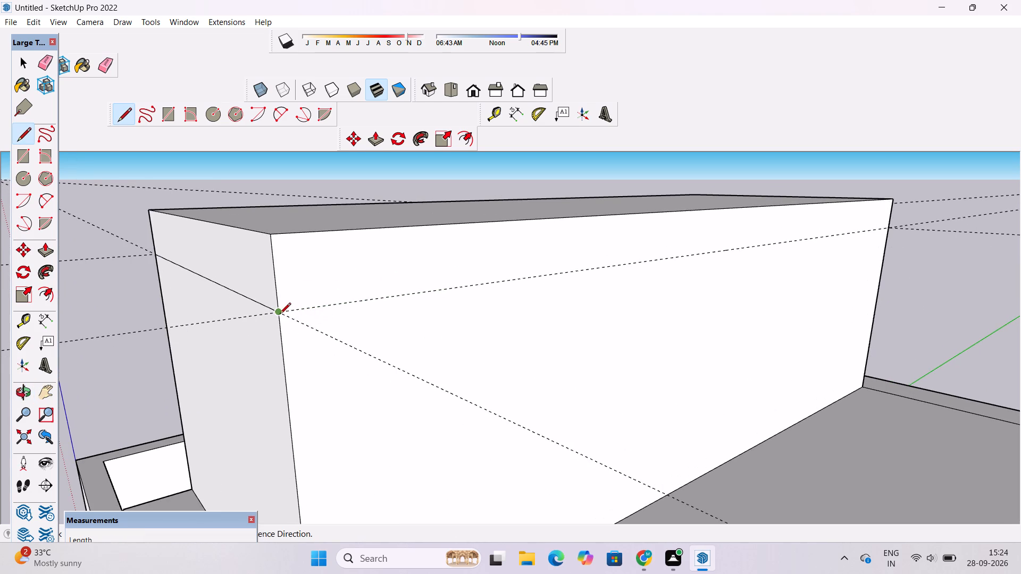
{"action": "left_click", "coordinate": [277, 315]}
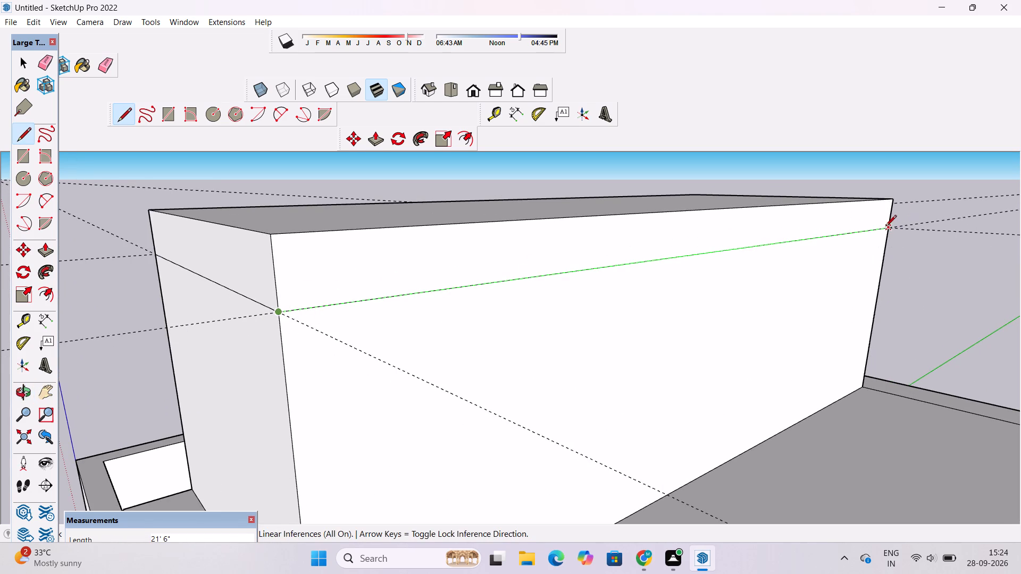
{"action": "left_click", "coordinate": [886, 229]}
Draw an 8' line along the guide across the raised block's remaining narrow end face, closing the top band outline.
{"action": "key", "text": "o"}
{"action": "scroll", "coordinate": [831, 247], "scroll_direction": "down", "scroll_amount": 5}
{"action": "left_click_drag", "start_coordinate": [961, 226], "coordinate": [810, 243]}
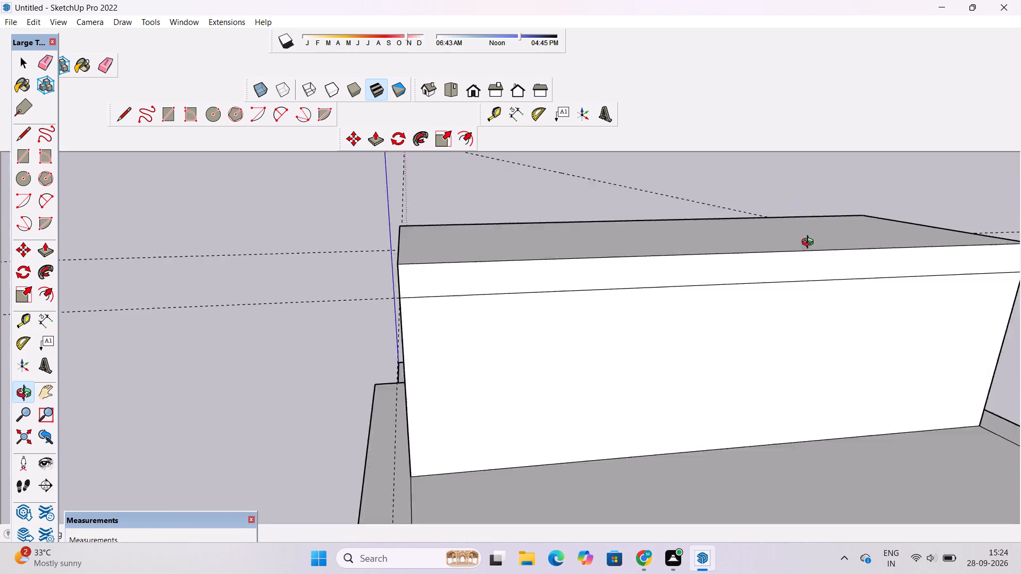
{"action": "left_click_drag", "start_coordinate": [810, 243], "coordinate": [619, 249]}
{"action": "scroll", "coordinate": [549, 255], "scroll_direction": "down", "scroll_amount": 4}
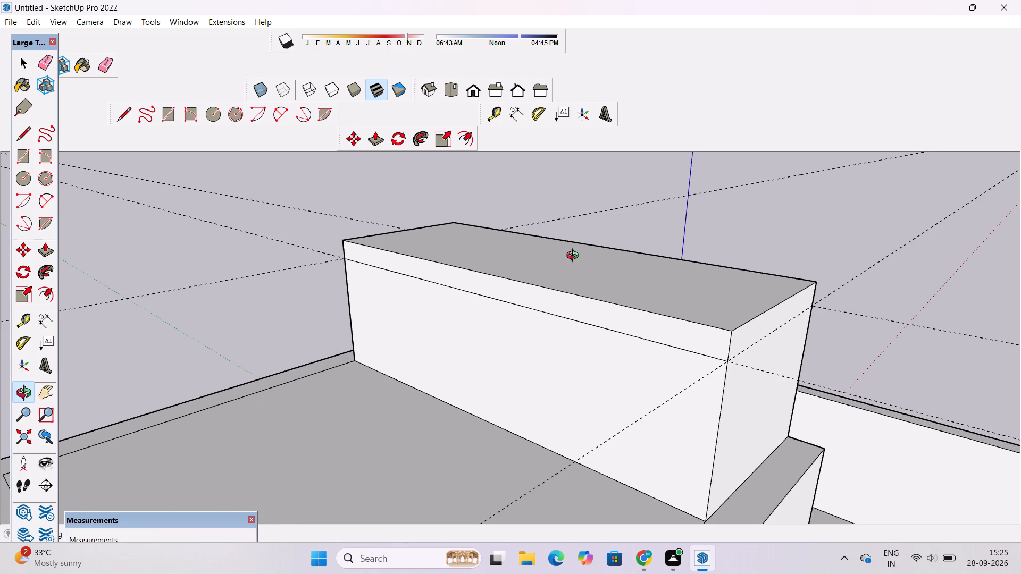
{"action": "scroll", "coordinate": [575, 257], "scroll_direction": "down", "scroll_amount": 3}
{"action": "scroll", "coordinate": [575, 257], "scroll_direction": "up", "scroll_amount": 4}
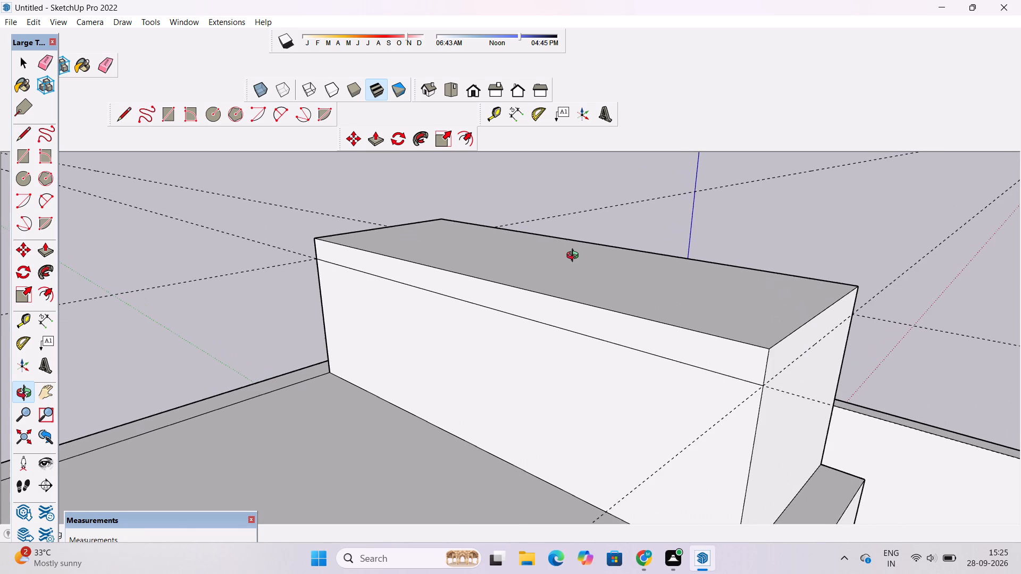
{"action": "scroll", "coordinate": [575, 257], "scroll_direction": "down", "scroll_amount": 2}
{"action": "scroll", "coordinate": [575, 257], "scroll_direction": "up", "scroll_amount": 1}
{"action": "scroll", "coordinate": [575, 257], "scroll_direction": "down", "scroll_amount": 3}
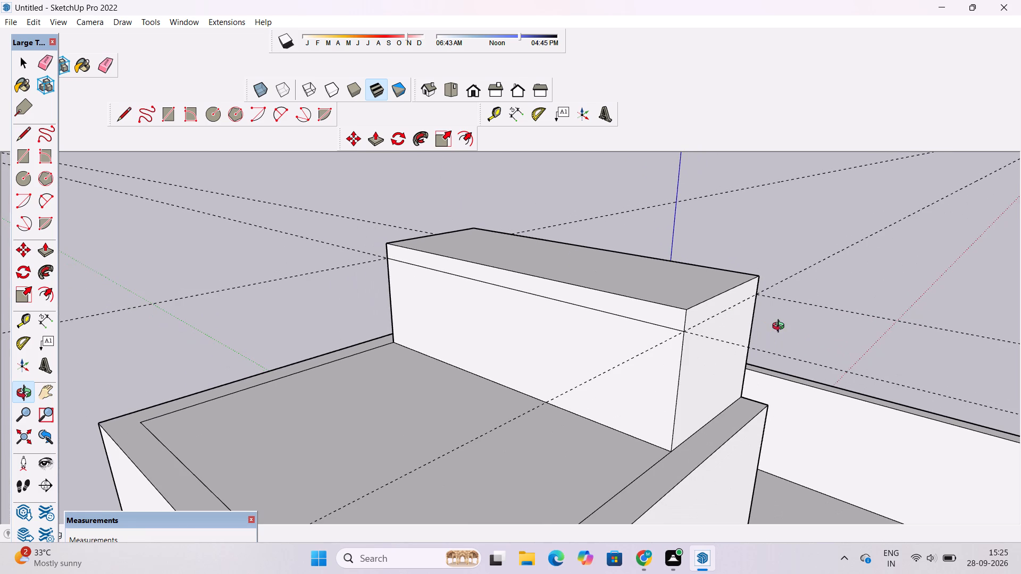
{"action": "left_click_drag", "start_coordinate": [782, 330], "coordinate": [690, 317], "text": "shift"}
{"action": "left_click_drag", "start_coordinate": [688, 325], "coordinate": [632, 333]}
{"action": "left_click_drag", "start_coordinate": [630, 332], "coordinate": [623, 328]}
{"action": "scroll", "coordinate": [596, 326], "scroll_direction": "up", "scroll_amount": 4}
{"action": "left_click_drag", "start_coordinate": [590, 329], "coordinate": [561, 324]}
{"action": "left_click", "coordinate": [559, 324], "text": "shift"}
{"action": "scroll", "coordinate": [536, 323], "scroll_direction": "up", "scroll_amount": 2}
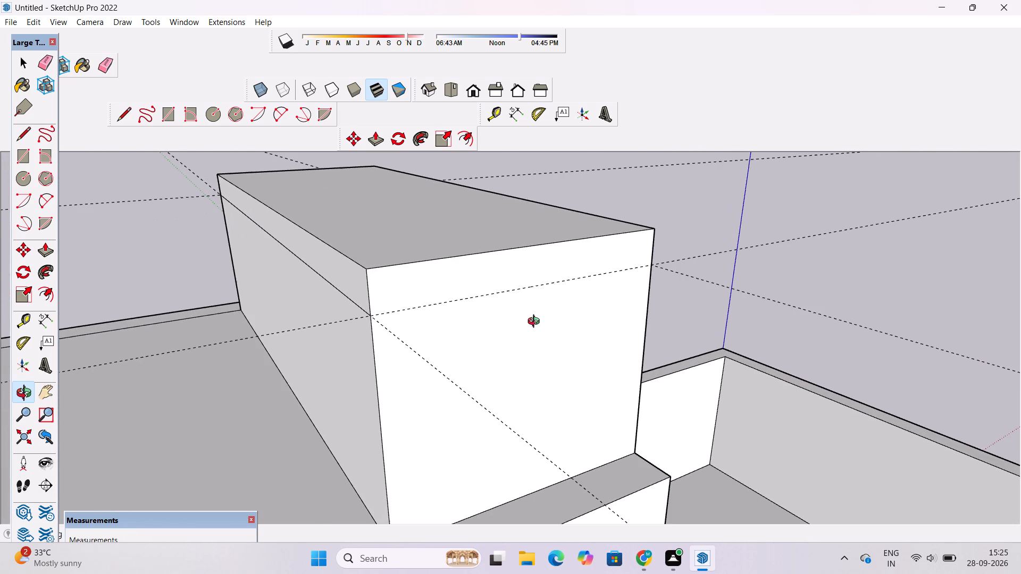
{"action": "key", "text": "l"}
{"action": "left_click", "coordinate": [369, 316]}
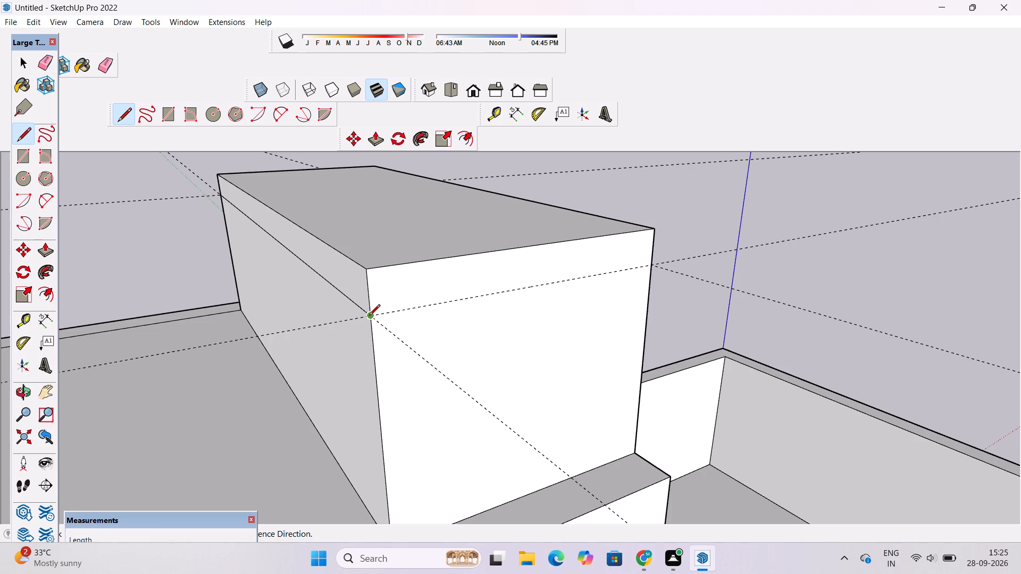
{"action": "left_click", "coordinate": [655, 263]}
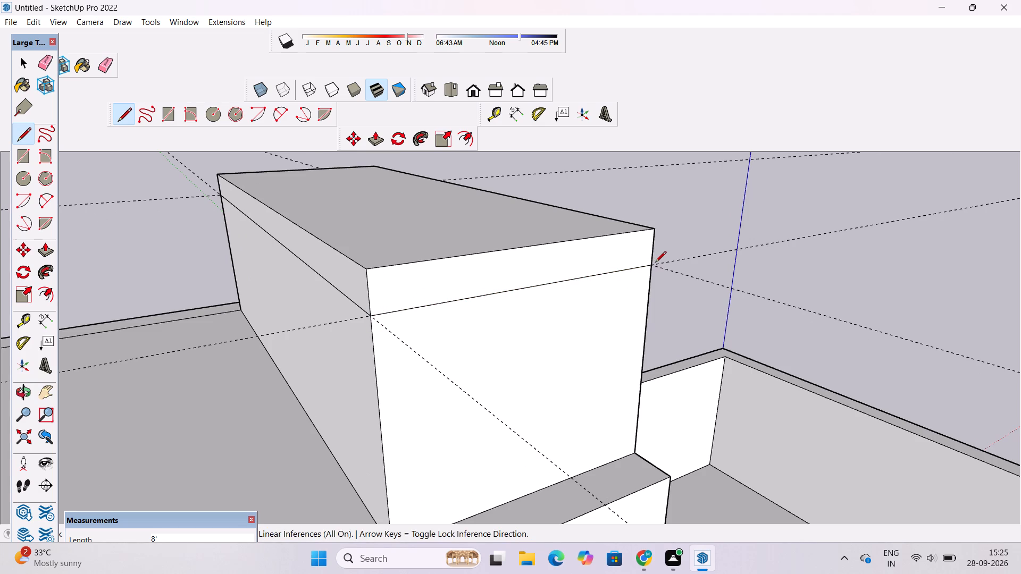
Erase all the construction guides running past the raised block.
{"action": "key", "text": "o"}
{"action": "left_click_drag", "start_coordinate": [898, 267], "coordinate": [549, 309]}
{"action": "left_click_drag", "start_coordinate": [549, 309], "coordinate": [822, 250]}
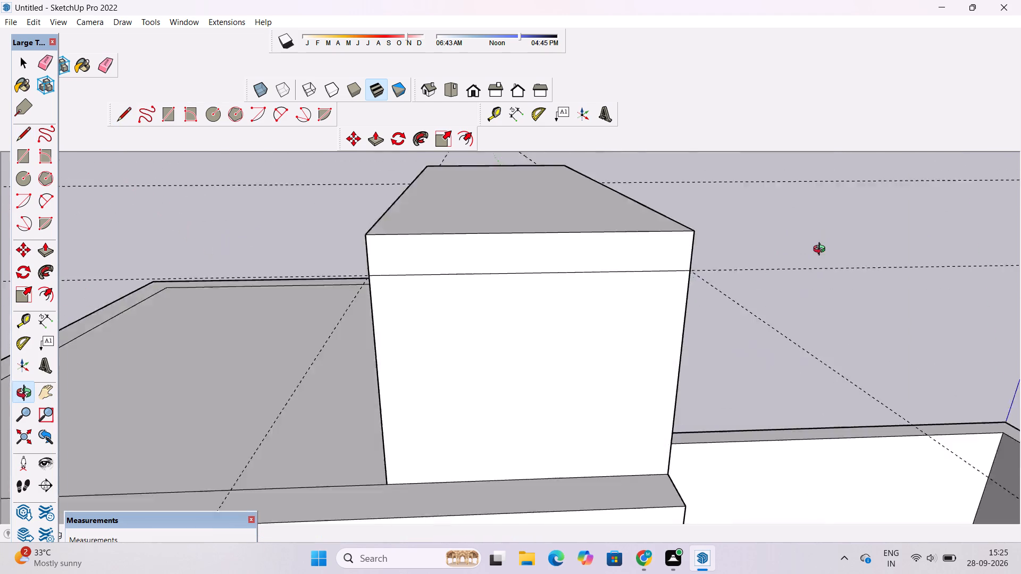
{"action": "left_click_drag", "start_coordinate": [822, 250], "coordinate": [827, 248]}
{"action": "scroll", "coordinate": [825, 248], "scroll_direction": "down", "scroll_amount": 6}
{"action": "left_click_drag", "start_coordinate": [733, 284], "coordinate": [1020, 331]}
{"action": "left_click_drag", "start_coordinate": [831, 297], "coordinate": [758, 313], "text": "shift"}
{"action": "scroll", "coordinate": [696, 314], "scroll_direction": "down", "scroll_amount": 5}
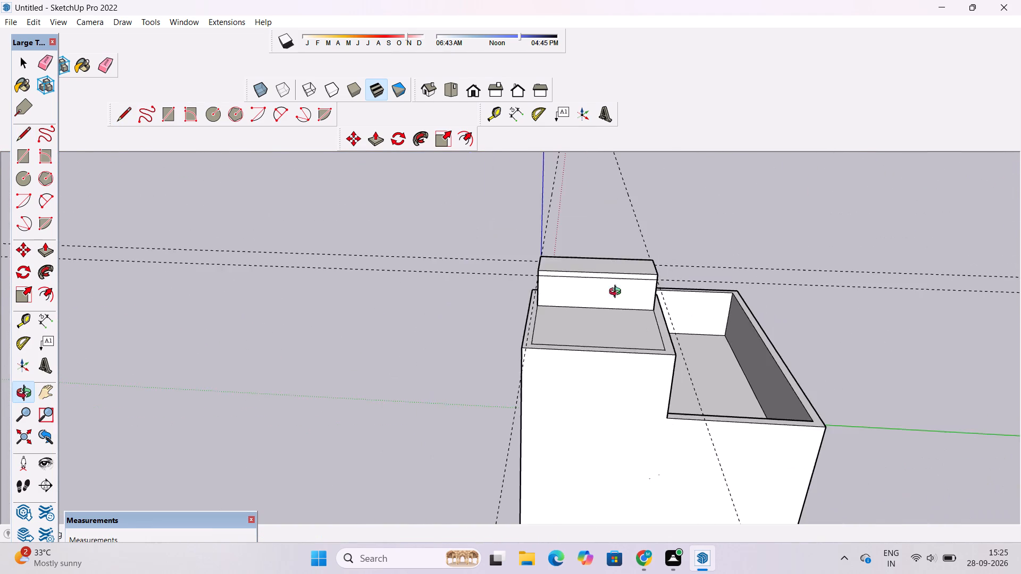
{"action": "left_click_drag", "start_coordinate": [598, 285], "coordinate": [602, 323]}
{"action": "left_click", "coordinate": [590, 324]}
{"action": "left_click_drag", "start_coordinate": [590, 351], "coordinate": [603, 327]}
{"action": "key", "text": "e"}
{"action": "left_click_drag", "start_coordinate": [434, 235], "coordinate": [430, 260]}
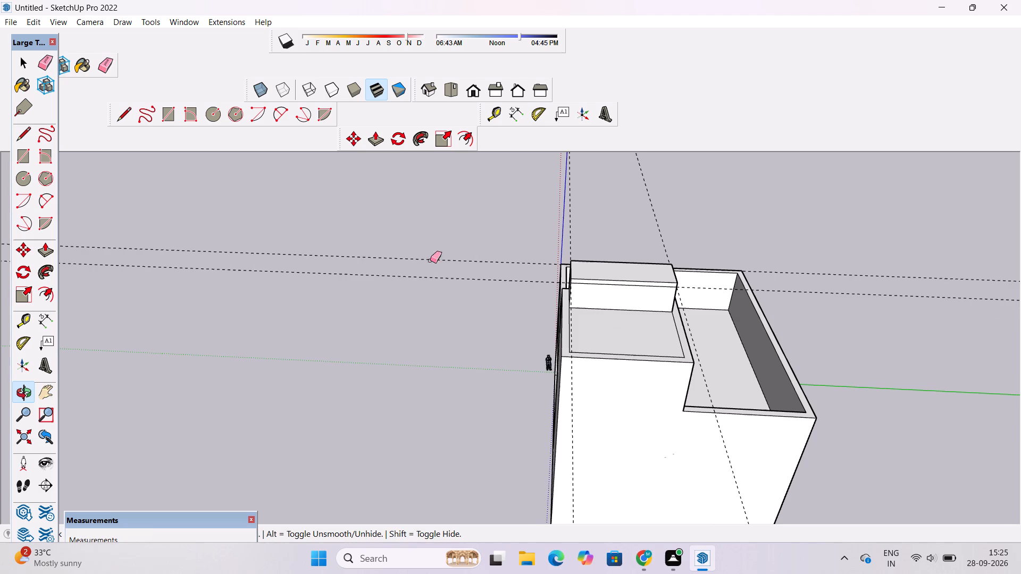
{"action": "left_click_drag", "start_coordinate": [430, 260], "coordinate": [429, 282]}
{"action": "scroll", "coordinate": [605, 196], "scroll_direction": "up", "scroll_amount": 2}
{"action": "left_click_drag", "start_coordinate": [675, 176], "coordinate": [557, 230]}
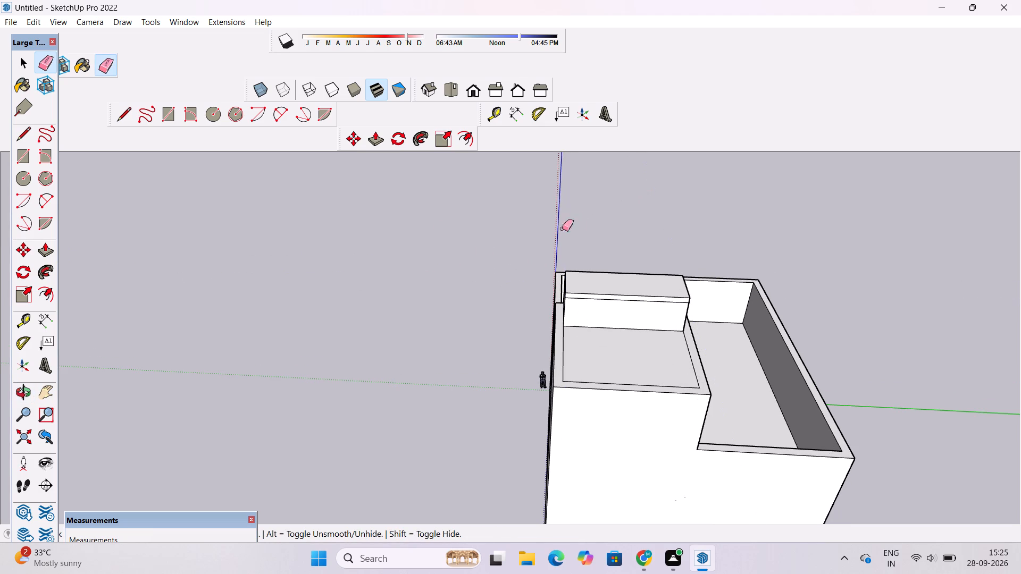
Examine the building's massing, roof areas and raised block from above, several sides and ground level.
{"action": "key", "text": "o"}
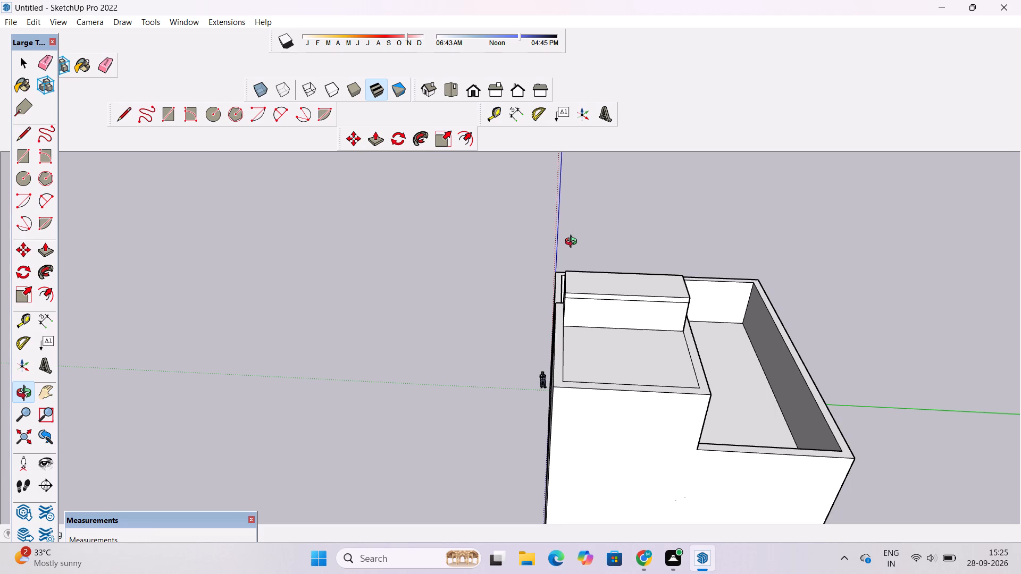
{"action": "scroll", "coordinate": [573, 243], "scroll_direction": "down", "scroll_amount": 5}
{"action": "left_click_drag", "start_coordinate": [530, 325], "coordinate": [1014, 305]}
{"action": "scroll", "coordinate": [472, 231], "scroll_direction": "up", "scroll_amount": 5}
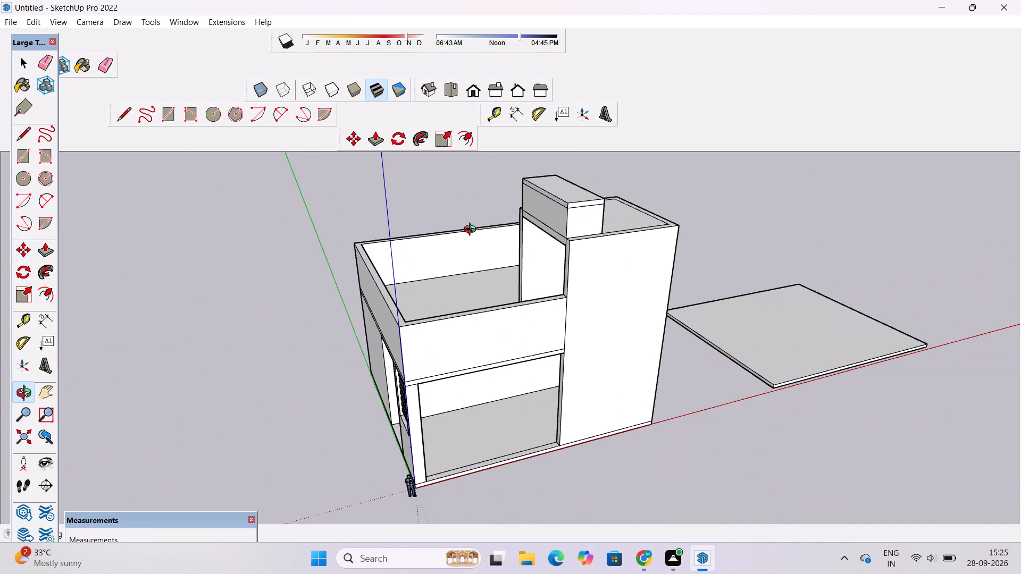
{"action": "left_click_drag", "start_coordinate": [497, 220], "coordinate": [506, 302], "text": "shift"}
{"action": "scroll", "coordinate": [571, 303], "scroll_direction": "up", "scroll_amount": 6}
{"action": "left_click_drag", "start_coordinate": [581, 368], "coordinate": [581, 314]}
{"action": "left_click_drag", "start_coordinate": [561, 316], "coordinate": [635, 317]}
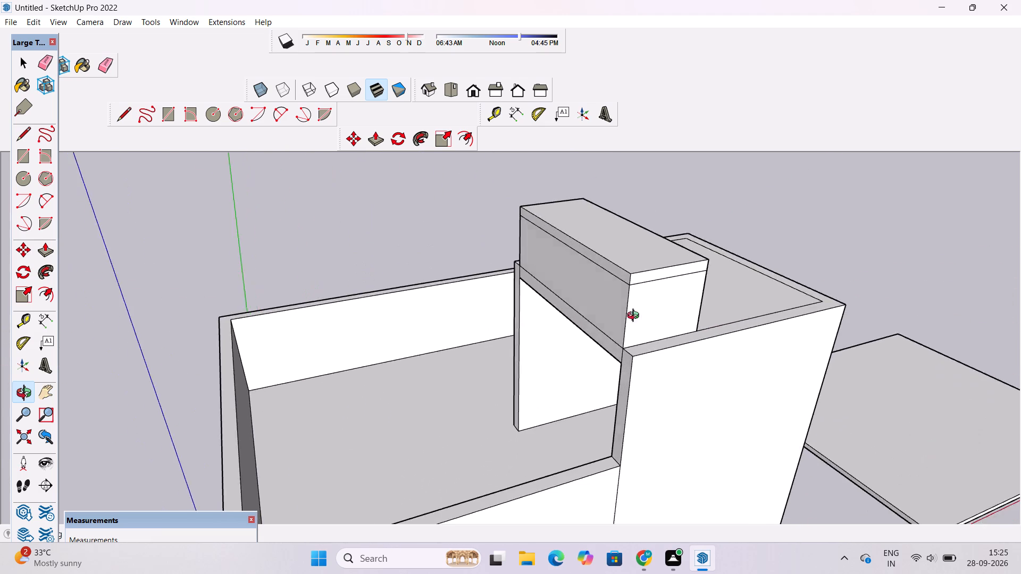
{"action": "left_click_drag", "start_coordinate": [635, 317], "coordinate": [700, 292]}
{"action": "scroll", "coordinate": [700, 287], "scroll_direction": "down", "scroll_amount": 3}
{"action": "left_click_drag", "start_coordinate": [746, 274], "coordinate": [658, 299], "text": "shift"}
{"action": "left_click_drag", "start_coordinate": [657, 306], "coordinate": [485, 330]}
{"action": "scroll", "coordinate": [492, 327], "scroll_direction": "up", "scroll_amount": 3}
{"action": "left_click_drag", "start_coordinate": [678, 307], "coordinate": [618, 315]}
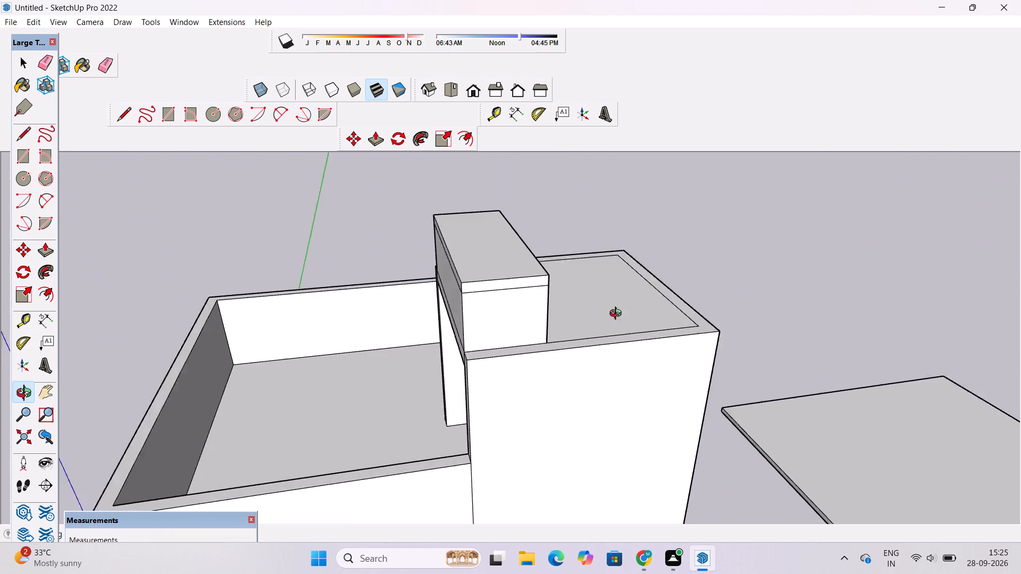
{"action": "left_click_drag", "start_coordinate": [618, 315], "coordinate": [581, 317]}
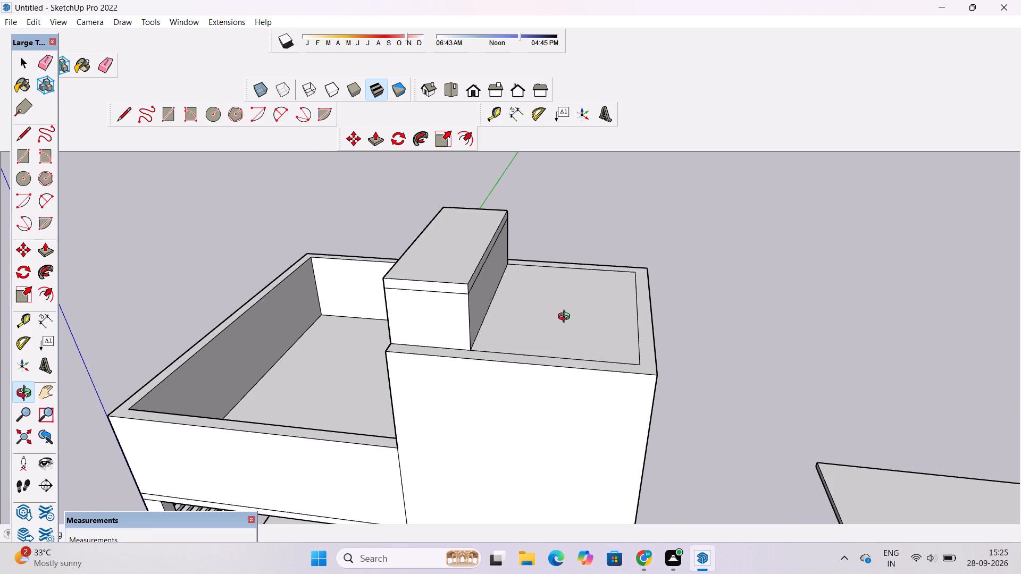
{"action": "scroll", "coordinate": [560, 305], "scroll_direction": "down", "scroll_amount": 3}
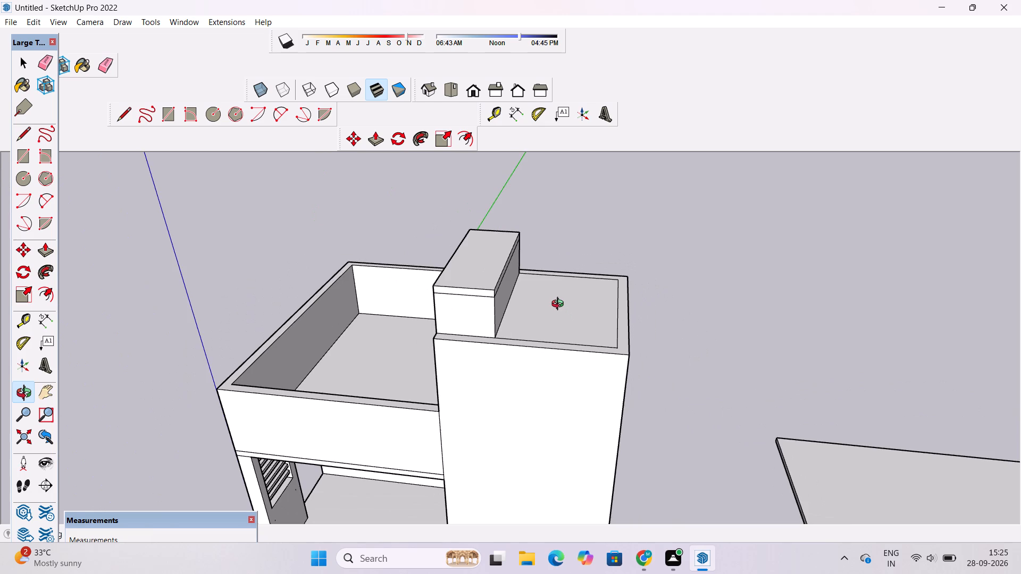
{"action": "scroll", "coordinate": [560, 305], "scroll_direction": "up", "scroll_amount": 2}
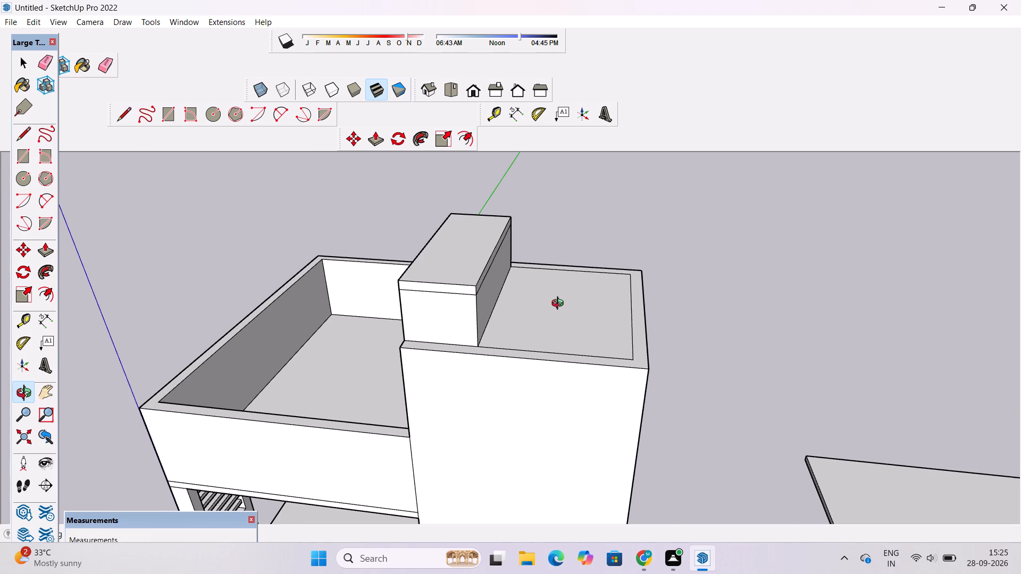
{"action": "scroll", "coordinate": [560, 305], "scroll_direction": "down", "scroll_amount": 4}
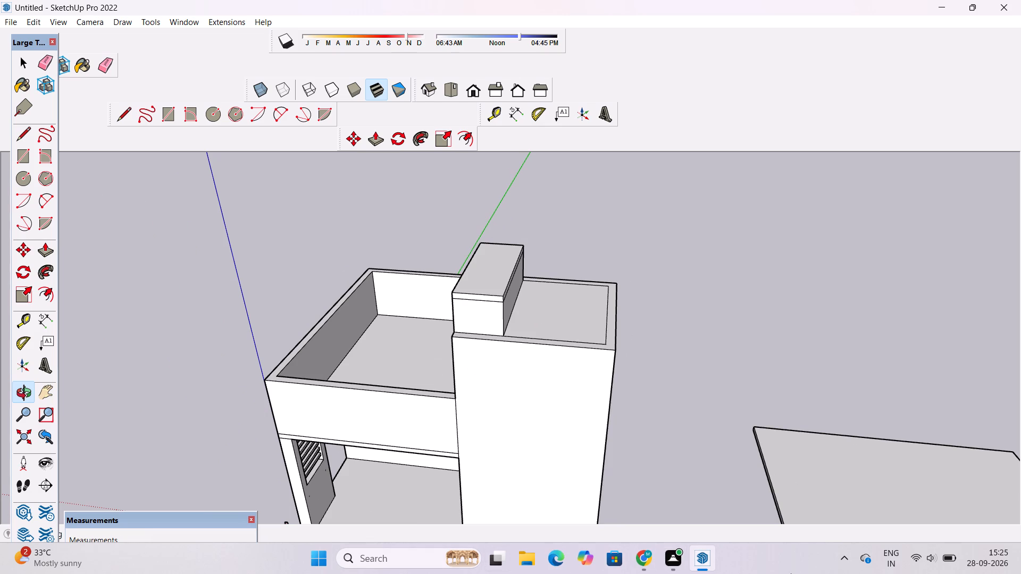
{"action": "scroll", "coordinate": [393, 267], "scroll_direction": "down", "scroll_amount": 7}
{"action": "left_click_drag", "start_coordinate": [385, 263], "coordinate": [579, 245]}
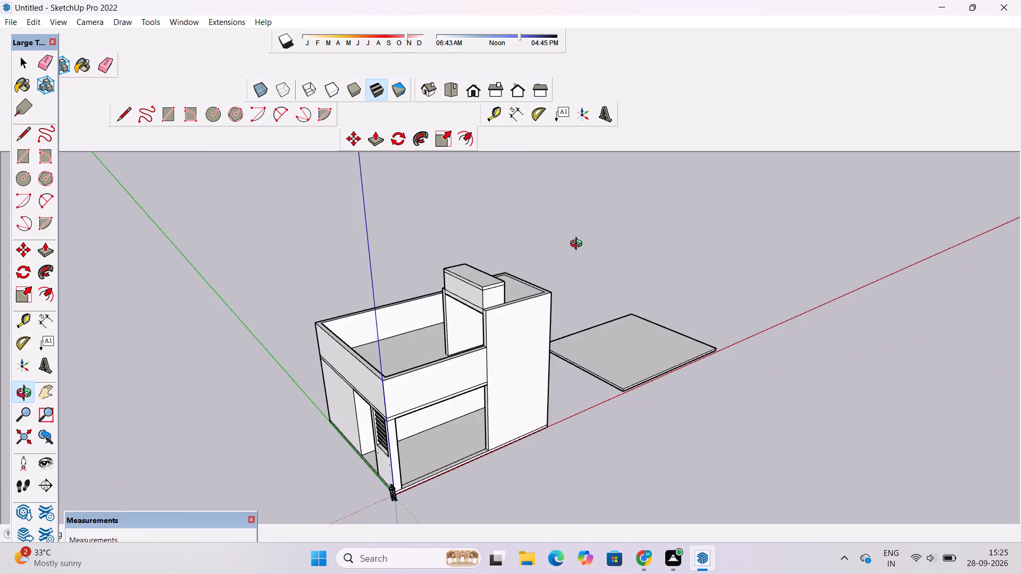
{"action": "left_click_drag", "start_coordinate": [579, 245], "coordinate": [609, 305]}
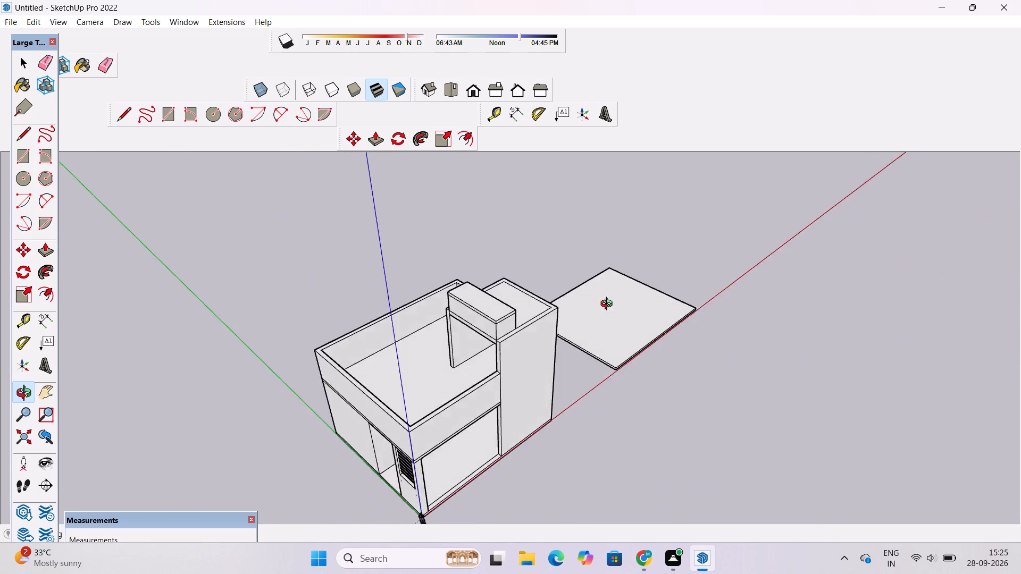
{"action": "left_click_drag", "start_coordinate": [609, 305], "coordinate": [716, 308]}
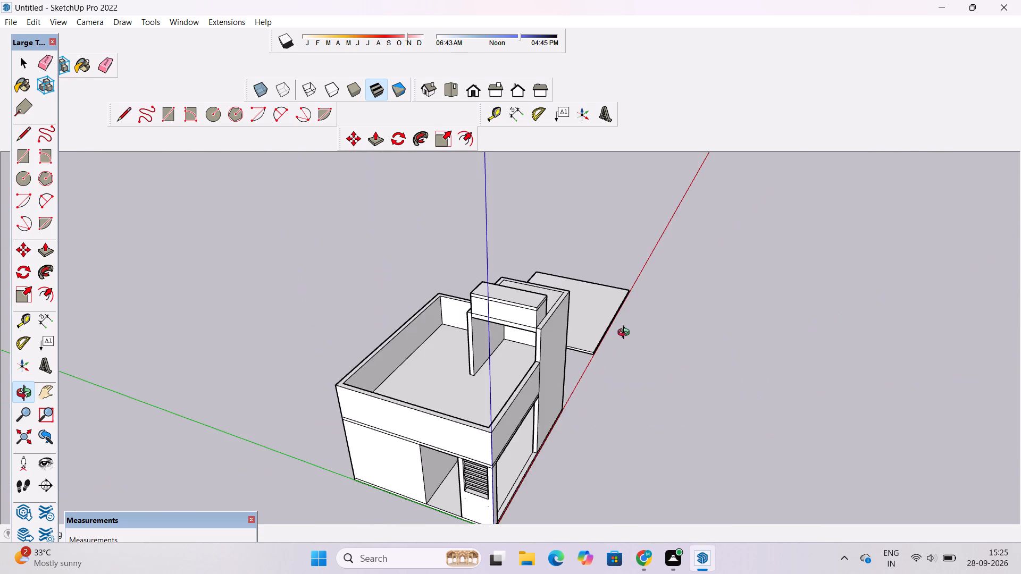
{"action": "left_click_drag", "start_coordinate": [615, 336], "coordinate": [656, 354]}
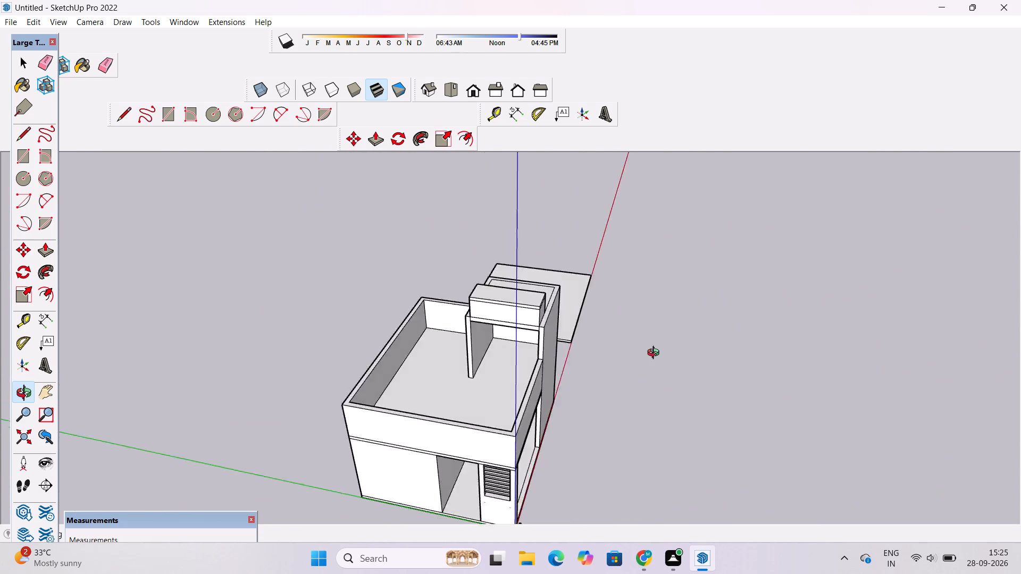
{"action": "left_click_drag", "start_coordinate": [656, 354], "coordinate": [671, 377]}
{"action": "scroll", "coordinate": [671, 376], "scroll_direction": "down", "scroll_amount": 2}
{"action": "scroll", "coordinate": [671, 380], "scroll_direction": "up", "scroll_amount": 2}
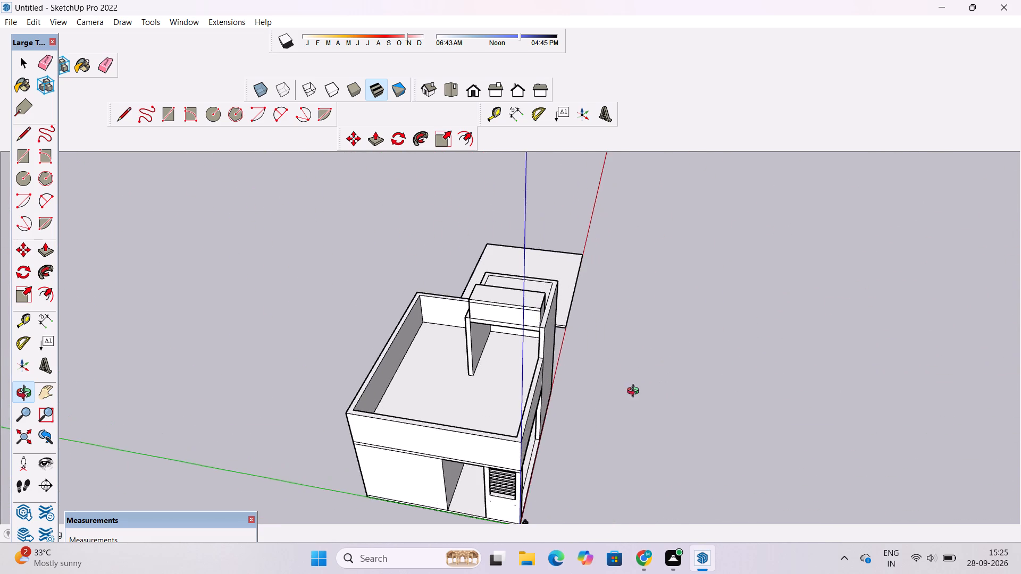
{"action": "left_click_drag", "start_coordinate": [635, 392], "coordinate": [619, 446]}
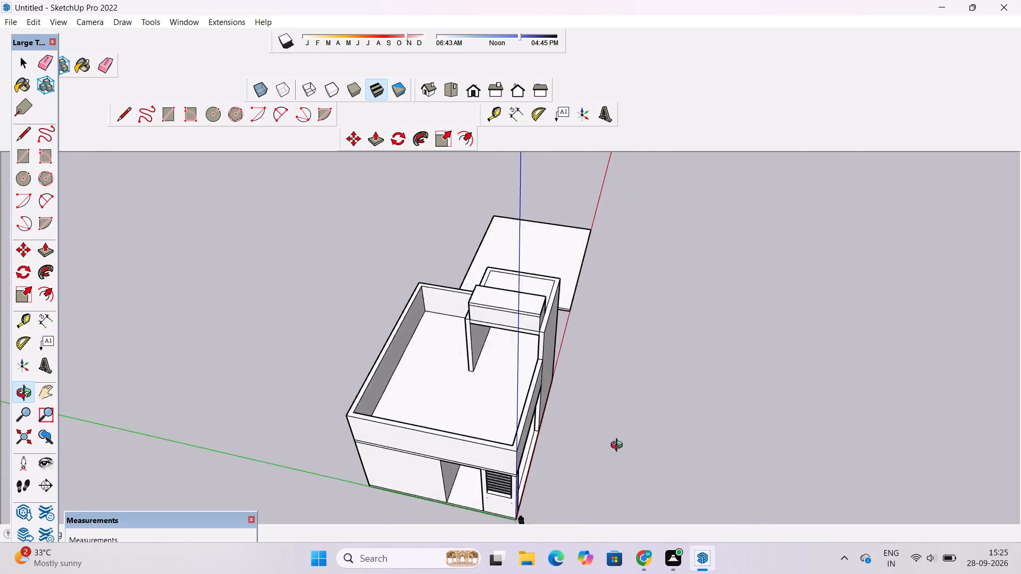
{"action": "left_click_drag", "start_coordinate": [619, 446], "coordinate": [563, 449]}
{"action": "left_click_drag", "start_coordinate": [666, 417], "coordinate": [618, 428]}
{"action": "left_click_drag", "start_coordinate": [756, 390], "coordinate": [792, 382]}
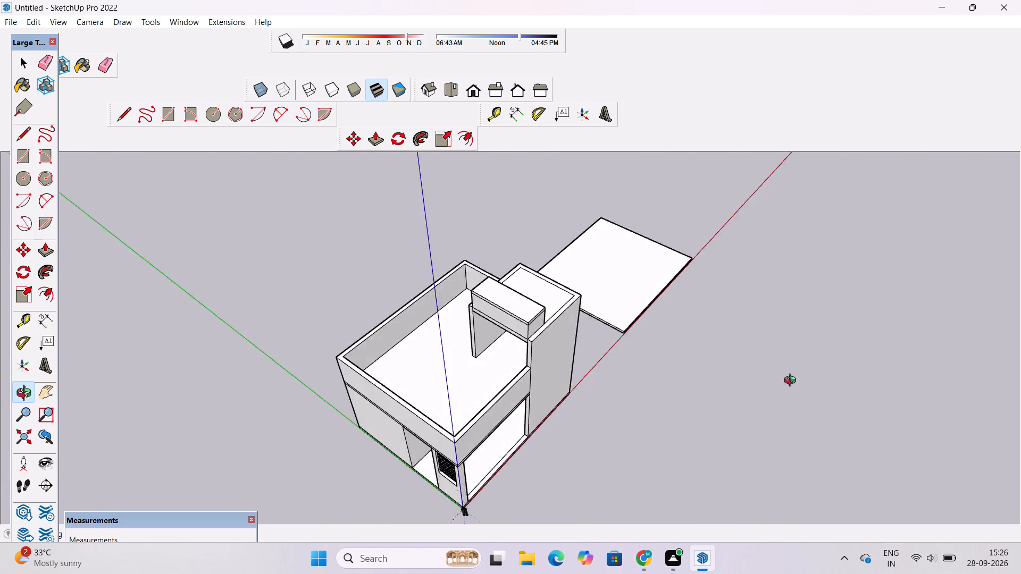
{"action": "left_click_drag", "start_coordinate": [792, 382], "coordinate": [847, 337]}
{"action": "left_click_drag", "start_coordinate": [987, 336], "coordinate": [816, 393]}
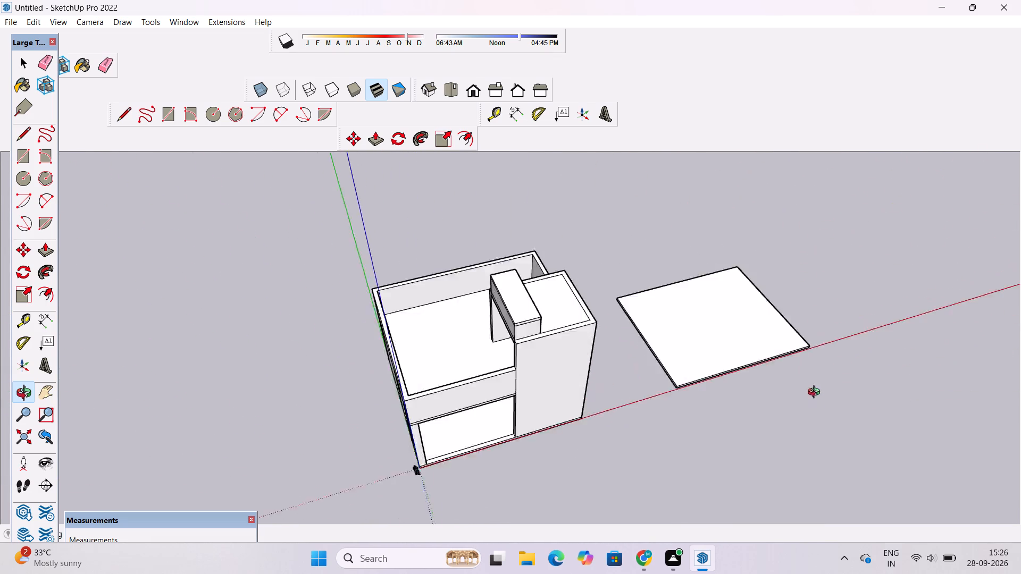
{"action": "left_click_drag", "start_coordinate": [816, 393], "coordinate": [921, 263]}
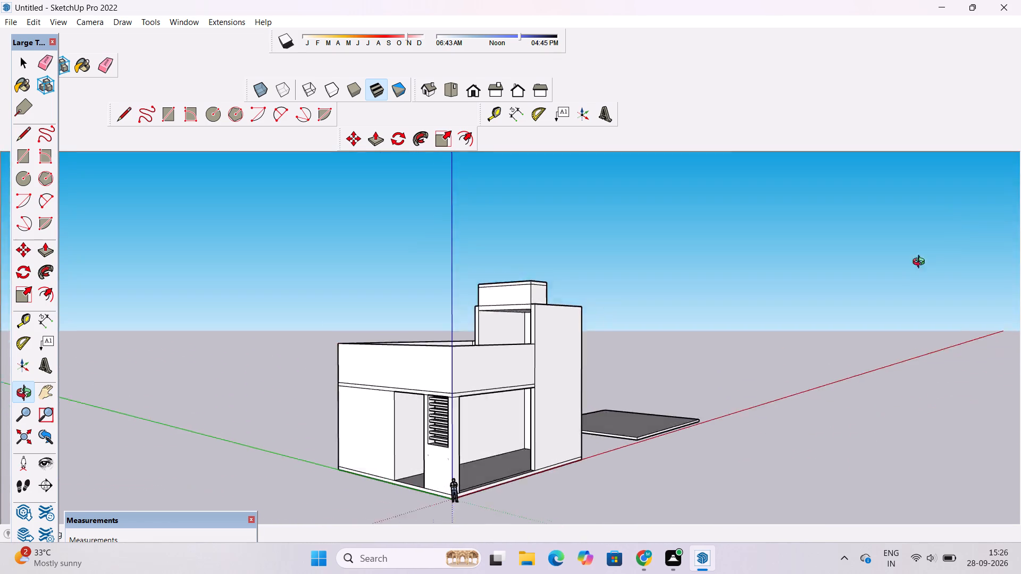
{"action": "left_click_drag", "start_coordinate": [921, 263], "coordinate": [925, 178]}
{"action": "left_click_drag", "start_coordinate": [920, 174], "coordinate": [971, 187]}
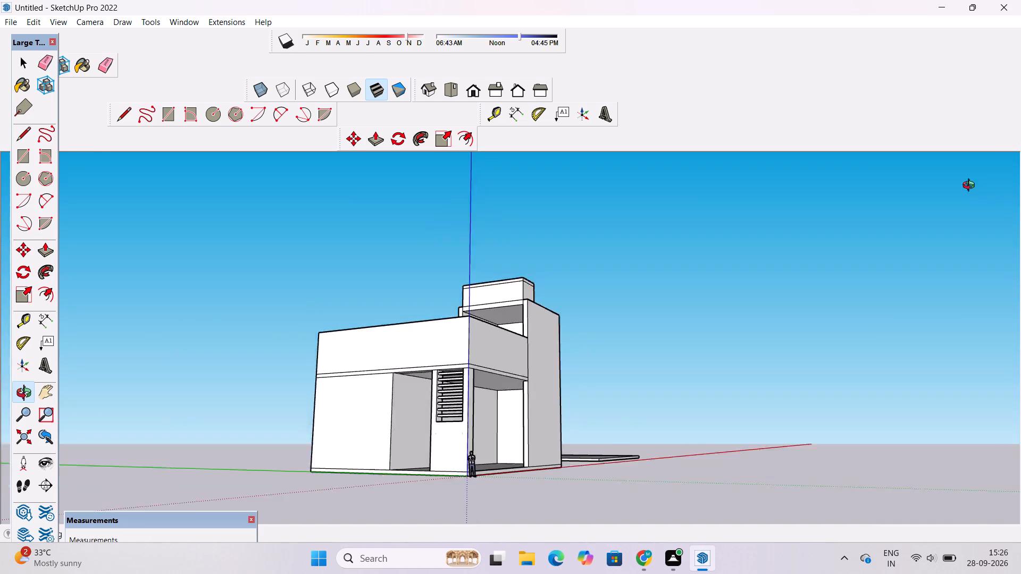
{"action": "left_click_drag", "start_coordinate": [971, 187], "coordinate": [929, 182]}
{"action": "scroll", "coordinate": [699, 342], "scroll_direction": "down", "scroll_amount": 5}
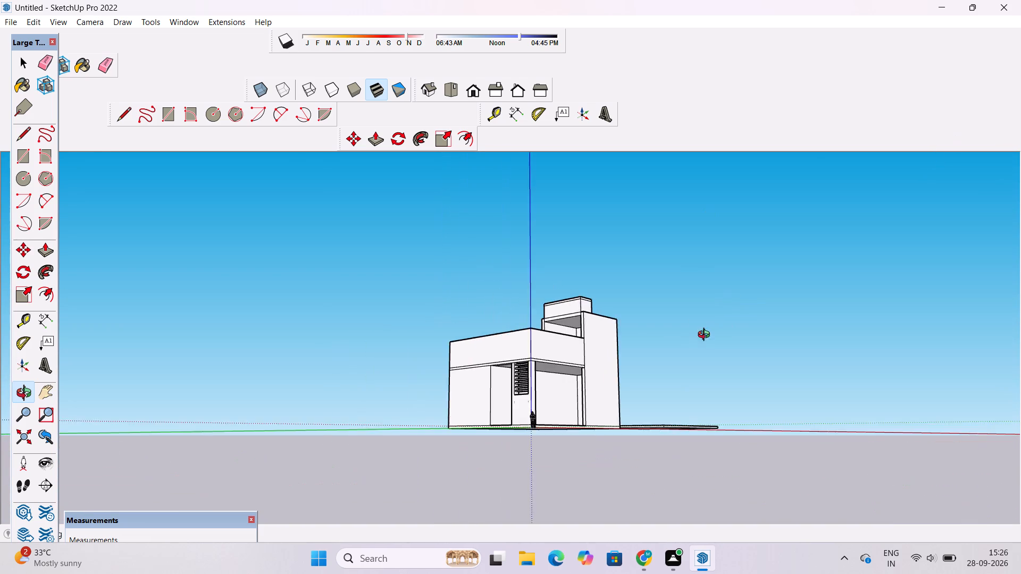
{"action": "left_click_drag", "start_coordinate": [706, 336], "coordinate": [682, 356]}
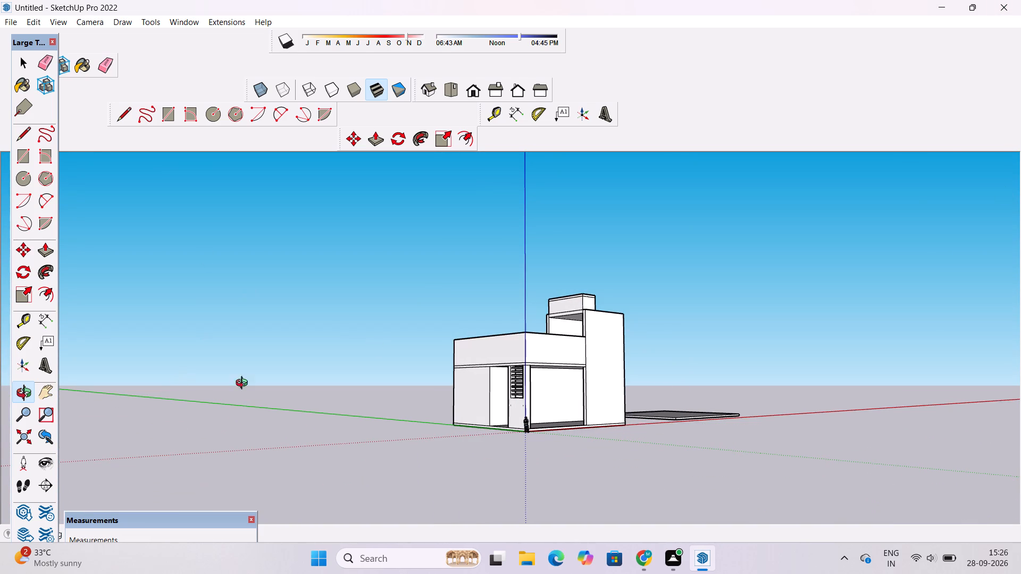
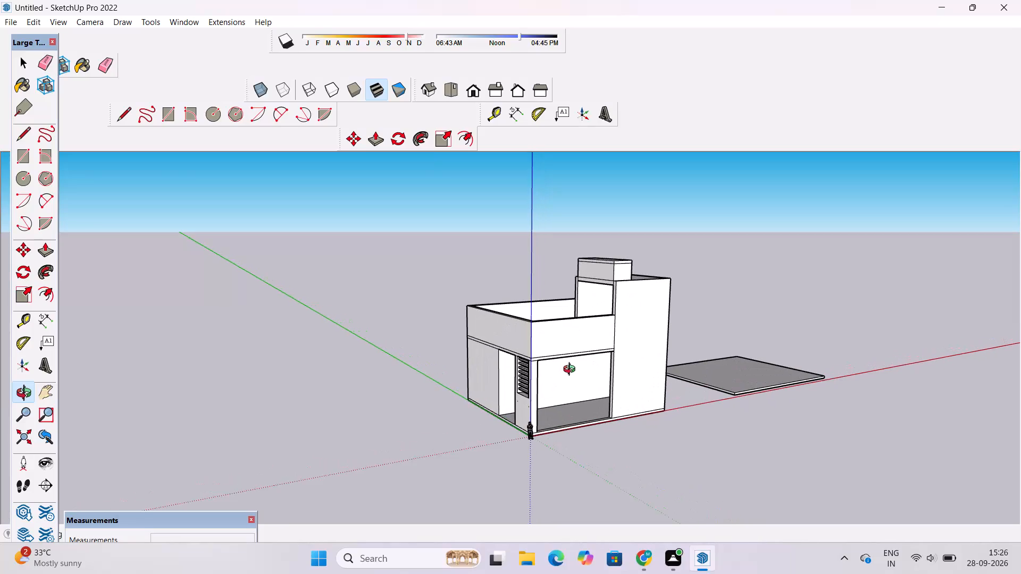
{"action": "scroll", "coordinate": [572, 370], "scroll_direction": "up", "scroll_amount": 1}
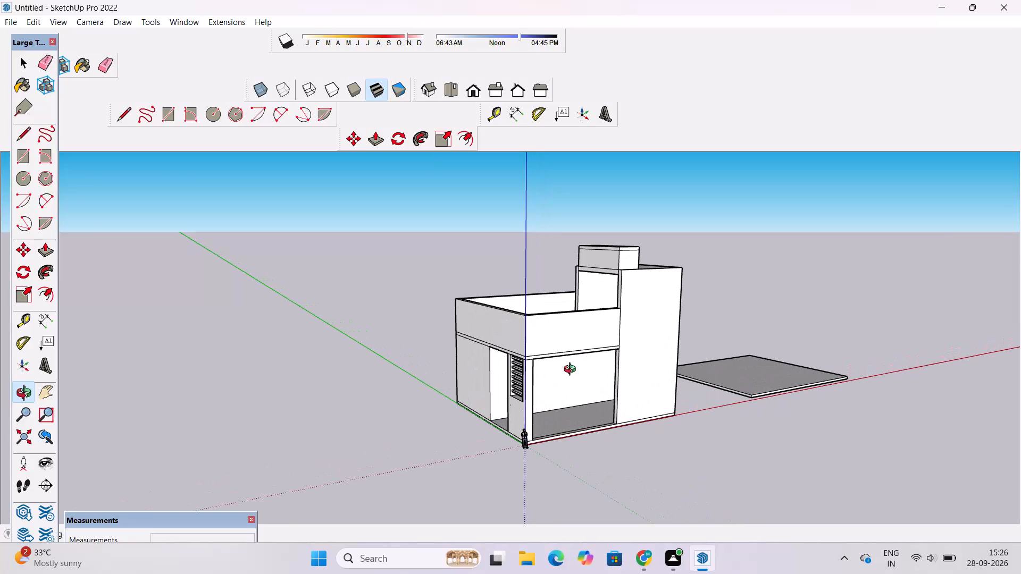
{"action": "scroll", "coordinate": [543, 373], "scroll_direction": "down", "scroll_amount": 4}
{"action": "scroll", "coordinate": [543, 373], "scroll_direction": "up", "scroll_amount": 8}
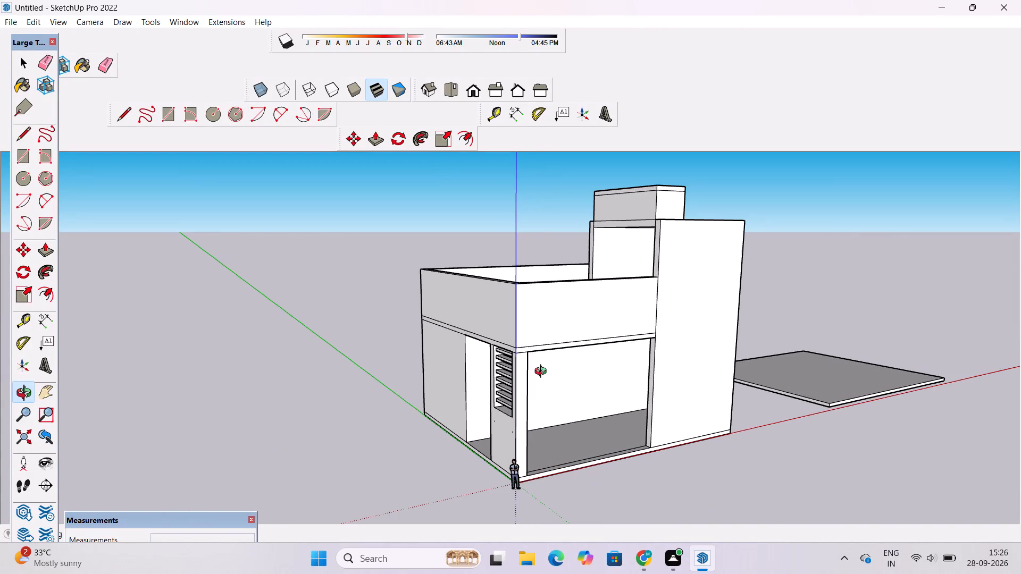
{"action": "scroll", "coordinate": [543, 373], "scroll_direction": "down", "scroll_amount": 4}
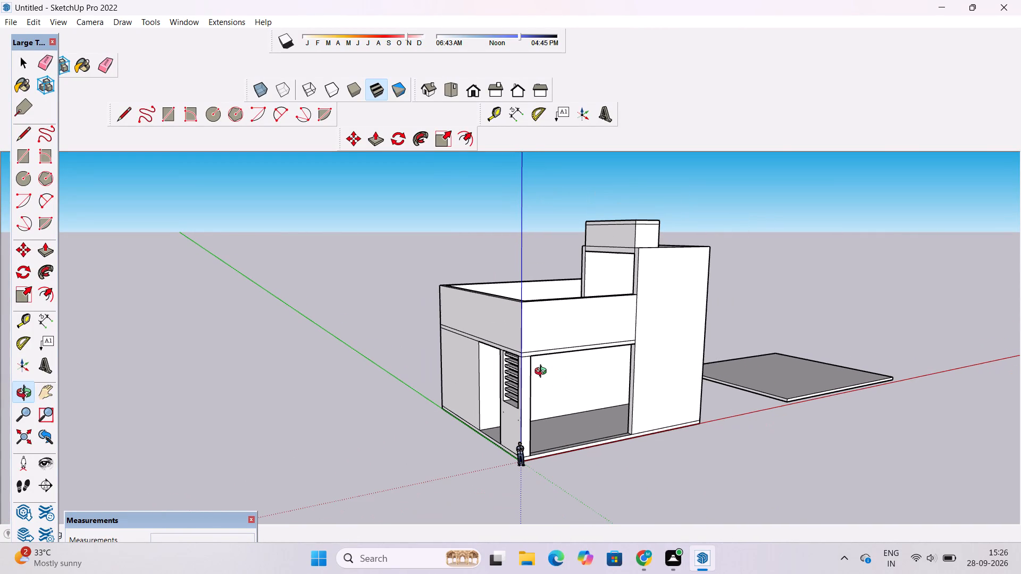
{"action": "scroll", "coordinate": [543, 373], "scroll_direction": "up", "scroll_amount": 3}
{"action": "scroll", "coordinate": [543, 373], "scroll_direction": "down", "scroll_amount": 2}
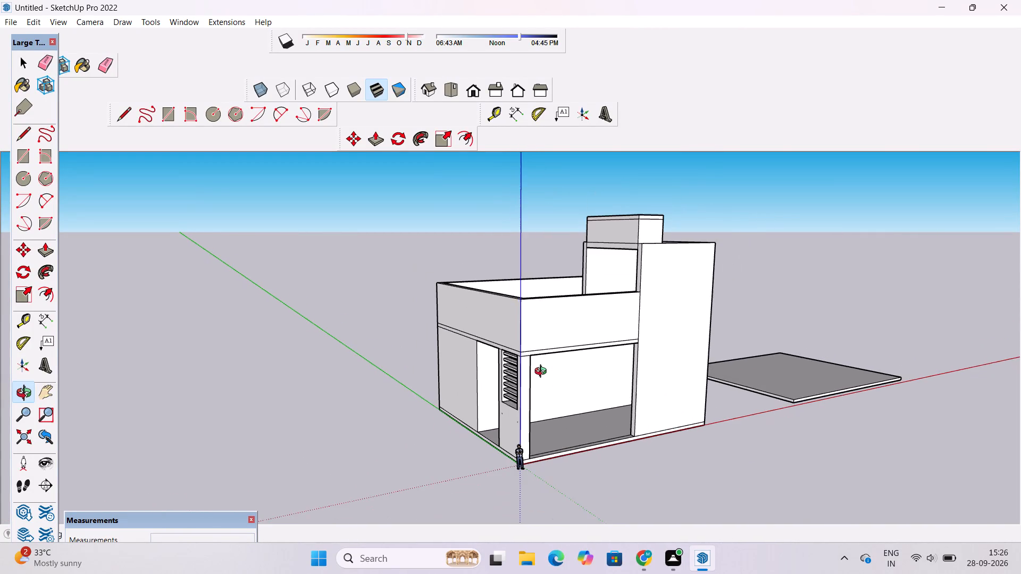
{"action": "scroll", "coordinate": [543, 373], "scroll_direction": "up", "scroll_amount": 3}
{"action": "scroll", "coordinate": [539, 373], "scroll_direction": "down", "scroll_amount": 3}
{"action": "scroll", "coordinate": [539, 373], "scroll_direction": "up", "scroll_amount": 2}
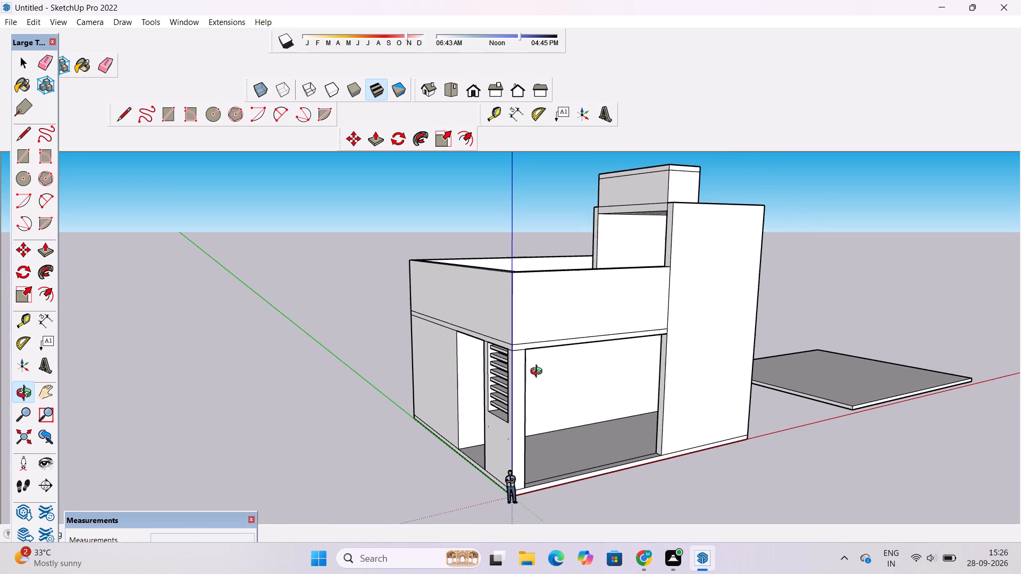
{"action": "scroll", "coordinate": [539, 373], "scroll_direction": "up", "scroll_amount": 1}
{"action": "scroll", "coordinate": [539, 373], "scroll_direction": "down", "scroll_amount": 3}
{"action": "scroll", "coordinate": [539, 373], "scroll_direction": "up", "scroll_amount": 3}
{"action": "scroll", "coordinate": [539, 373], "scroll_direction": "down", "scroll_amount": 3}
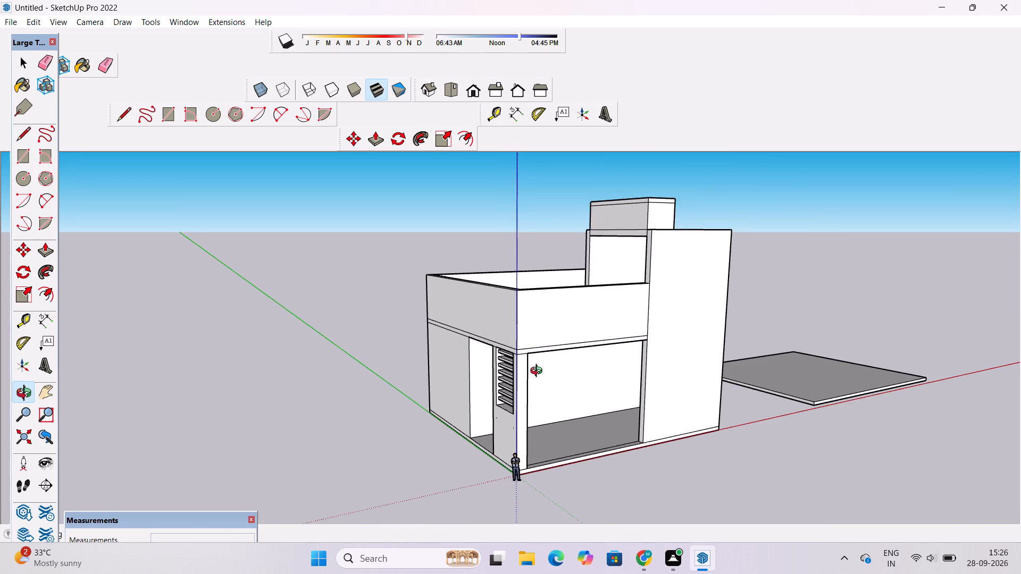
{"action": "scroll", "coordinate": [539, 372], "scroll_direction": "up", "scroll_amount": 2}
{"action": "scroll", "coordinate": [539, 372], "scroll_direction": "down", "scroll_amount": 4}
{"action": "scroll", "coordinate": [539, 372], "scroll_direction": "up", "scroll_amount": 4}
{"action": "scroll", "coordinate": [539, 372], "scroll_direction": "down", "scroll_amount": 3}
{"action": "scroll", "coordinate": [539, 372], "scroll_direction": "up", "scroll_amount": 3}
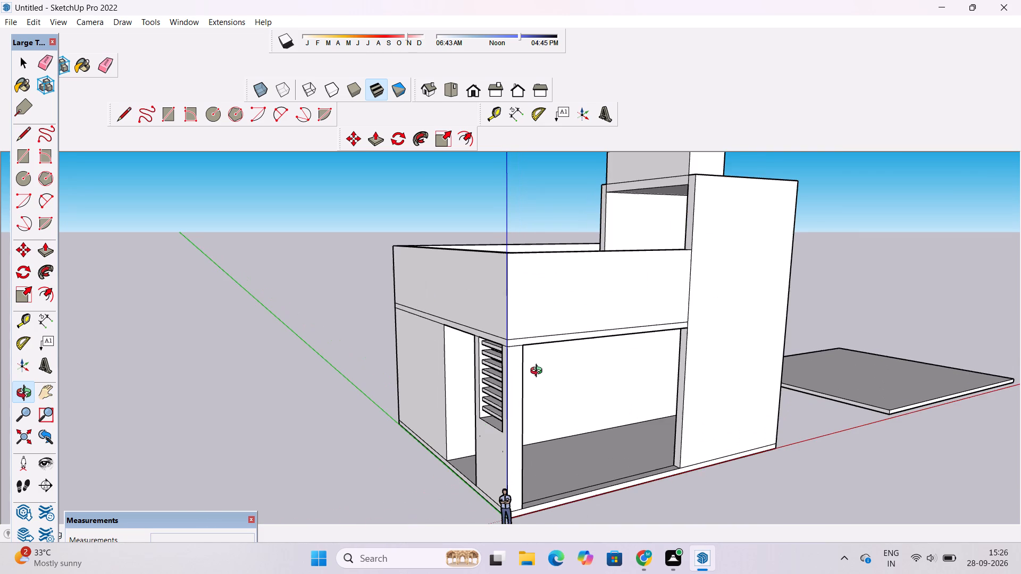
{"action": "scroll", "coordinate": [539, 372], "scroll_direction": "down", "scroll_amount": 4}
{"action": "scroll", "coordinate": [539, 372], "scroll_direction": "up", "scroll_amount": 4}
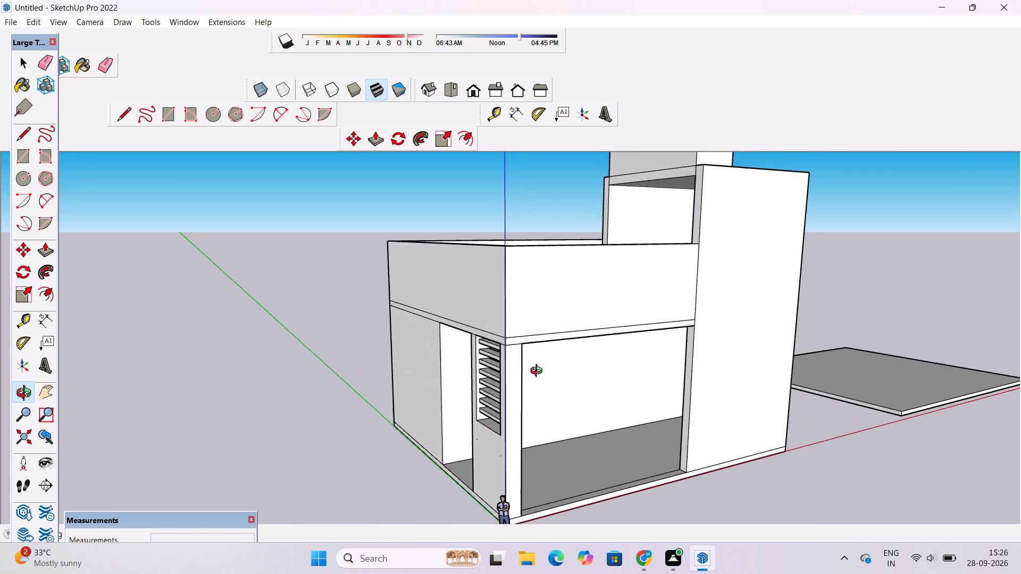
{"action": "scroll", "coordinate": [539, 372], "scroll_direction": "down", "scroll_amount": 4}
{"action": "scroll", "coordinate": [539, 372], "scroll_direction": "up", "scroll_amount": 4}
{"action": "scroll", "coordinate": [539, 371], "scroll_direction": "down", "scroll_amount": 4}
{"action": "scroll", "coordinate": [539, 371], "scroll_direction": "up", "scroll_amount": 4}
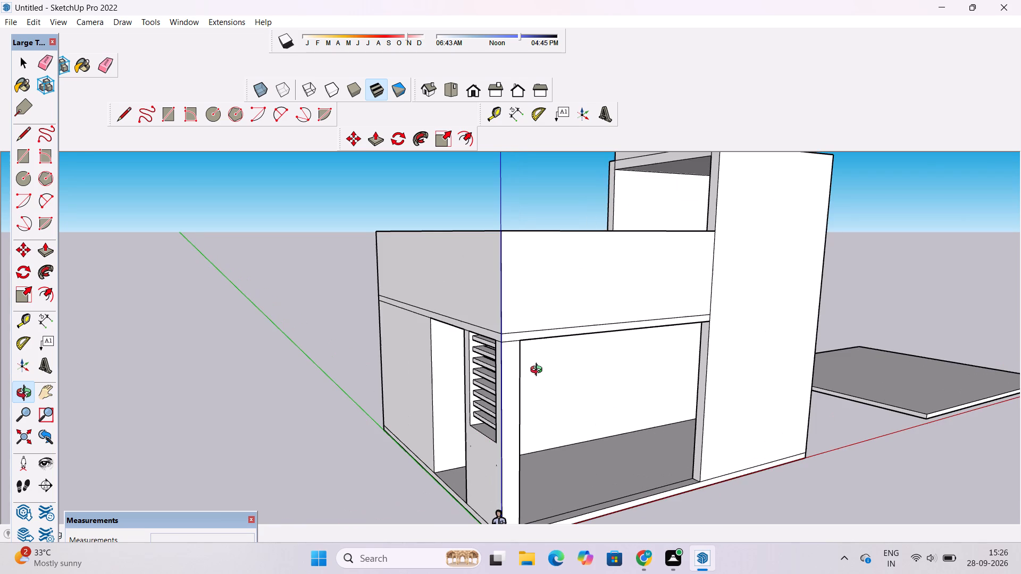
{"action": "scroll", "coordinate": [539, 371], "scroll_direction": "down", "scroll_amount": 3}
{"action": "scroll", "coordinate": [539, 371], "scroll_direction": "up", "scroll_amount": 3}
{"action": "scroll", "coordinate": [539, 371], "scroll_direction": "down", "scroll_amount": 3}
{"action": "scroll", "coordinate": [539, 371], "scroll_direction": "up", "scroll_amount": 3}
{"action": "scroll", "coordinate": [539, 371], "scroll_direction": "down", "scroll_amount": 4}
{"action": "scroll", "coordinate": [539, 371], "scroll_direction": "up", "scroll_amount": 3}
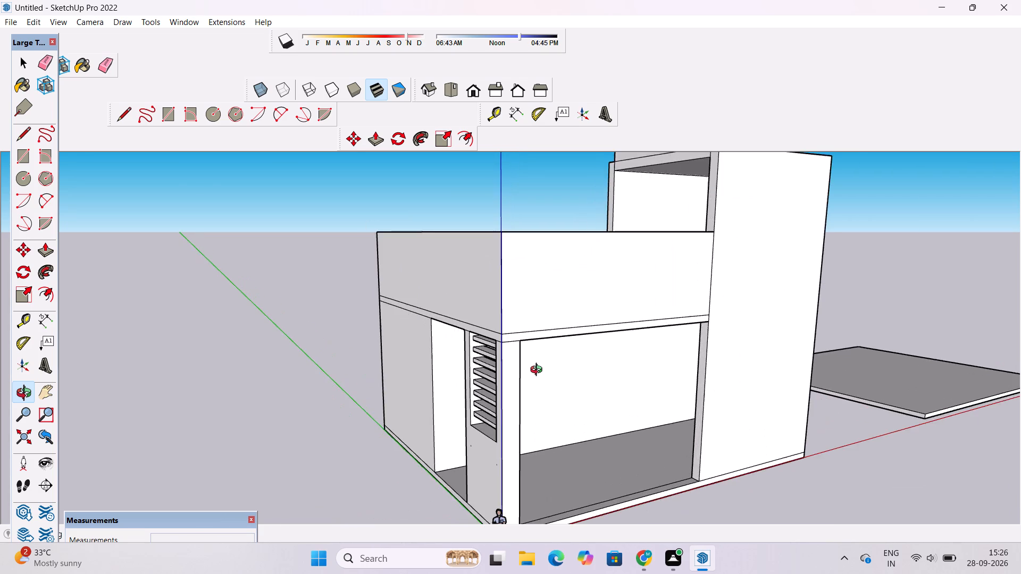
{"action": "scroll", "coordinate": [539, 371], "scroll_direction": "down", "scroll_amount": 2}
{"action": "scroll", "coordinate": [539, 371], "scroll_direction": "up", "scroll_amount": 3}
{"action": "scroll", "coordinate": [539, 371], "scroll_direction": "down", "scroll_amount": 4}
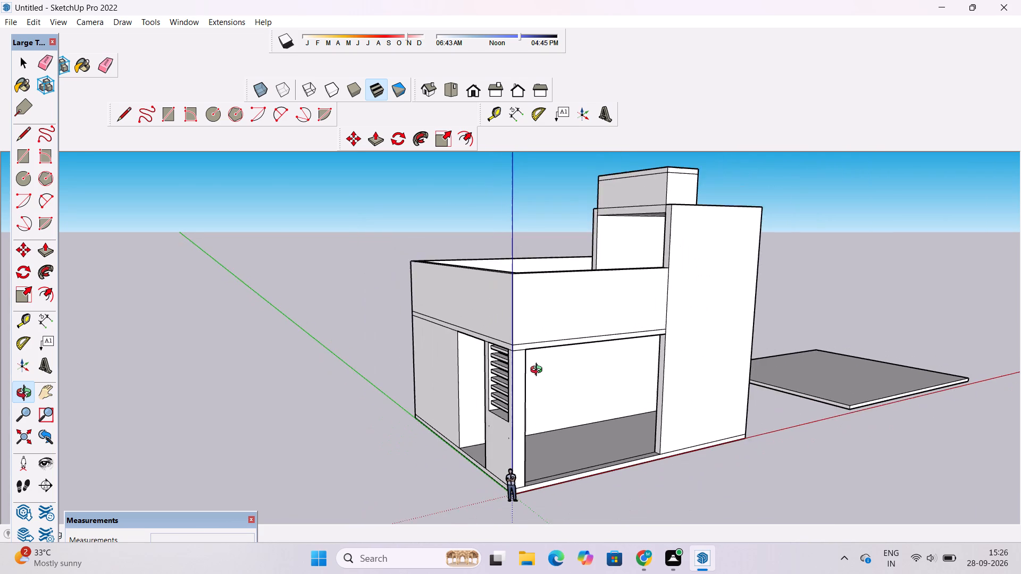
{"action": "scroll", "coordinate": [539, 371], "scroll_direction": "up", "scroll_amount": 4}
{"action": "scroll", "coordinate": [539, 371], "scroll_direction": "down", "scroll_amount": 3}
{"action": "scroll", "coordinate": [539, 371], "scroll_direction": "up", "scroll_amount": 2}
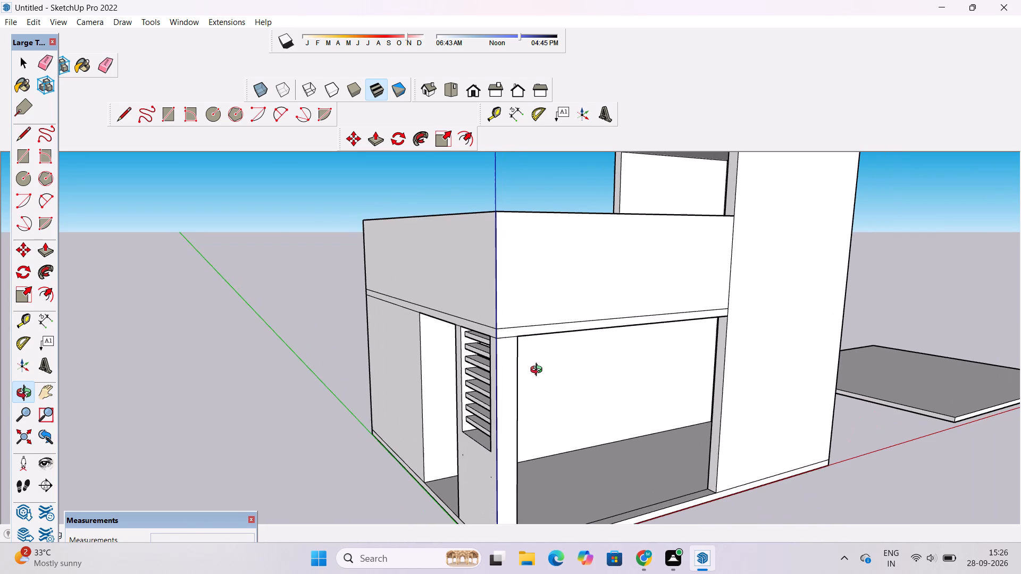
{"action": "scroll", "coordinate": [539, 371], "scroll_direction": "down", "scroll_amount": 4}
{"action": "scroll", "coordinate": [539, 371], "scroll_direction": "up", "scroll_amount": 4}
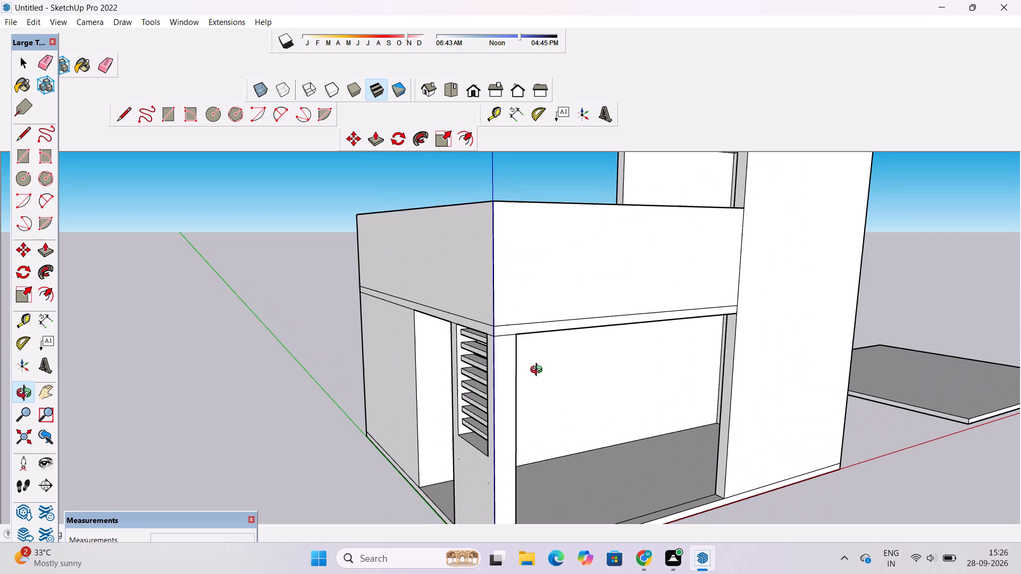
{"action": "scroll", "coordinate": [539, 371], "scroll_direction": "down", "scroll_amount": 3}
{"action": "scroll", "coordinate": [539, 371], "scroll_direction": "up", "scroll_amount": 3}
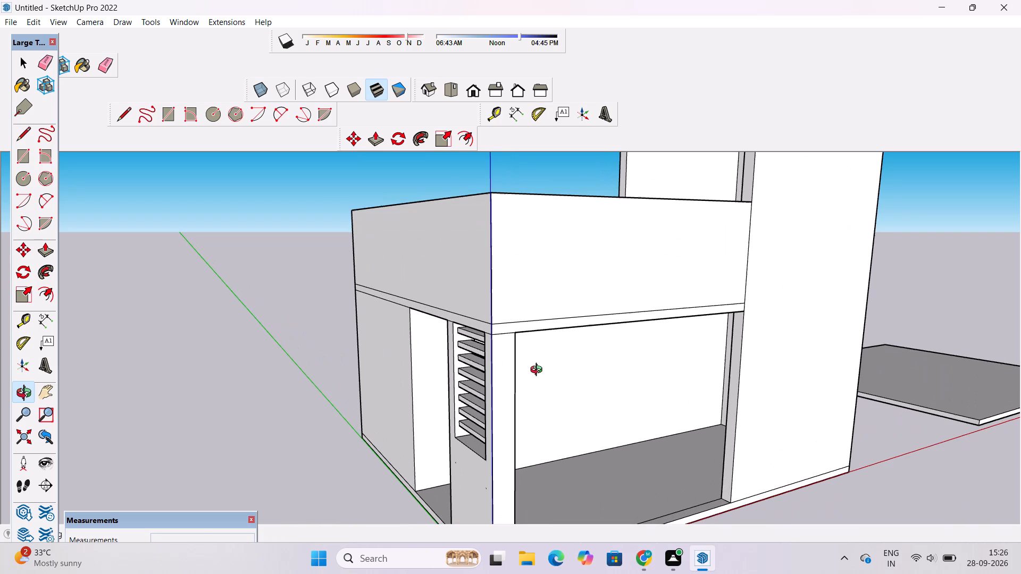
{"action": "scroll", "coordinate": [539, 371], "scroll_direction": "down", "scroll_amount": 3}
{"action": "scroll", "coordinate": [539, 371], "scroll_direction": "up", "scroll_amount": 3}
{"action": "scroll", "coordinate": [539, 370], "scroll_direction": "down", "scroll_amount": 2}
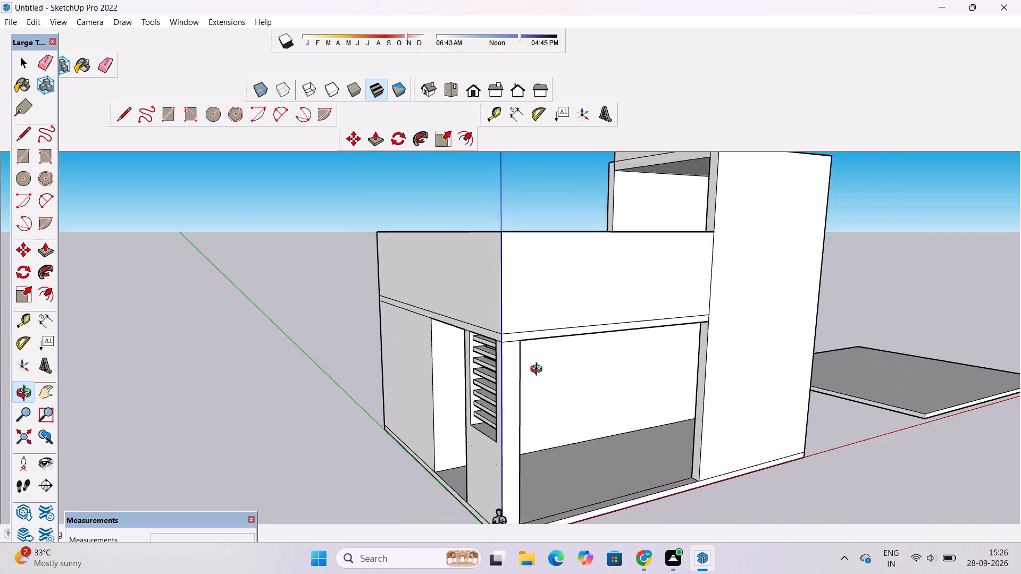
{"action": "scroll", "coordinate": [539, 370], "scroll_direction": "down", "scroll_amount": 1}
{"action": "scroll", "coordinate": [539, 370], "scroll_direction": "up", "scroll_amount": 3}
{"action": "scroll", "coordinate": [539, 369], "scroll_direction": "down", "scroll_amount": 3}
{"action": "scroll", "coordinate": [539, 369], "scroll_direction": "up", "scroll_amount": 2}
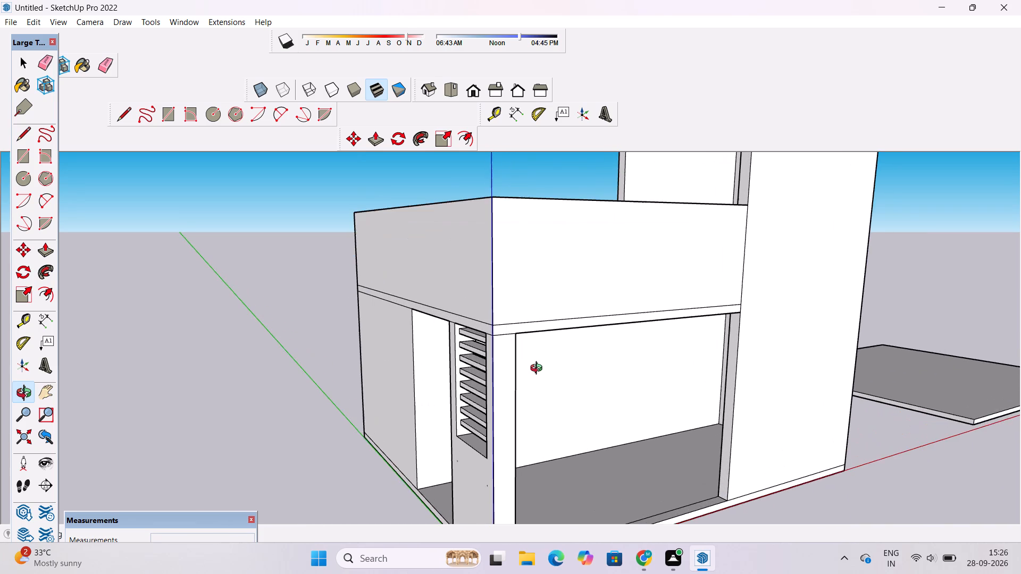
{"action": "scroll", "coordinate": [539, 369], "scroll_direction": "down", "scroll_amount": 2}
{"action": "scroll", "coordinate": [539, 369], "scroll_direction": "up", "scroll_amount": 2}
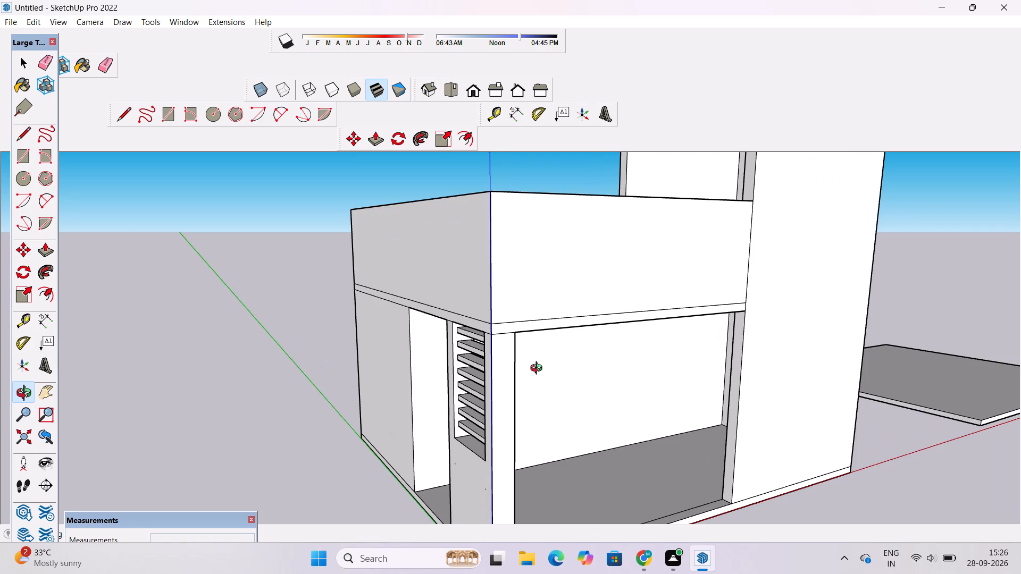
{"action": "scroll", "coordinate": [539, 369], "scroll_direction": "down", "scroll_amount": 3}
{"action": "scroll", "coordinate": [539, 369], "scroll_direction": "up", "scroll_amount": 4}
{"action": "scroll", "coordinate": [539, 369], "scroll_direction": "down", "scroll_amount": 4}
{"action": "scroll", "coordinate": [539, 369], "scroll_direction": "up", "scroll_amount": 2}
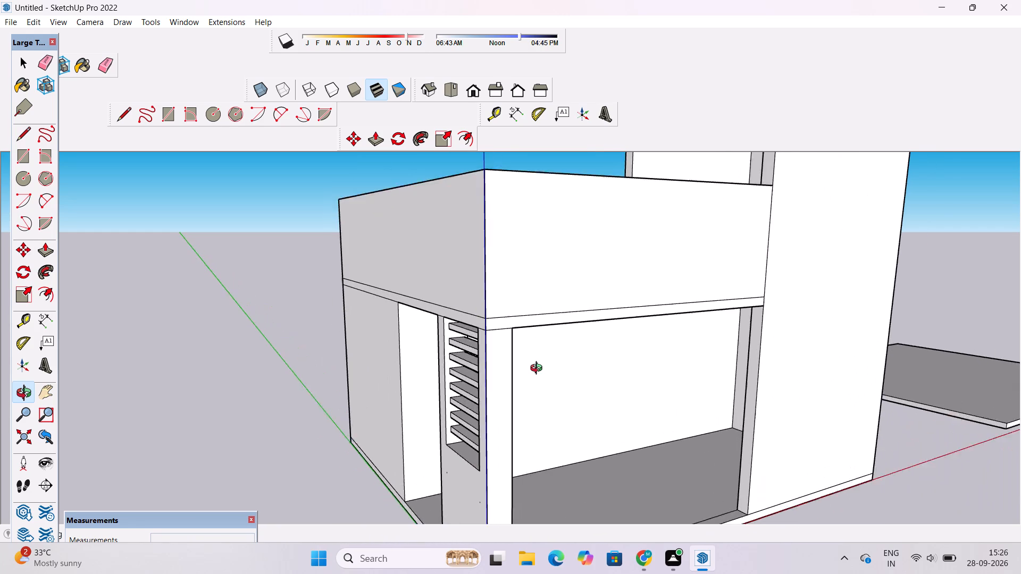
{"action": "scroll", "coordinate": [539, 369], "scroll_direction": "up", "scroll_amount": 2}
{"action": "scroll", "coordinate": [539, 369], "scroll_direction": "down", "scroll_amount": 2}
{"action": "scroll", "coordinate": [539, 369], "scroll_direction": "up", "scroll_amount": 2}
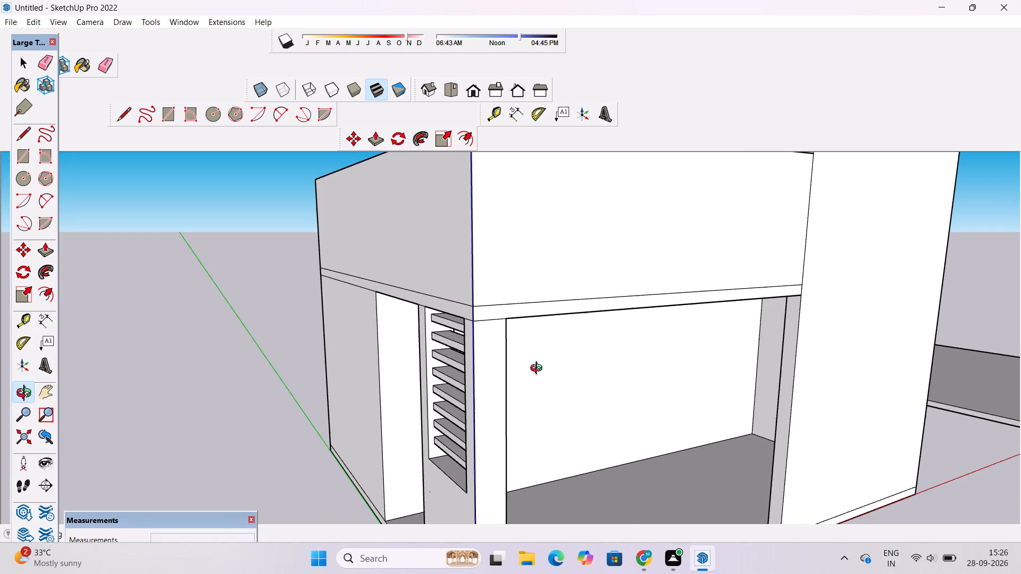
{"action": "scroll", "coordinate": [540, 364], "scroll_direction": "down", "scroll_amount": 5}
Examine the building's wide opening, barred corner and lower roof's parapet walls from ground level and from above.
{"action": "left_click_drag", "start_coordinate": [642, 332], "coordinate": [565, 337]}
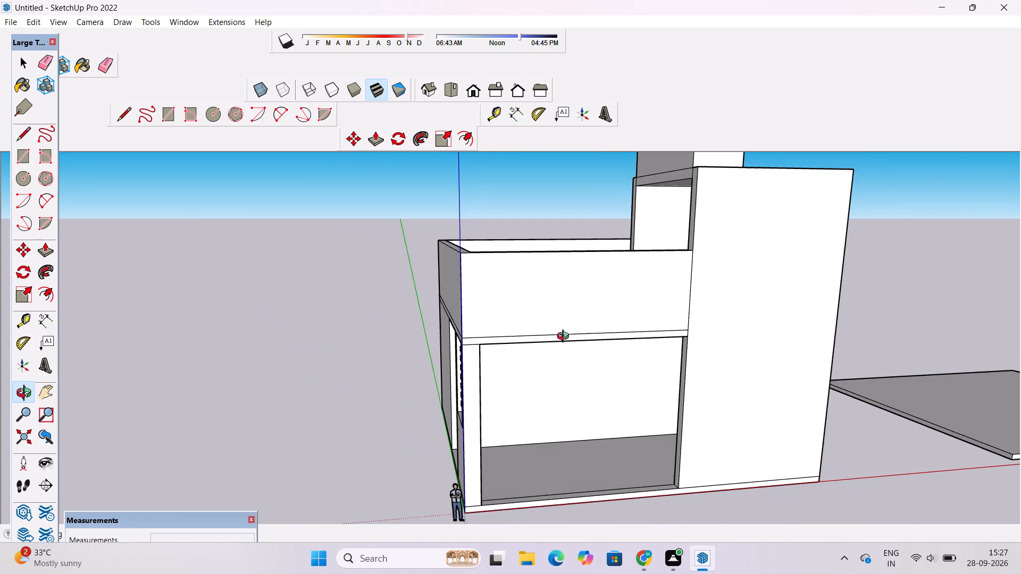
{"action": "left_click_drag", "start_coordinate": [572, 376], "coordinate": [453, 349], "text": "shift"}
{"action": "scroll", "coordinate": [448, 351], "scroll_direction": "up", "scroll_amount": 5}
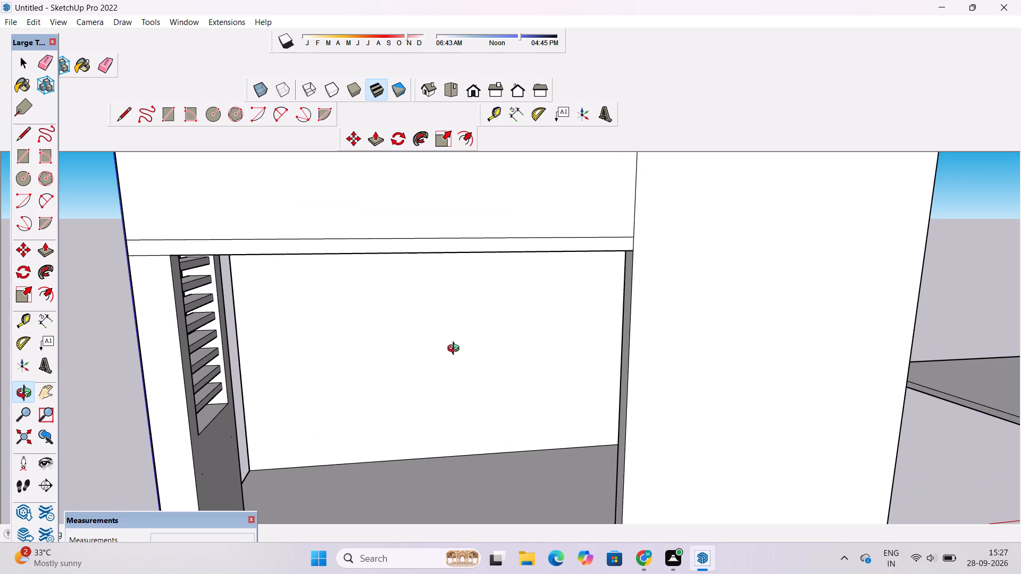
{"action": "scroll", "coordinate": [454, 348], "scroll_direction": "down", "scroll_amount": 6}
{"action": "left_click_drag", "start_coordinate": [408, 346], "coordinate": [460, 344], "text": "shift"}
{"action": "scroll", "coordinate": [418, 303], "scroll_direction": "down", "scroll_amount": 6}
{"action": "left_click_drag", "start_coordinate": [414, 256], "coordinate": [416, 261]}
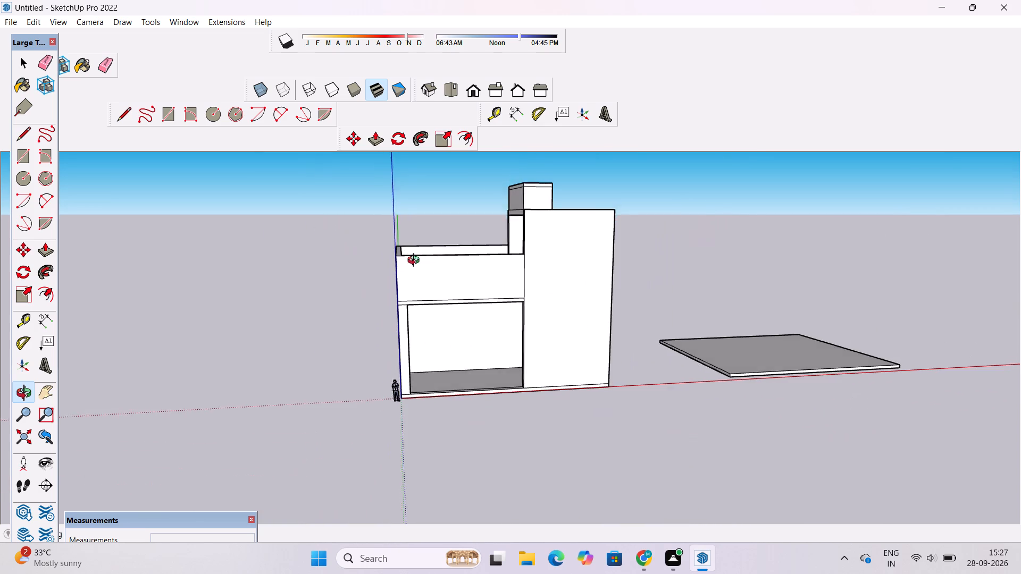
{"action": "left_click_drag", "start_coordinate": [416, 261], "coordinate": [458, 329]}
{"action": "scroll", "coordinate": [356, 266], "scroll_direction": "up", "scroll_amount": 7}
{"action": "left_click_drag", "start_coordinate": [414, 308], "coordinate": [607, 315]}
{"action": "left_click_drag", "start_coordinate": [610, 311], "coordinate": [506, 298], "text": "shift"}
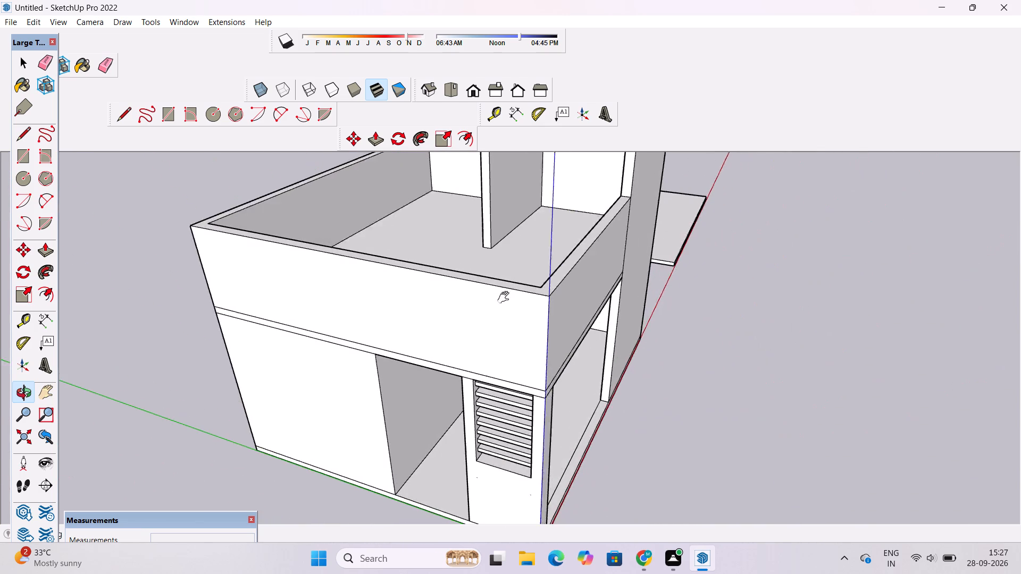
{"action": "left_click_drag", "start_coordinate": [506, 298], "coordinate": [487, 297], "text": "shift"}
{"action": "scroll", "coordinate": [463, 286], "scroll_direction": "down", "scroll_amount": 4}
{"action": "left_click_drag", "start_coordinate": [466, 320], "coordinate": [474, 335]}
{"action": "scroll", "coordinate": [494, 307], "scroll_direction": "up", "scroll_amount": 3}
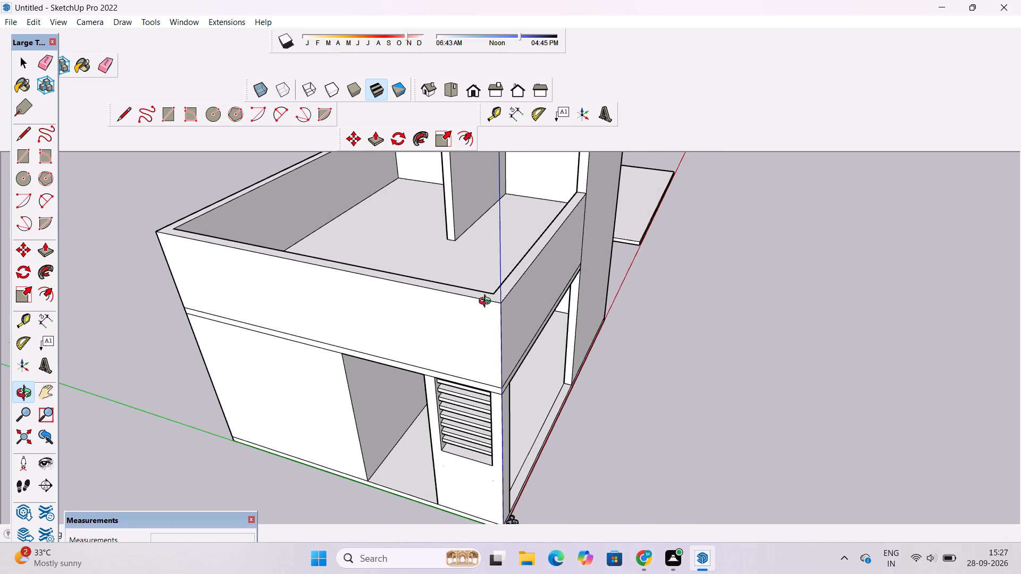
{"action": "left_click_drag", "start_coordinate": [517, 260], "coordinate": [415, 336], "text": "shift"}
{"action": "left_click_drag", "start_coordinate": [431, 349], "coordinate": [447, 319], "text": "shift"}
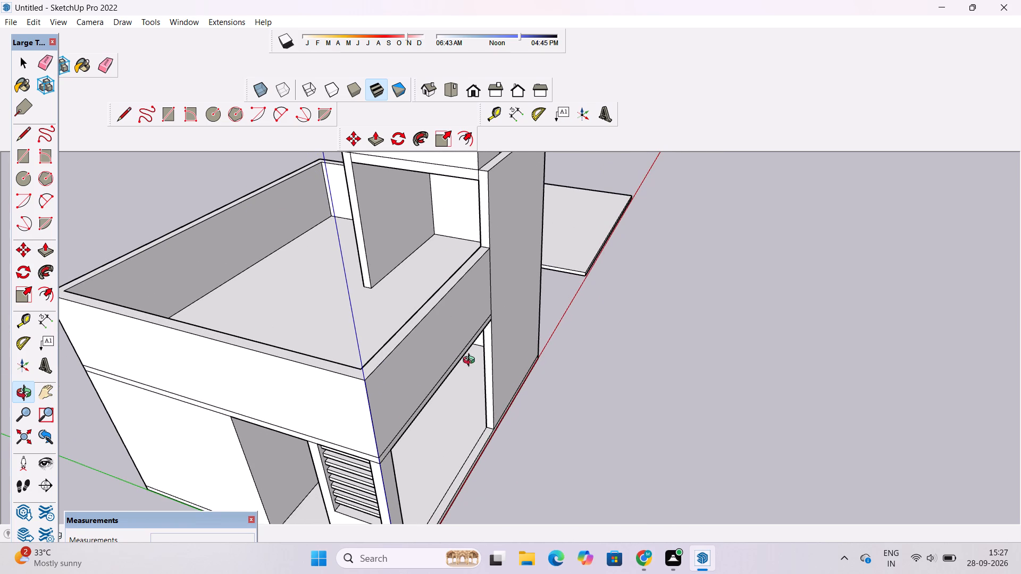
{"action": "left_click_drag", "start_coordinate": [455, 363], "coordinate": [525, 310]}
{"action": "scroll", "coordinate": [525, 310], "scroll_direction": "down", "scroll_amount": 6}
{"action": "left_click_drag", "start_coordinate": [525, 357], "coordinate": [525, 309]}
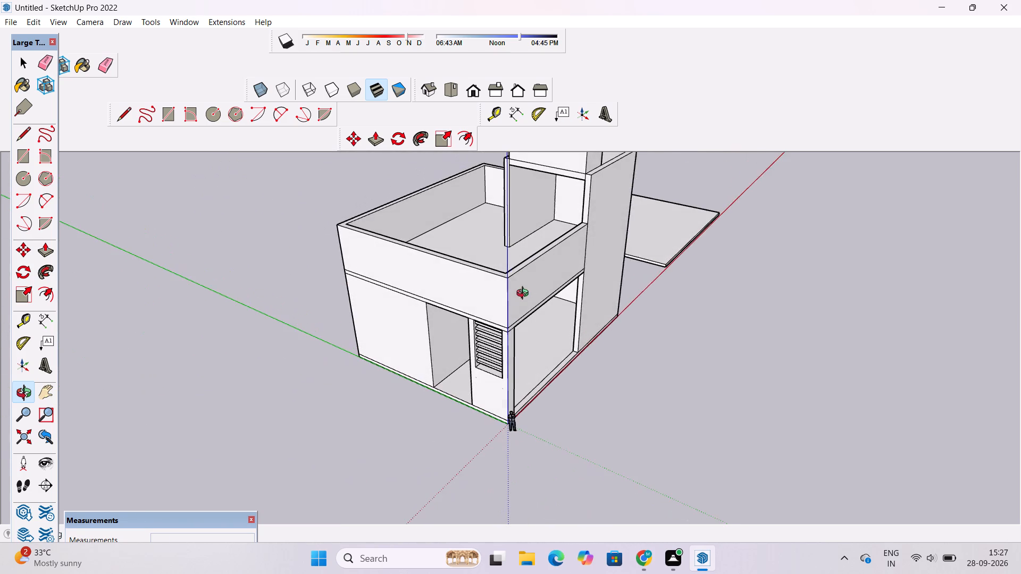
{"action": "scroll", "coordinate": [491, 234], "scroll_direction": "up", "scroll_amount": 1}
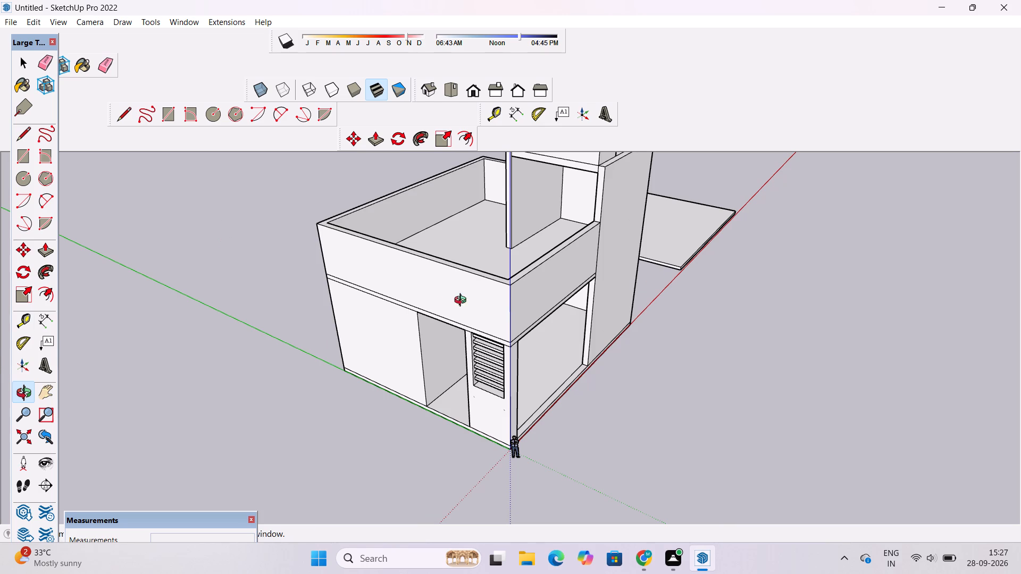
{"action": "left_click_drag", "start_coordinate": [435, 306], "coordinate": [266, 344], "text": "shift"}
{"action": "scroll", "coordinate": [266, 344], "scroll_direction": "down", "scroll_amount": 5}
{"action": "left_click_drag", "start_coordinate": [266, 348], "coordinate": [302, 421]}
{"action": "scroll", "coordinate": [299, 394], "scroll_direction": "up", "scroll_amount": 4}
{"action": "left_click_drag", "start_coordinate": [281, 412], "coordinate": [349, 410]}
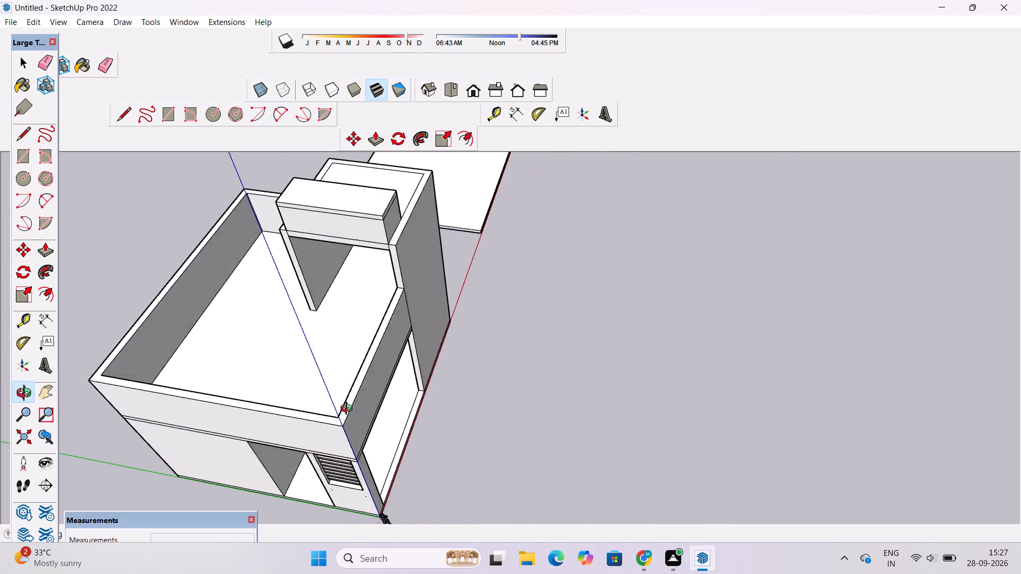
{"action": "left_click_drag", "start_coordinate": [349, 410], "coordinate": [406, 400]}
{"action": "left_click_drag", "start_coordinate": [316, 488], "coordinate": [371, 393], "text": "shift"}
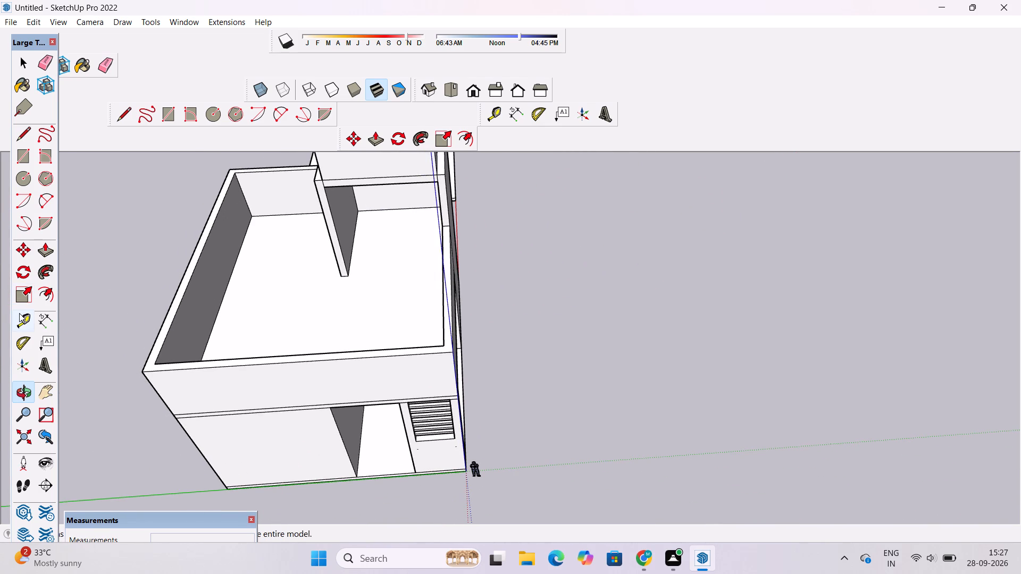
Place a construction guide across the lower roof, 17' in from the parapet's outer edge on the barred-corner side.
{"action": "left_click", "coordinate": [19, 315]}
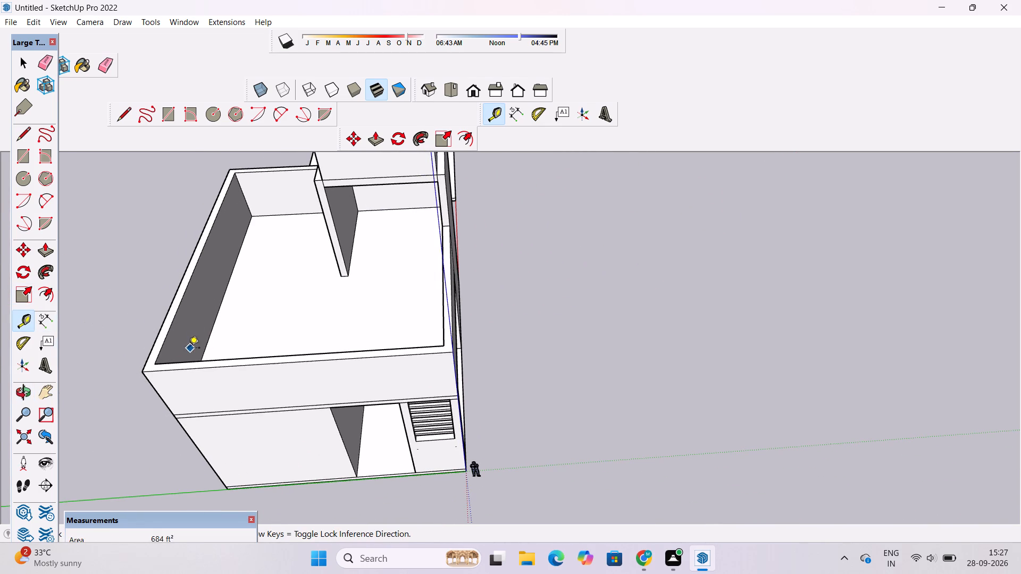
{"action": "scroll", "coordinate": [433, 316], "scroll_direction": "up", "scroll_amount": 8}
{"action": "scroll", "coordinate": [459, 332], "scroll_direction": "down", "scroll_amount": 5}
{"action": "scroll", "coordinate": [464, 348], "scroll_direction": "up", "scroll_amount": 4}
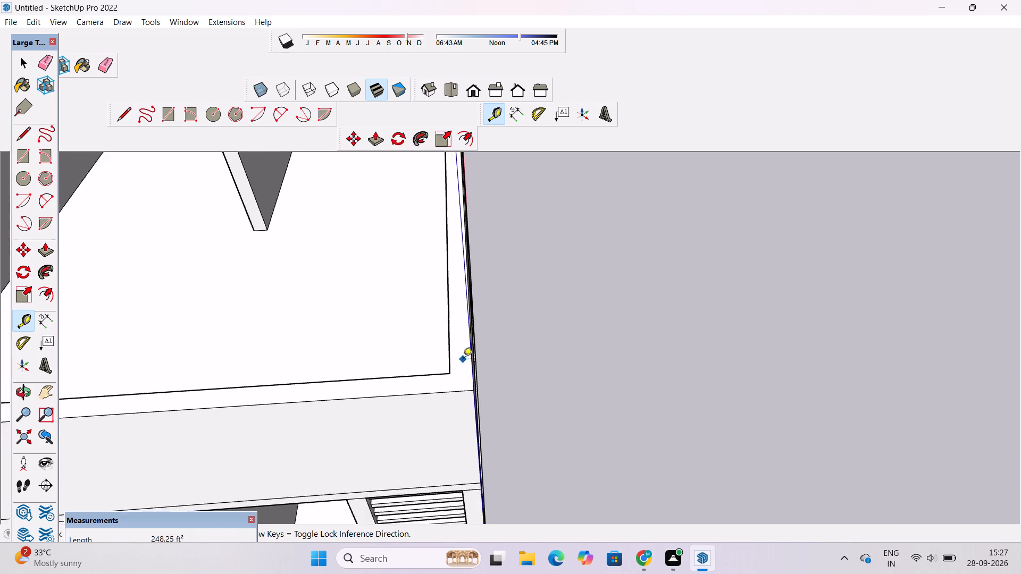
{"action": "scroll", "coordinate": [463, 360], "scroll_direction": "up", "scroll_amount": 1}
{"action": "scroll", "coordinate": [445, 345], "scroll_direction": "down", "scroll_amount": 2}
{"action": "scroll", "coordinate": [444, 339], "scroll_direction": "up", "scroll_amount": 5}
{"action": "scroll", "coordinate": [396, 316], "scroll_direction": "up", "scroll_amount": 3}
{"action": "scroll", "coordinate": [489, 267], "scroll_direction": "down", "scroll_amount": 3}
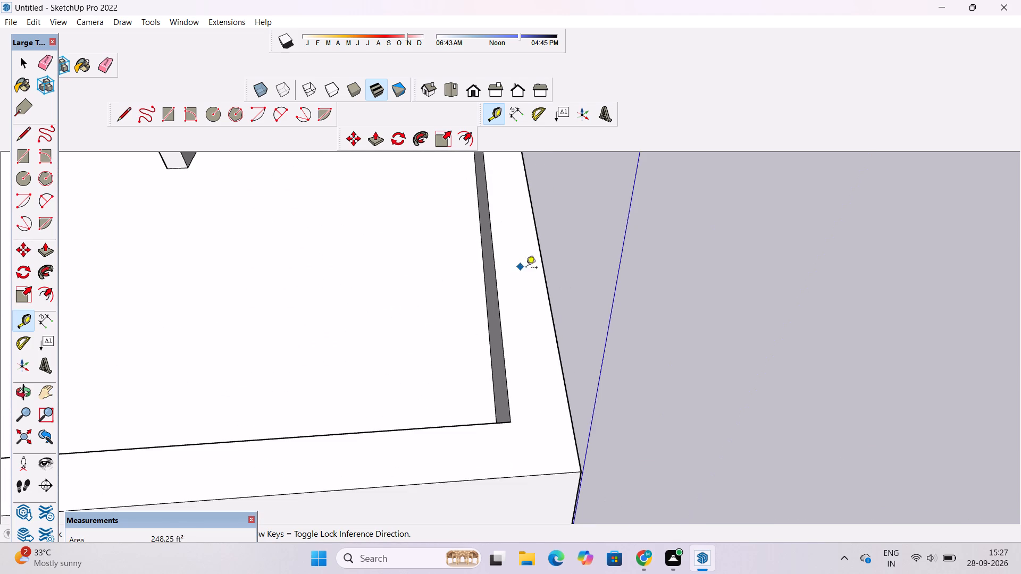
{"action": "left_click", "coordinate": [548, 281]}
{"action": "scroll", "coordinate": [457, 310], "scroll_direction": "down", "scroll_amount": 1}
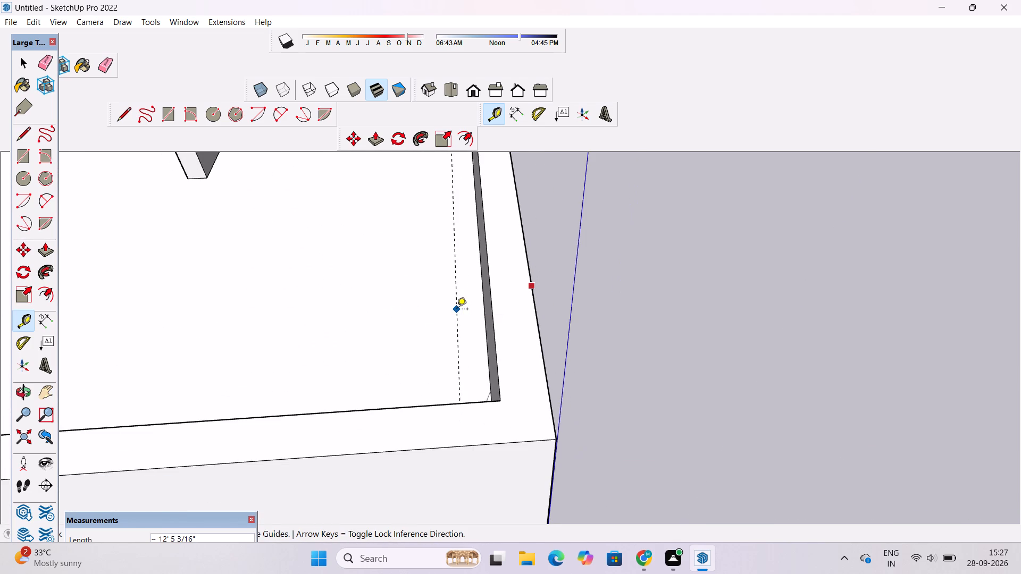
{"action": "scroll", "coordinate": [456, 313], "scroll_direction": "down", "scroll_amount": 7}
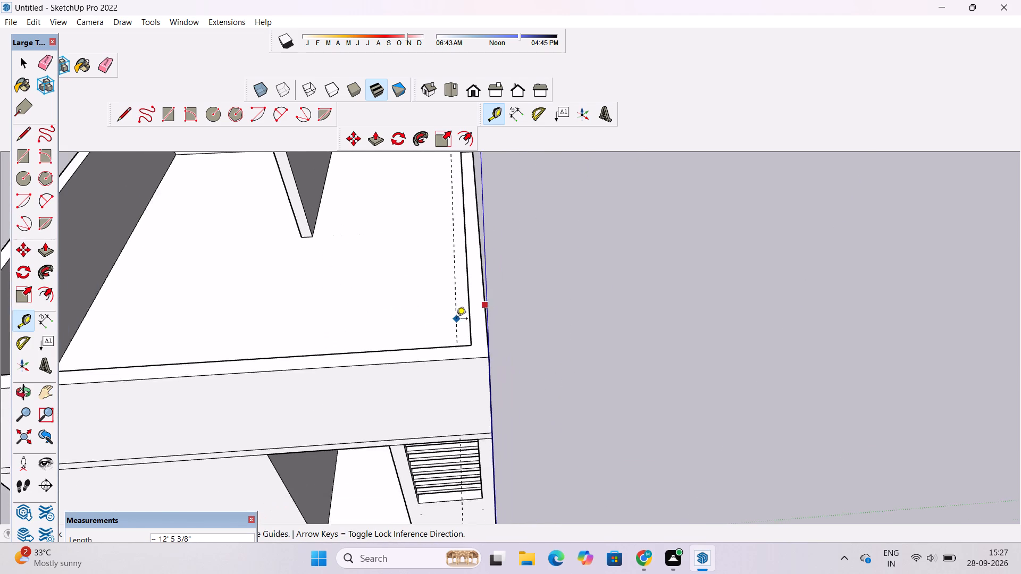
{"action": "scroll", "coordinate": [456, 319], "scroll_direction": "down", "scroll_amount": 3}
{"action": "scroll", "coordinate": [402, 332], "scroll_direction": "down", "scroll_amount": 2}
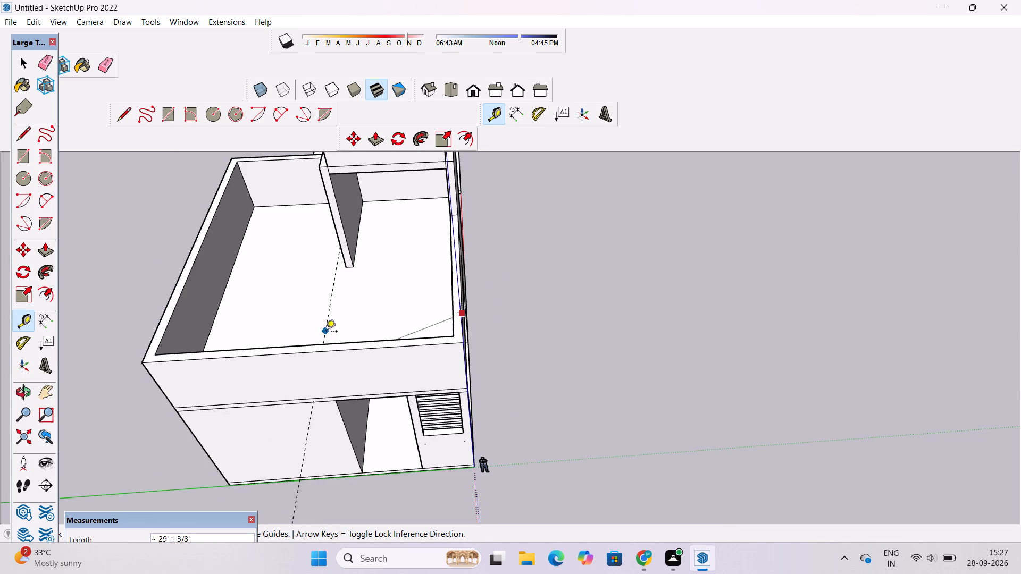
{"action": "scroll", "coordinate": [357, 344], "scroll_direction": "down", "scroll_amount": 3}
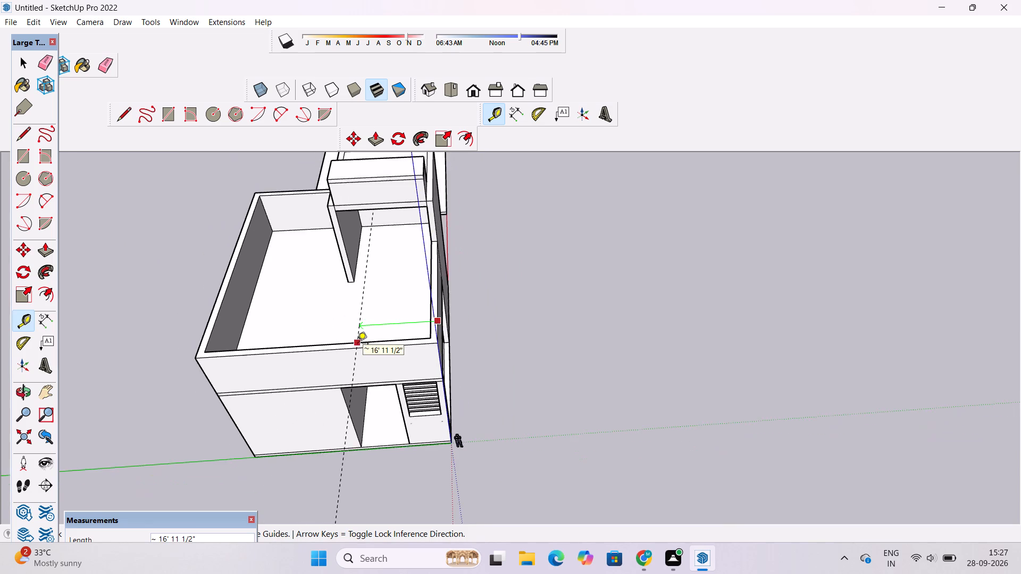
{"action": "scroll", "coordinate": [357, 344], "scroll_direction": "up", "scroll_amount": 4}
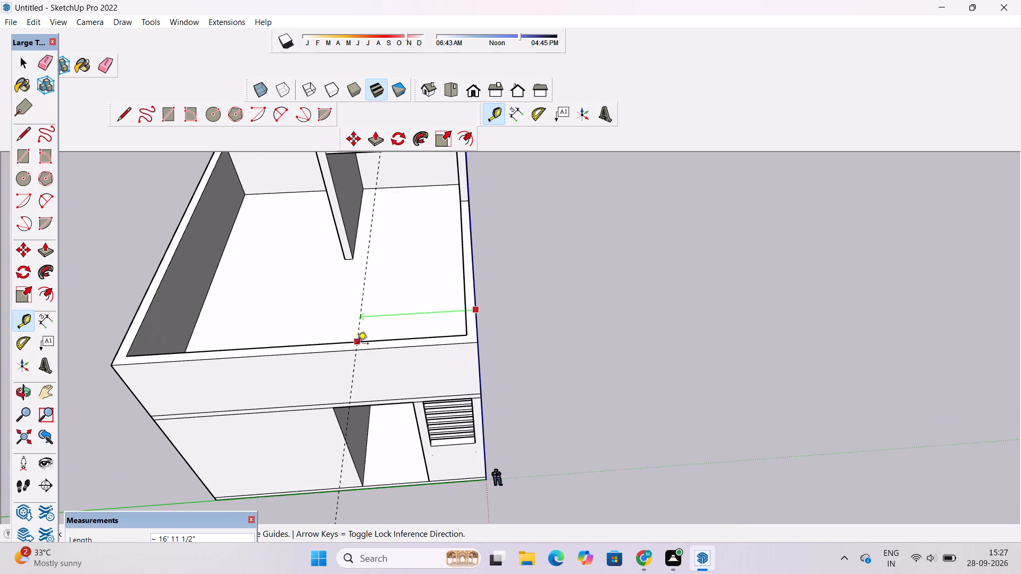
{"action": "type", "text": "17'"}
{"action": "key", "text": "Return"}
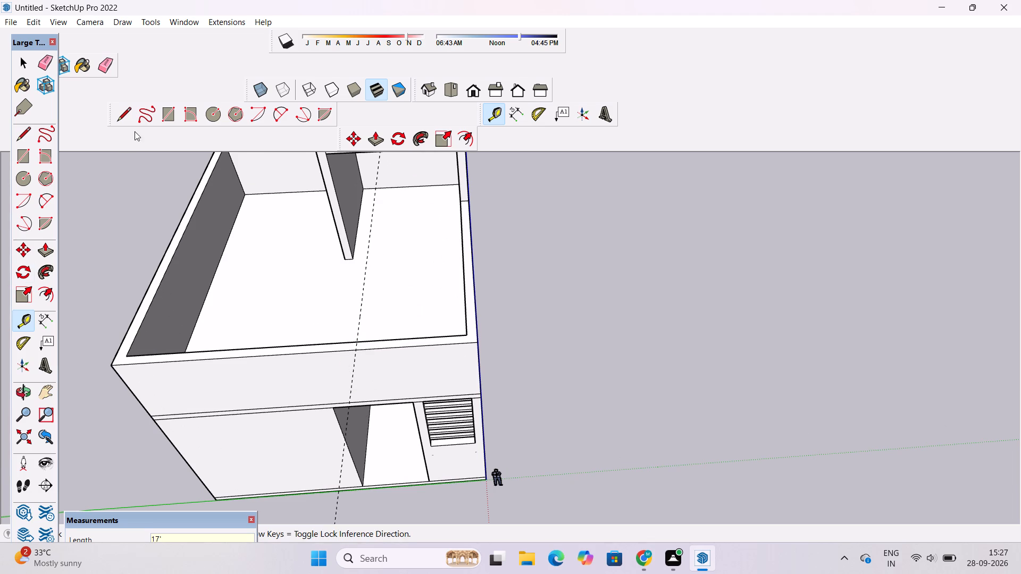
Draw a 1' 6" line along the guide across the top of the lower roof's front parapet, from inner to outer edge.
{"action": "left_click", "coordinate": [125, 119]}
{"action": "scroll", "coordinate": [352, 346], "scroll_direction": "up", "scroll_amount": 1}
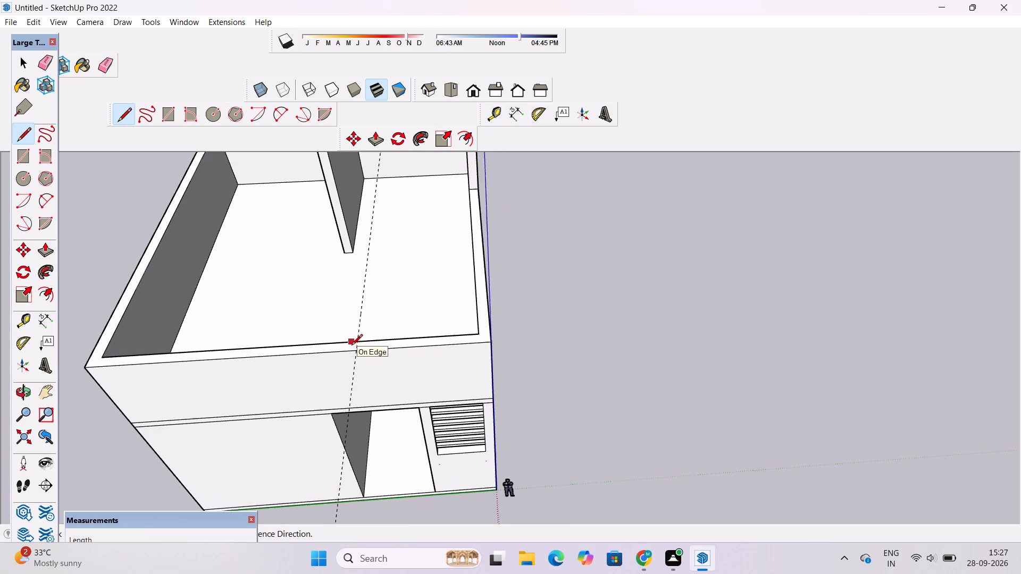
{"action": "scroll", "coordinate": [352, 346], "scroll_direction": "up", "scroll_amount": 1}
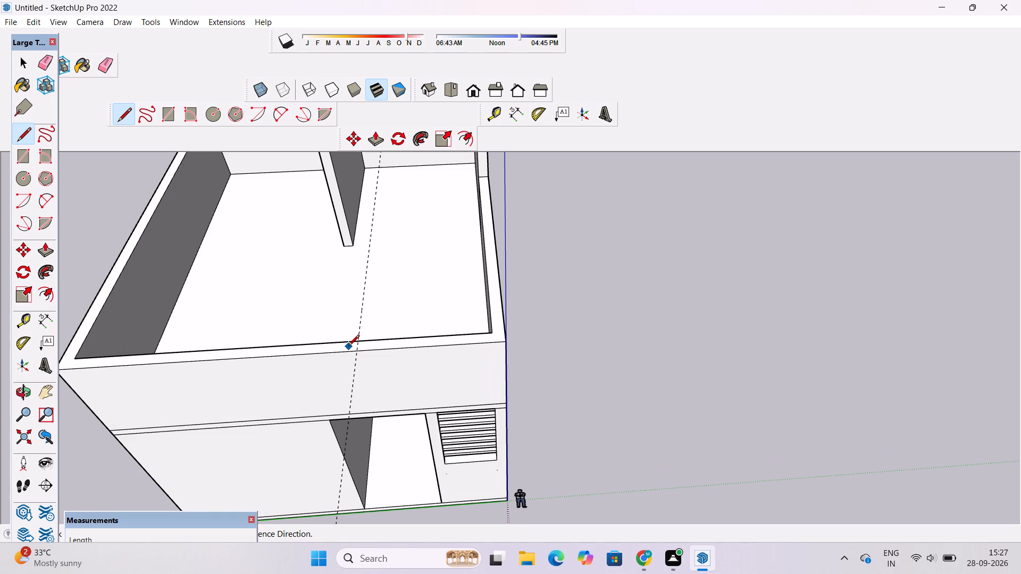
{"action": "scroll", "coordinate": [344, 342], "scroll_direction": "down", "scroll_amount": 2}
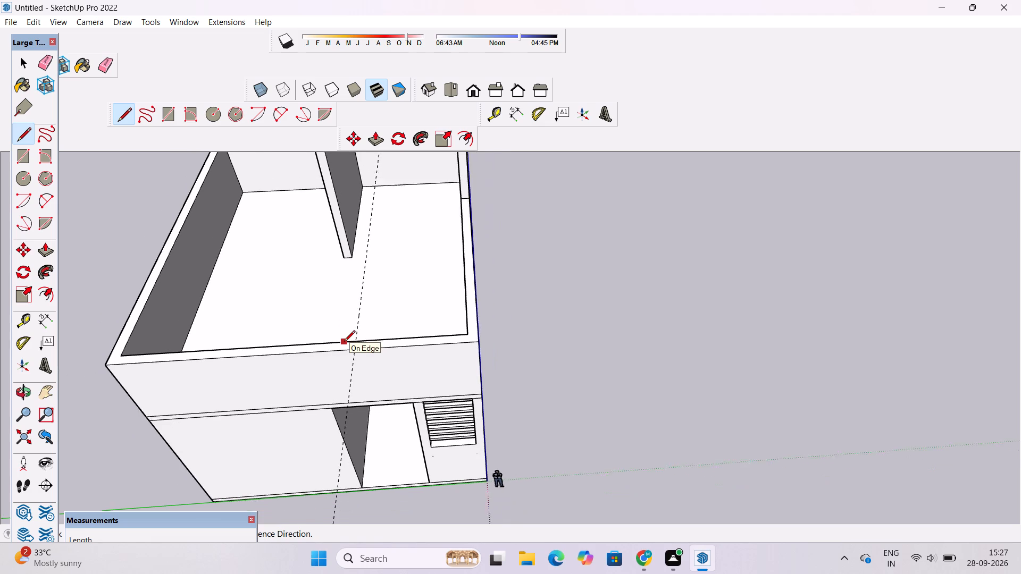
{"action": "scroll", "coordinate": [344, 342], "scroll_direction": "down", "scroll_amount": 1}
{"action": "scroll", "coordinate": [344, 342], "scroll_direction": "up", "scroll_amount": 3}
{"action": "scroll", "coordinate": [344, 342], "scroll_direction": "down", "scroll_amount": 1}
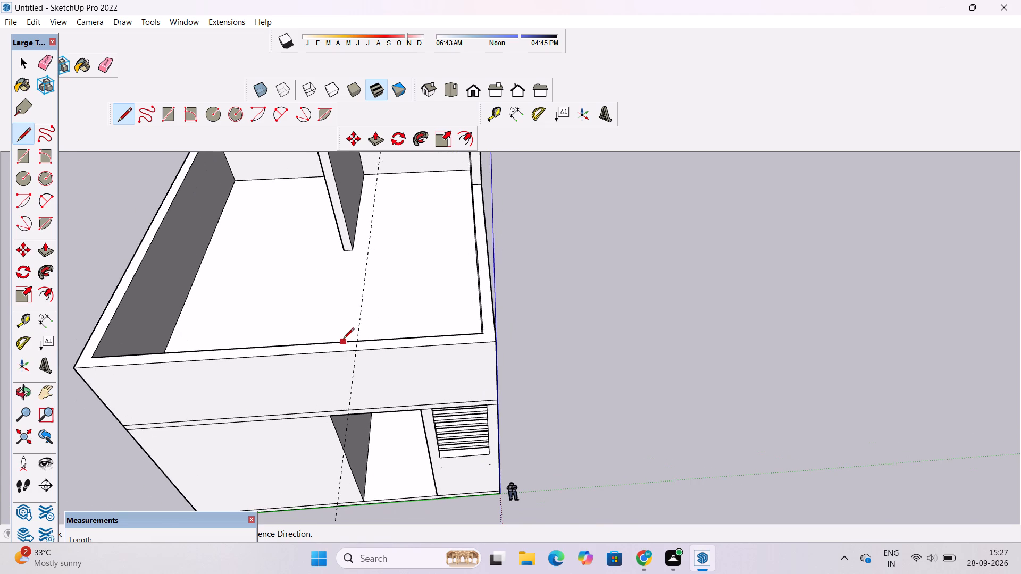
{"action": "scroll", "coordinate": [343, 340], "scroll_direction": "up", "scroll_amount": 13}
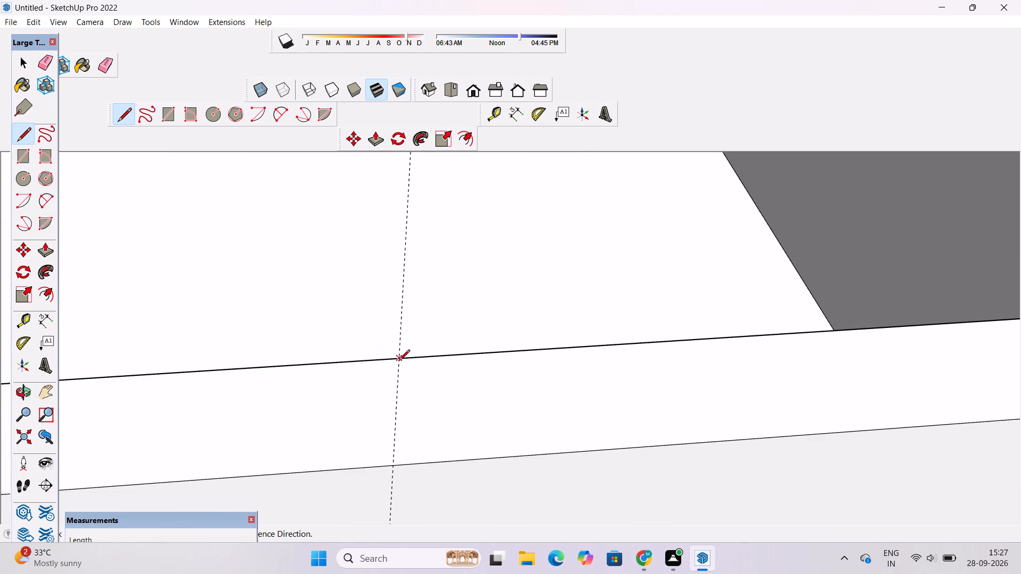
{"action": "left_click", "coordinate": [399, 356]}
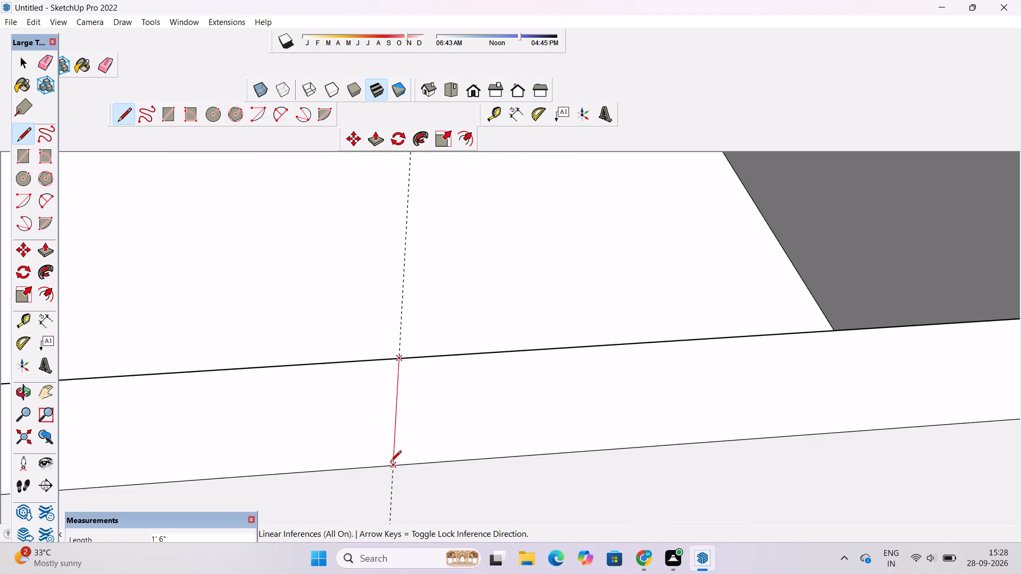
{"action": "left_click", "coordinate": [390, 466]}
Erase the construction guide running across the lower roof and front parapet.
{"action": "scroll", "coordinate": [386, 412], "scroll_direction": "down", "scroll_amount": 4}
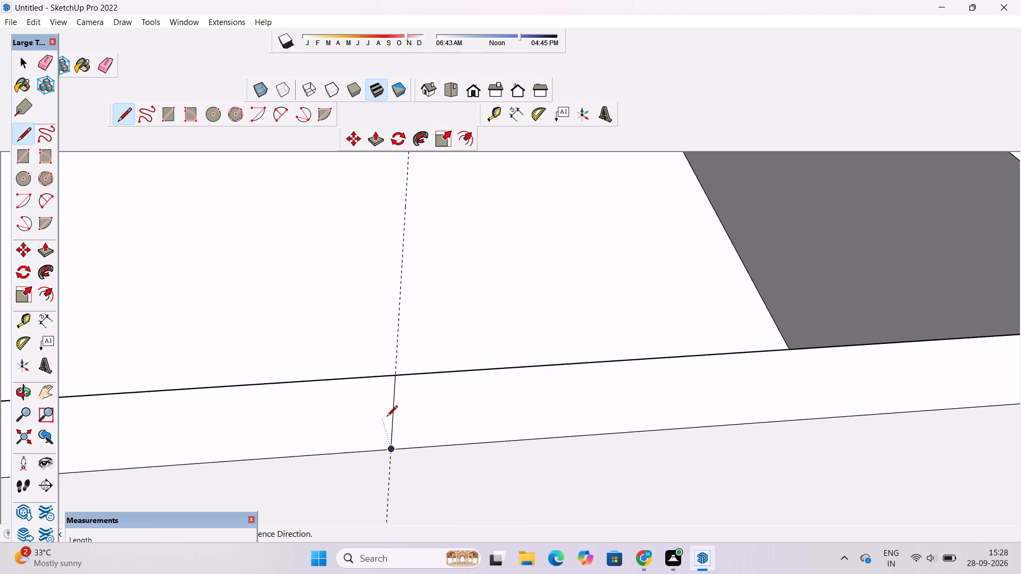
{"action": "scroll", "coordinate": [387, 431], "scroll_direction": "up", "scroll_amount": 3}
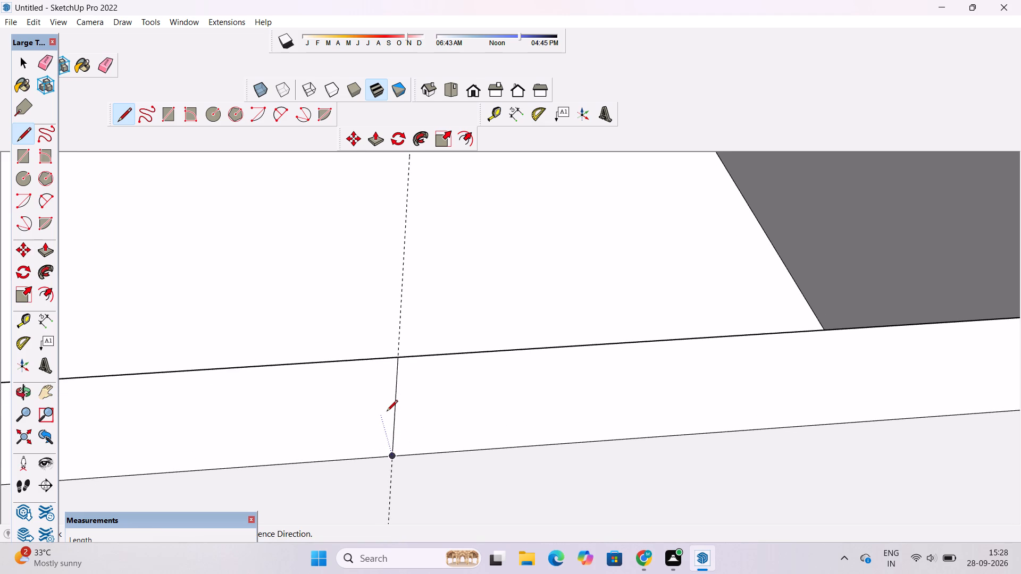
{"action": "scroll", "coordinate": [387, 405], "scroll_direction": "up", "scroll_amount": 1}
{"action": "scroll", "coordinate": [387, 405], "scroll_direction": "down", "scroll_amount": 3}
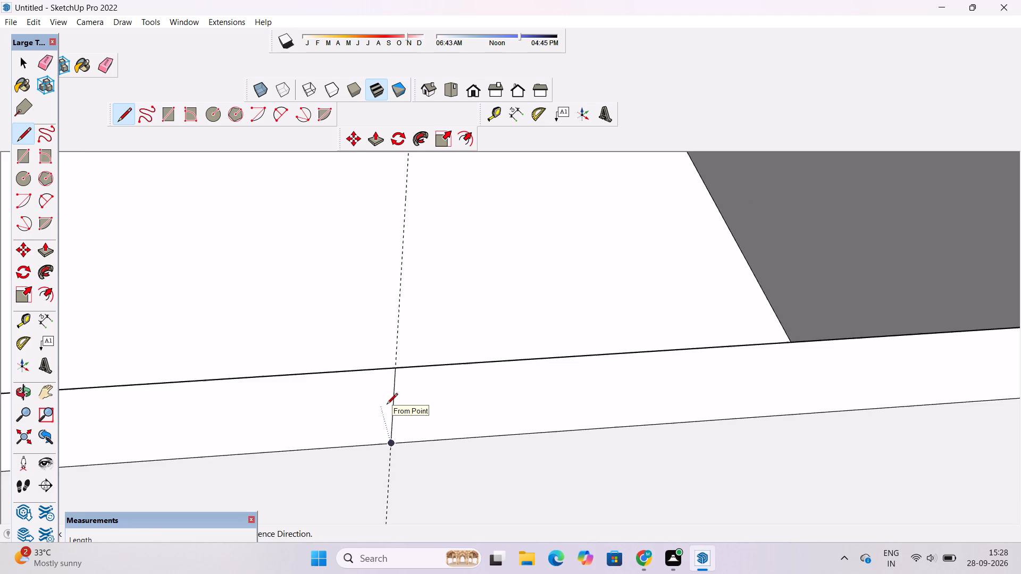
{"action": "scroll", "coordinate": [387, 405], "scroll_direction": "down", "scroll_amount": 2}
{"action": "scroll", "coordinate": [387, 405], "scroll_direction": "up", "scroll_amount": 4}
{"action": "scroll", "coordinate": [387, 405], "scroll_direction": "down", "scroll_amount": 1}
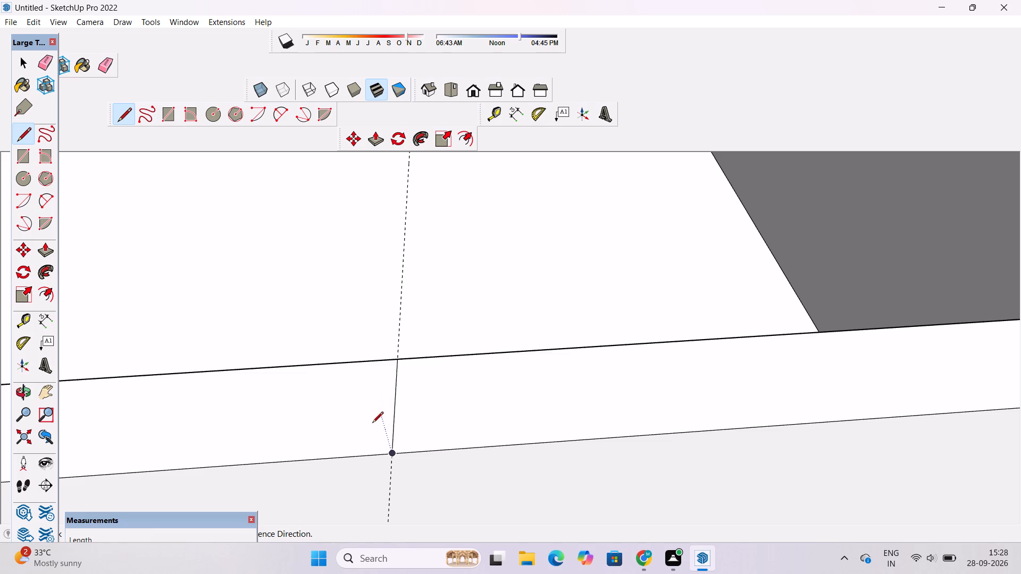
{"action": "scroll", "coordinate": [378, 390], "scroll_direction": "up", "scroll_amount": 1}
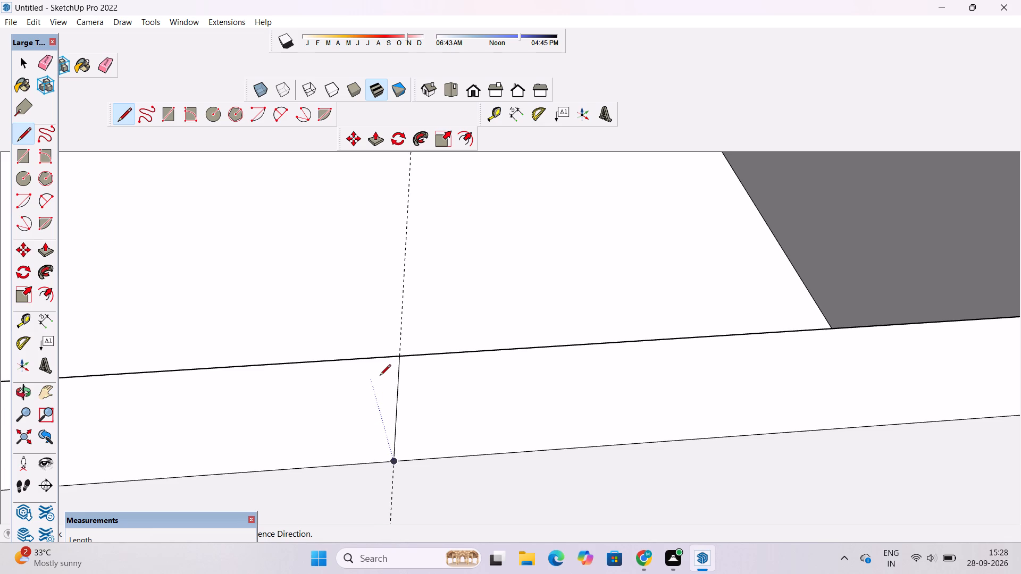
{"action": "scroll", "coordinate": [379, 376], "scroll_direction": "down", "scroll_amount": 16}
{"action": "key", "text": "space"}
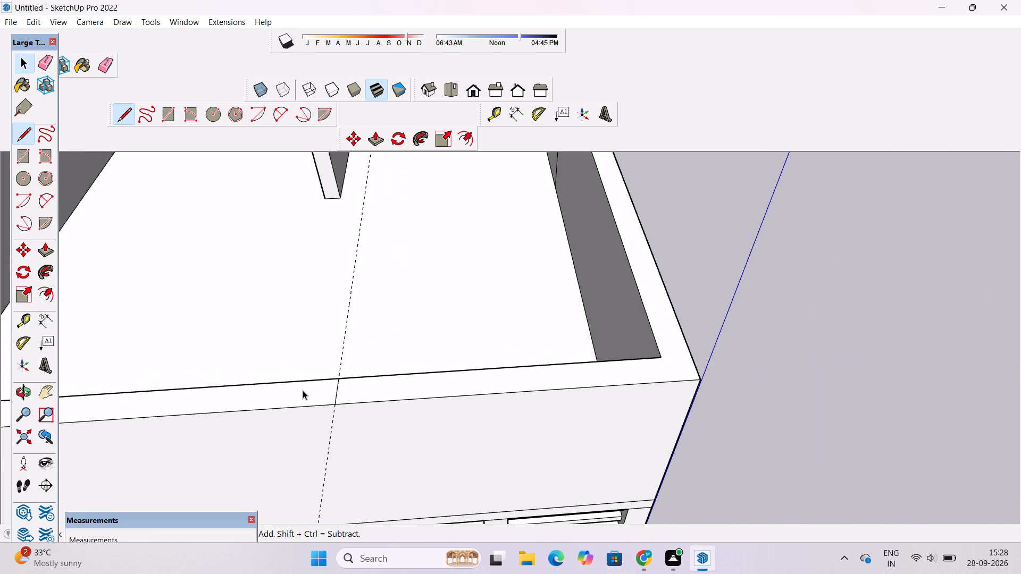
{"action": "key", "text": "e"}
{"action": "scroll", "coordinate": [311, 387], "scroll_direction": "down", "scroll_amount": 18}
{"action": "left_click_drag", "start_coordinate": [314, 478], "coordinate": [296, 482]}
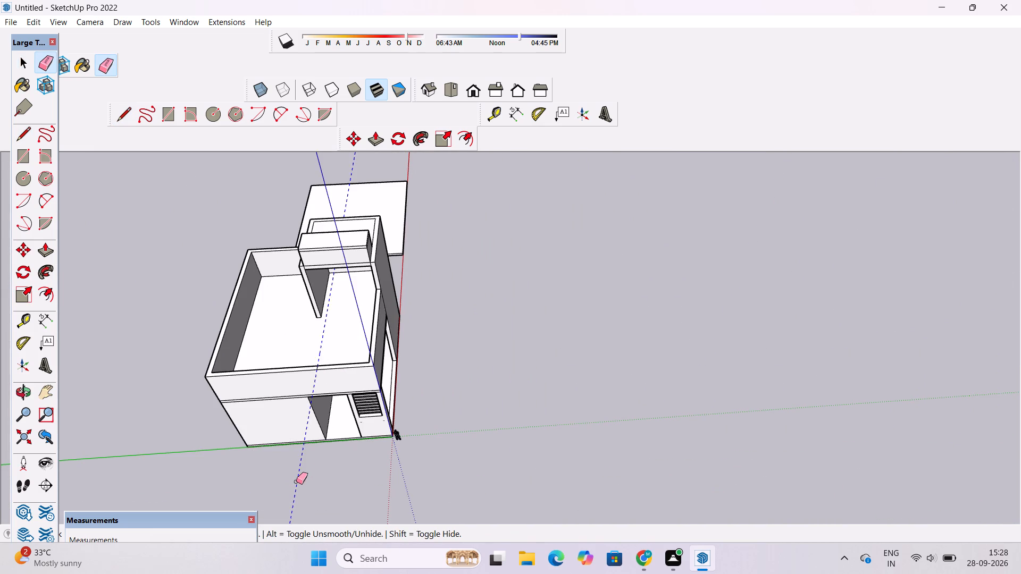
{"action": "left_click_drag", "start_coordinate": [296, 482], "coordinate": [285, 482]}
Examine the lower roof's parapet walls, the wide side opening and the tall block from the side and from above.
{"action": "key", "text": "o"}
{"action": "scroll", "coordinate": [388, 445], "scroll_direction": "up", "scroll_amount": 5}
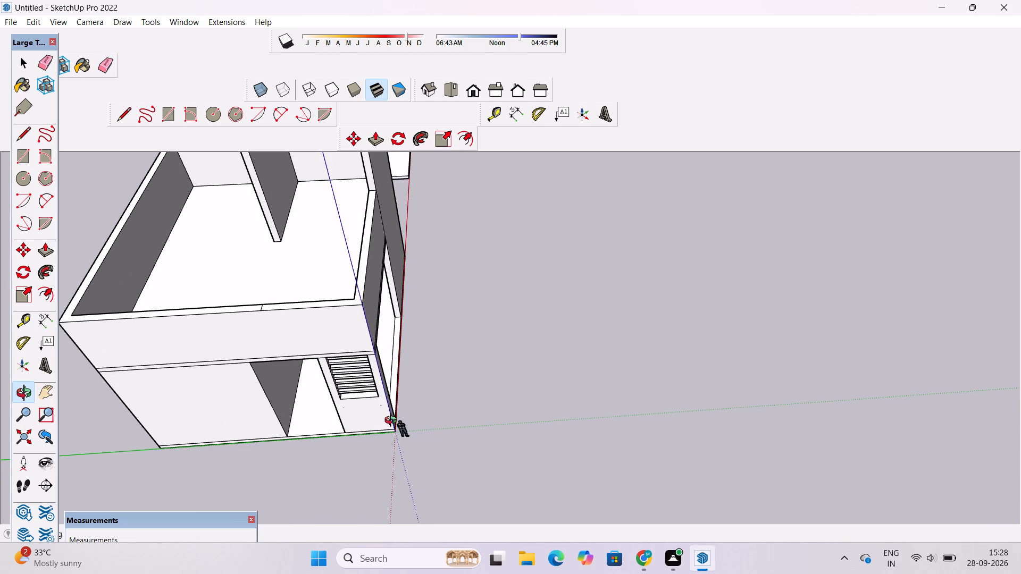
{"action": "scroll", "coordinate": [394, 430], "scroll_direction": "down", "scroll_amount": 2}
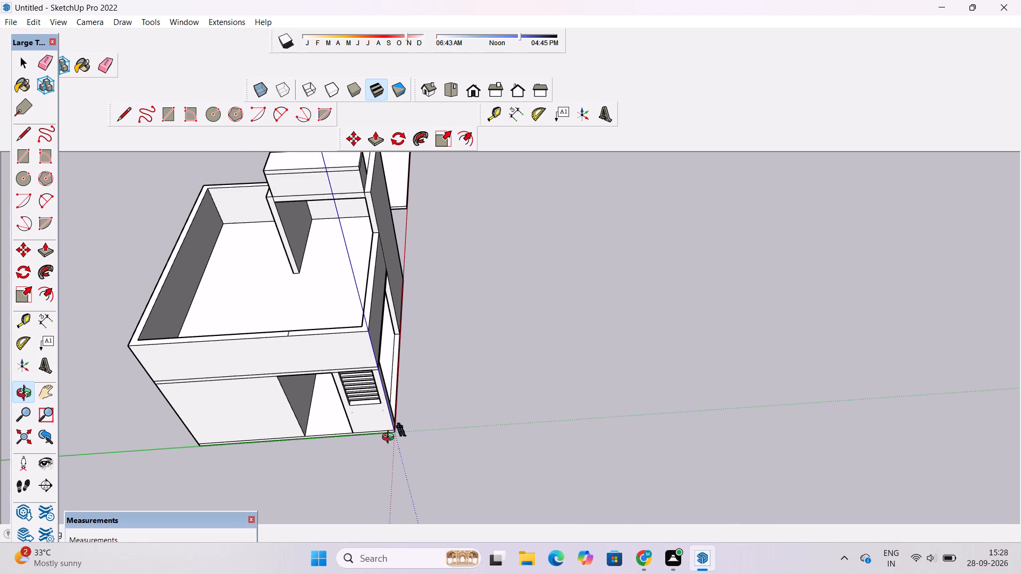
{"action": "left_click_drag", "start_coordinate": [373, 240], "coordinate": [365, 292], "text": "shift"}
{"action": "left_click_drag", "start_coordinate": [394, 370], "coordinate": [238, 409]}
{"action": "scroll", "coordinate": [373, 295], "scroll_direction": "up", "scroll_amount": 5}
{"action": "left_click_drag", "start_coordinate": [425, 299], "coordinate": [321, 311]}
{"action": "left_click_drag", "start_coordinate": [354, 274], "coordinate": [396, 322], "text": "shift"}
{"action": "scroll", "coordinate": [397, 331], "scroll_direction": "up", "scroll_amount": 1}
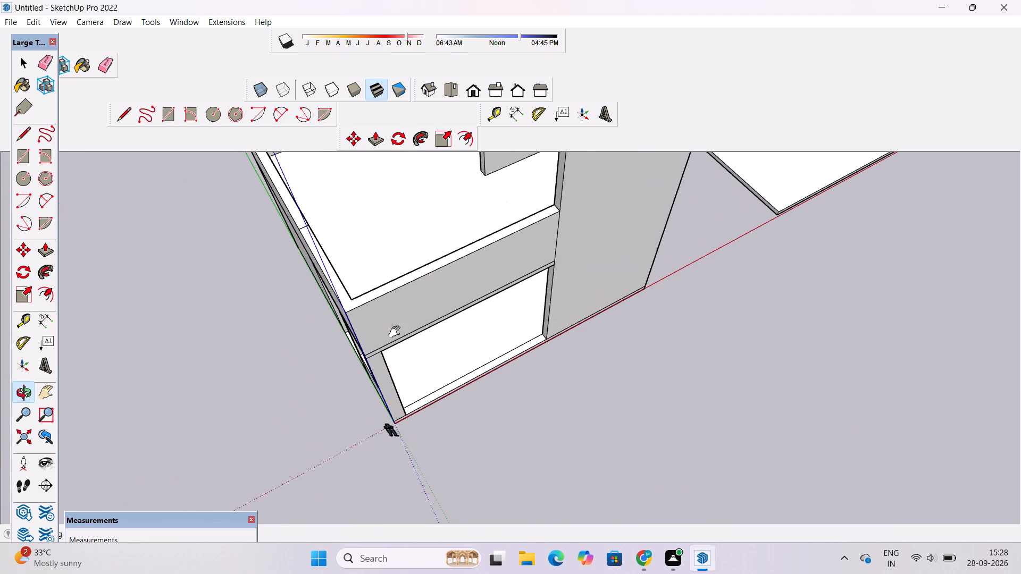
{"action": "left_click_drag", "start_coordinate": [397, 332], "coordinate": [430, 362], "text": "shift"}
{"action": "left_click_drag", "start_coordinate": [432, 364], "coordinate": [421, 333]}
{"action": "scroll", "coordinate": [417, 319], "scroll_direction": "down", "scroll_amount": 3}
{"action": "left_click", "coordinate": [420, 311], "text": "shift"}
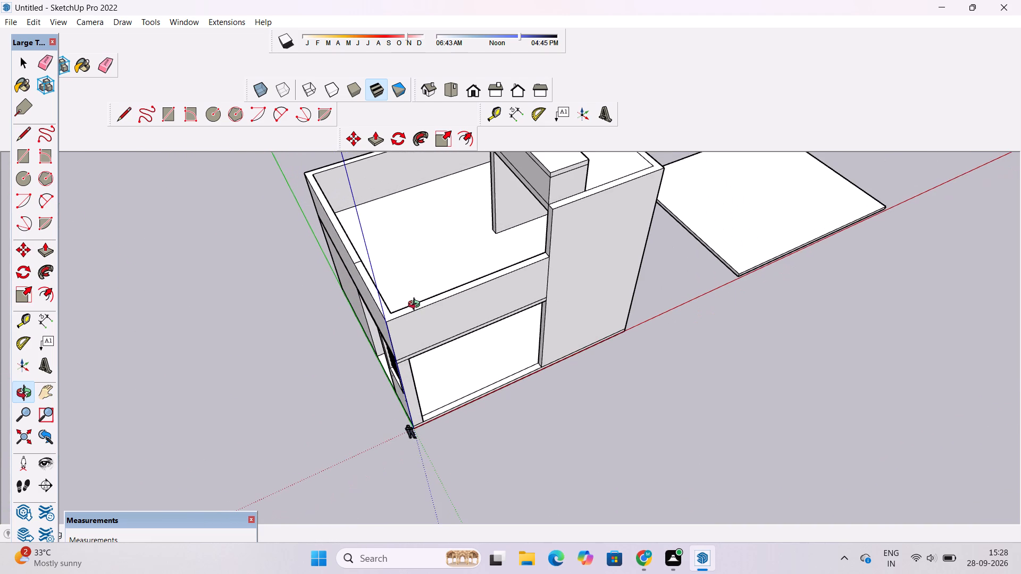
{"action": "scroll", "coordinate": [413, 271], "scroll_direction": "down", "scroll_amount": 1}
{"action": "left_click_drag", "start_coordinate": [413, 272], "coordinate": [420, 276]}
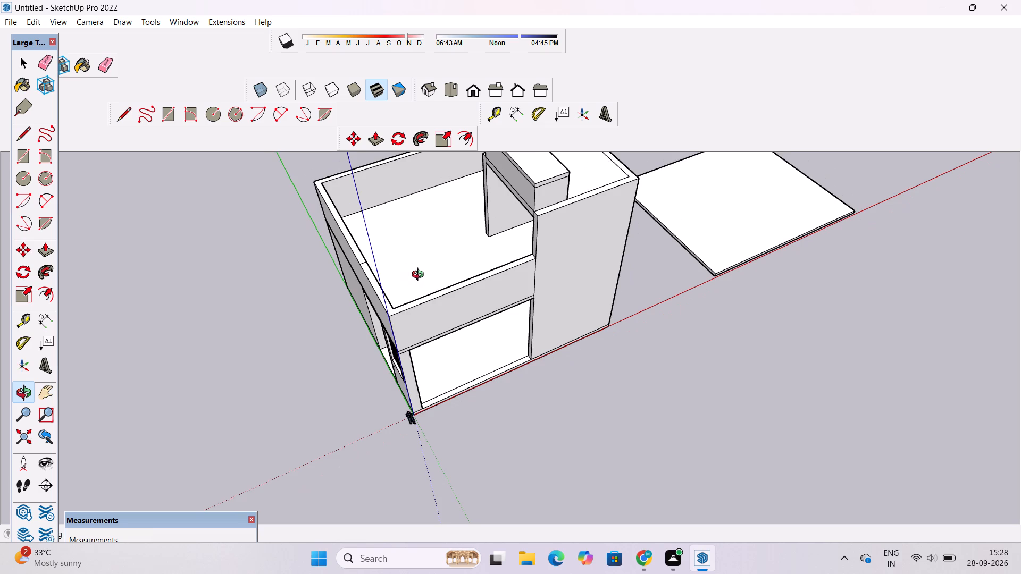
{"action": "left_click_drag", "start_coordinate": [420, 276], "coordinate": [433, 308]}
{"action": "left_click_drag", "start_coordinate": [480, 344], "coordinate": [427, 359]}
{"action": "scroll", "coordinate": [338, 350], "scroll_direction": "up", "scroll_amount": 4}
{"action": "left_click_drag", "start_coordinate": [358, 356], "coordinate": [274, 348]}
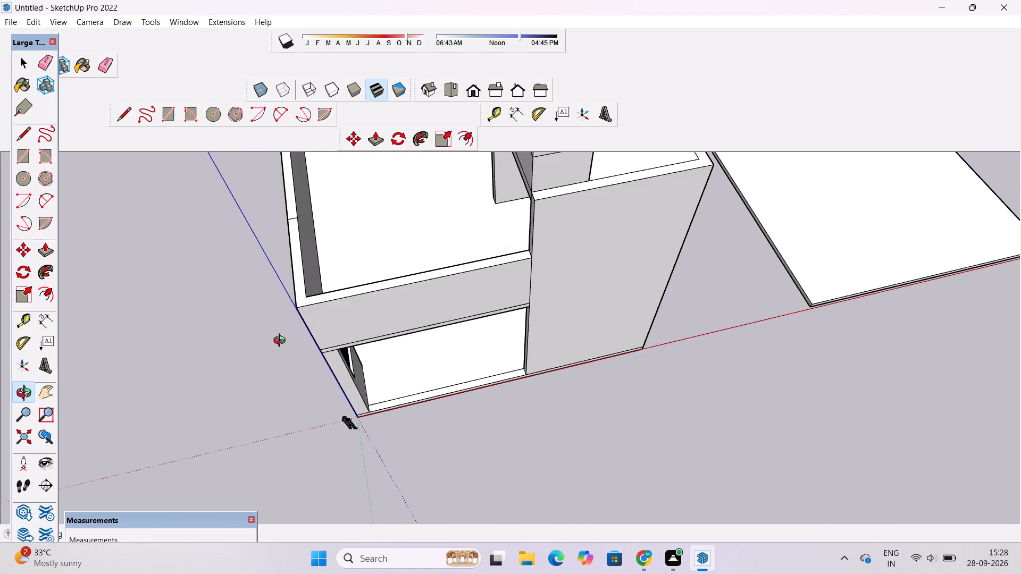
{"action": "scroll", "coordinate": [283, 337], "scroll_direction": "up", "scroll_amount": 4}
{"action": "scroll", "coordinate": [283, 337], "scroll_direction": "down", "scroll_amount": 4}
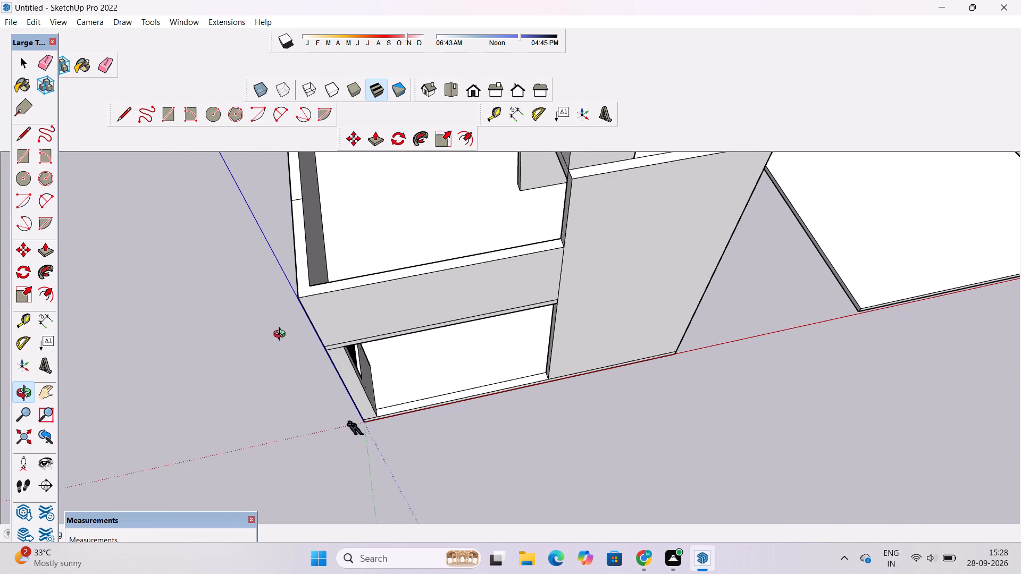
{"action": "scroll", "coordinate": [281, 333], "scroll_direction": "up", "scroll_amount": 4}
{"action": "scroll", "coordinate": [280, 333], "scroll_direction": "down", "scroll_amount": 4}
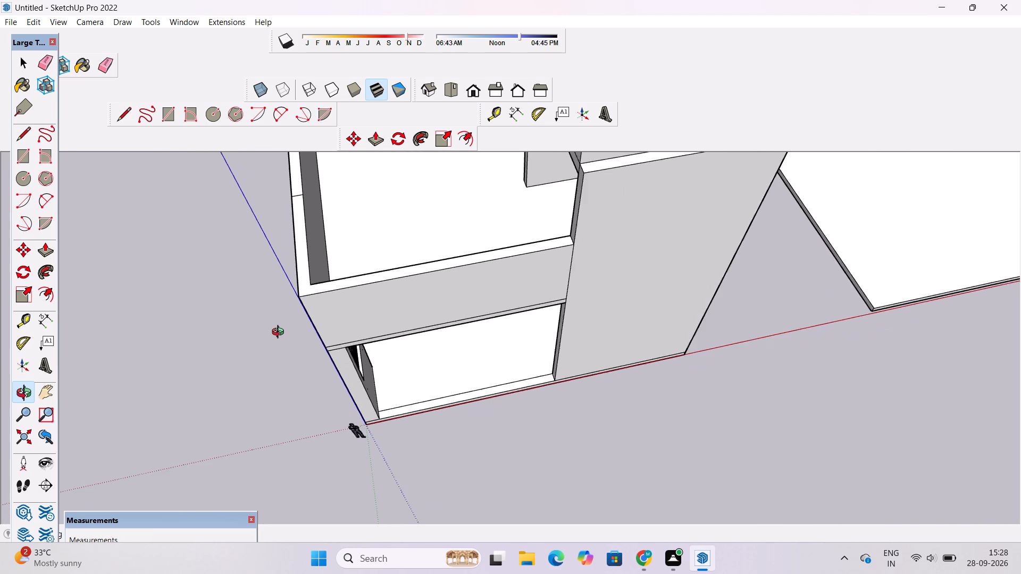
{"action": "scroll", "coordinate": [280, 333], "scroll_direction": "up", "scroll_amount": 4}
{"action": "scroll", "coordinate": [280, 333], "scroll_direction": "down", "scroll_amount": 6}
{"action": "scroll", "coordinate": [280, 333], "scroll_direction": "up", "scroll_amount": 5}
{"action": "scroll", "coordinate": [280, 333], "scroll_direction": "down", "scroll_amount": 3}
{"action": "scroll", "coordinate": [280, 333], "scroll_direction": "up", "scroll_amount": 3}
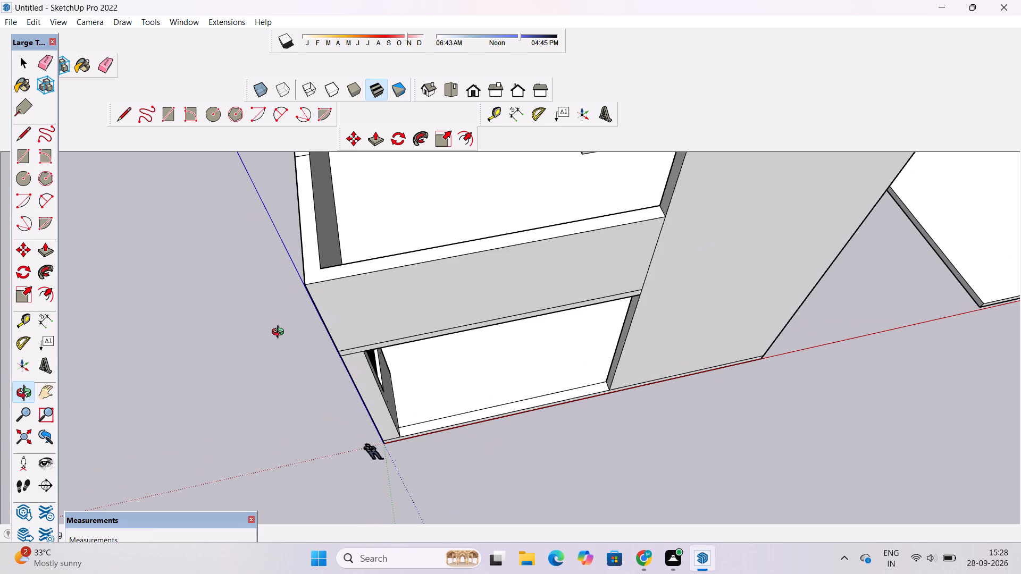
{"action": "scroll", "coordinate": [280, 334], "scroll_direction": "down", "scroll_amount": 3}
{"action": "scroll", "coordinate": [280, 334], "scroll_direction": "up", "scroll_amount": 1}
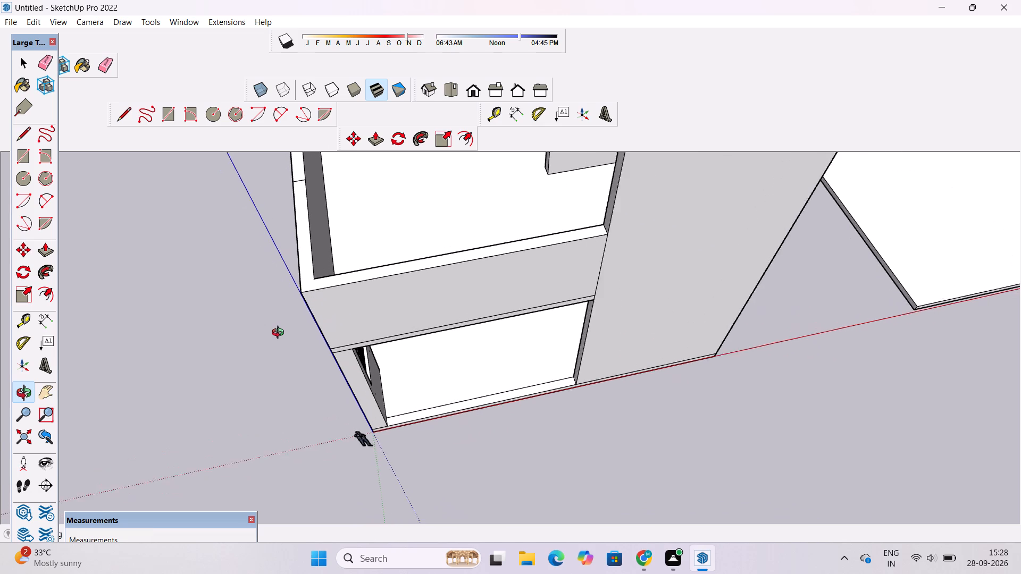
{"action": "scroll", "coordinate": [280, 334], "scroll_direction": "up", "scroll_amount": 1}
{"action": "scroll", "coordinate": [278, 334], "scroll_direction": "down", "scroll_amount": 2}
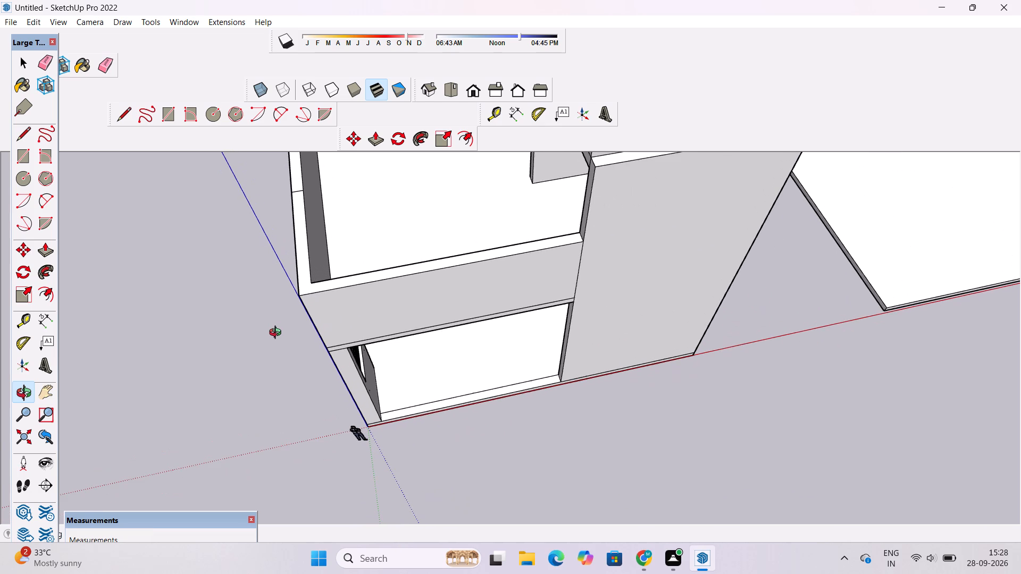
{"action": "scroll", "coordinate": [278, 334], "scroll_direction": "down", "scroll_amount": 2}
{"action": "left_click_drag", "start_coordinate": [500, 316], "coordinate": [473, 272]}
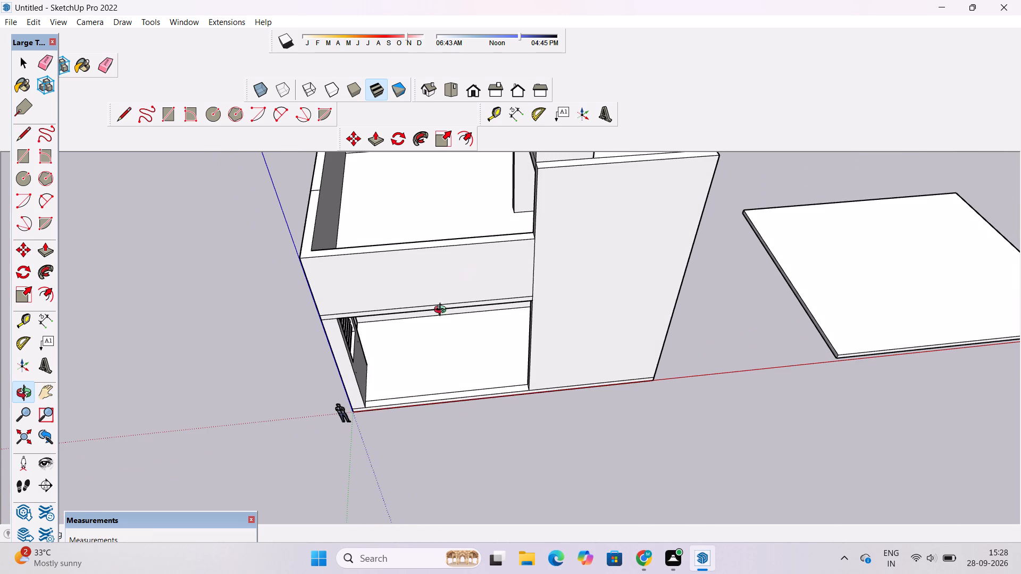
{"action": "left_click_drag", "start_coordinate": [407, 316], "coordinate": [463, 384], "text": "shift"}
{"action": "left_click_drag", "start_coordinate": [408, 382], "coordinate": [414, 423]}
{"action": "left_click_drag", "start_coordinate": [421, 423], "coordinate": [432, 367], "text": "shift"}
{"action": "left_click_drag", "start_coordinate": [434, 372], "coordinate": [434, 412]}
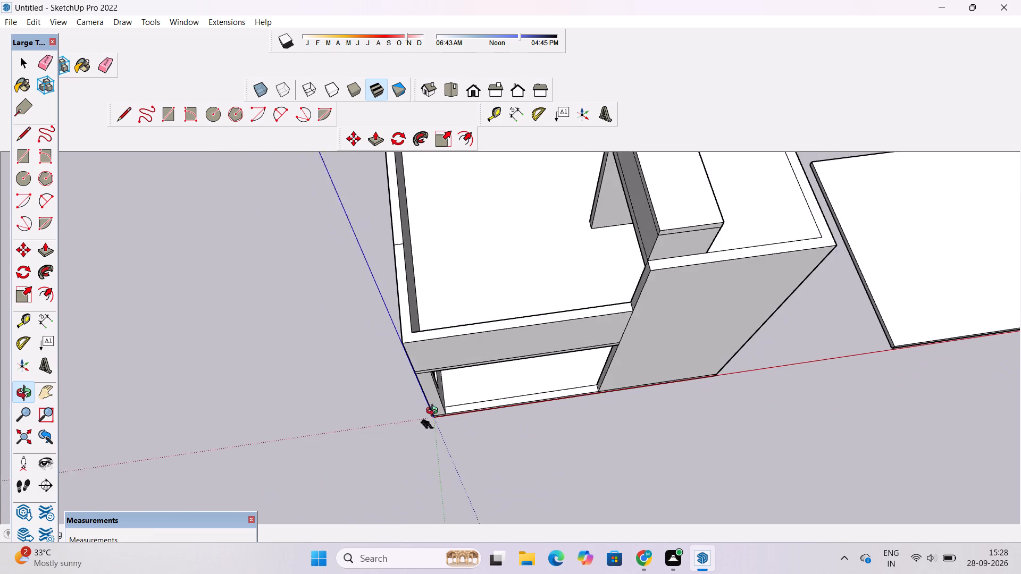
Examine the lower roof's parapet above the wide side opening, from the barred corner to the tall block.
{"action": "left_click_drag", "start_coordinate": [434, 412], "coordinate": [436, 413]}
{"action": "scroll", "coordinate": [424, 382], "scroll_direction": "up", "scroll_amount": 1}
{"action": "left_click_drag", "start_coordinate": [422, 377], "coordinate": [422, 386]}
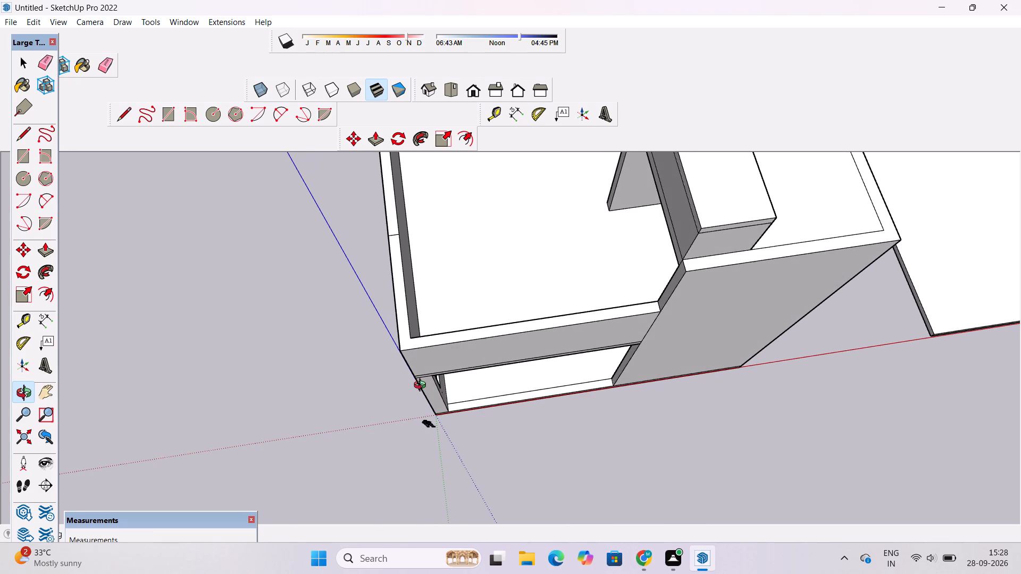
{"action": "left_click_drag", "start_coordinate": [420, 383], "coordinate": [417, 396]}
{"action": "scroll", "coordinate": [421, 376], "scroll_direction": "up", "scroll_amount": 3}
{"action": "left_click_drag", "start_coordinate": [428, 370], "coordinate": [357, 359], "text": "shift"}
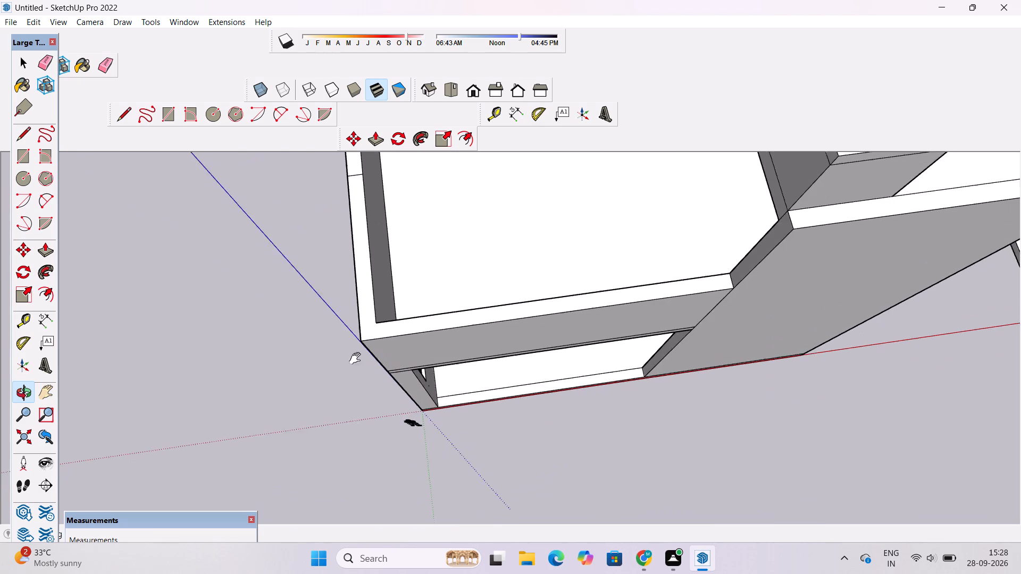
{"action": "left_click_drag", "start_coordinate": [357, 359], "coordinate": [342, 357], "text": "shift"}
{"action": "scroll", "coordinate": [339, 351], "scroll_direction": "up", "scroll_amount": 5}
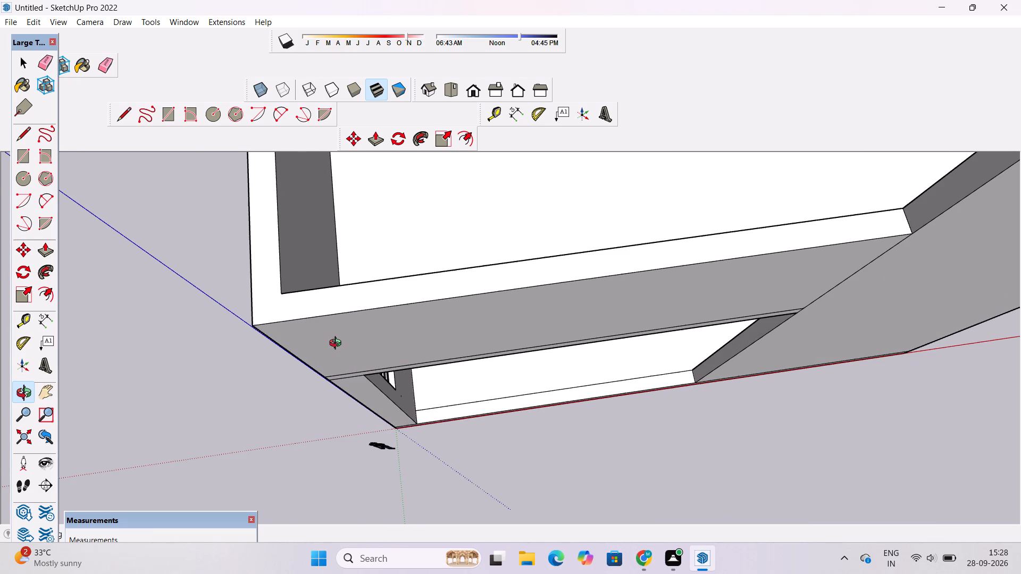
{"action": "scroll", "coordinate": [338, 344], "scroll_direction": "up", "scroll_amount": 3}
{"action": "scroll", "coordinate": [338, 345], "scroll_direction": "down", "scroll_amount": 1}
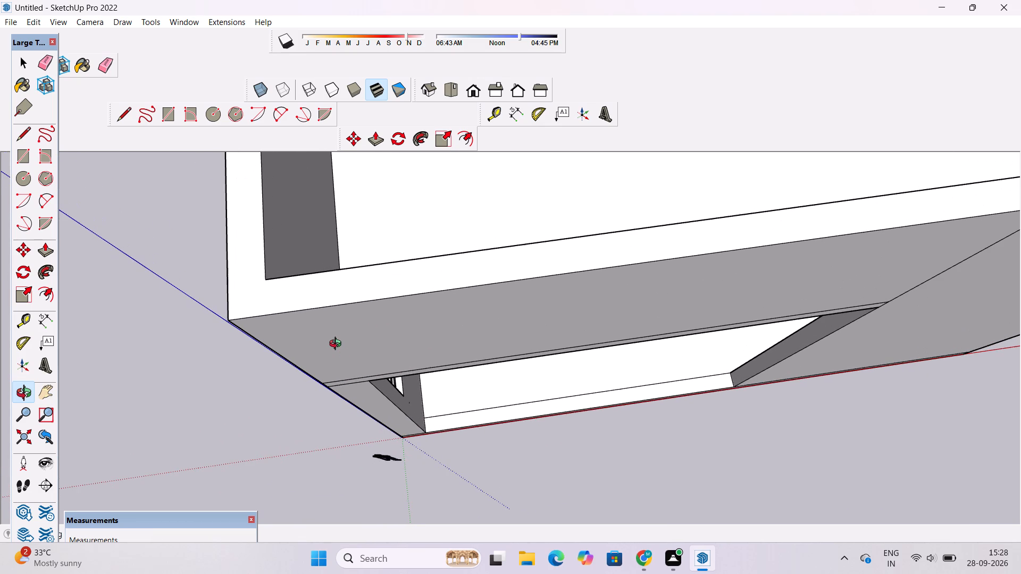
{"action": "scroll", "coordinate": [338, 345], "scroll_direction": "down", "scroll_amount": 6}
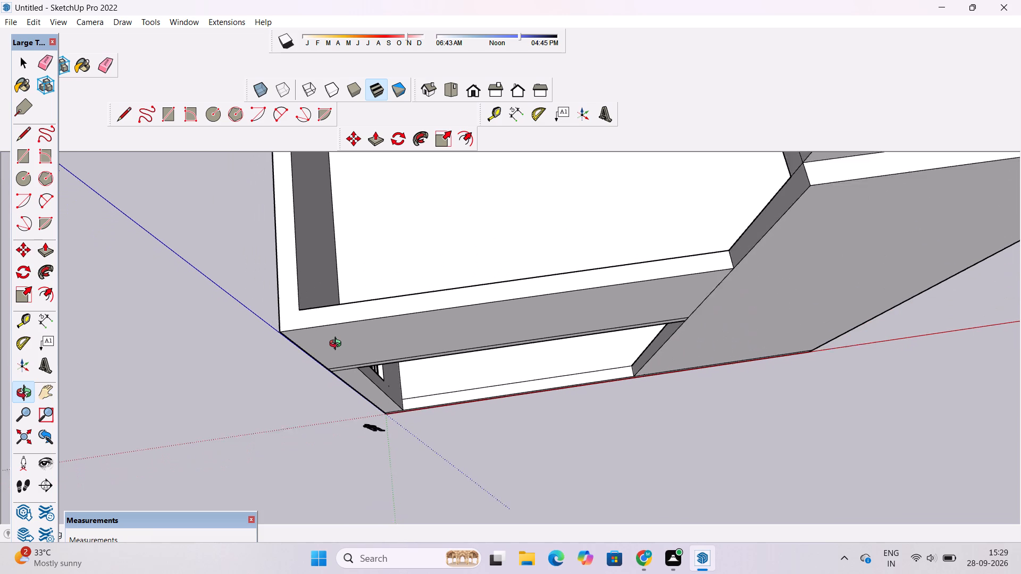
{"action": "scroll", "coordinate": [338, 345], "scroll_direction": "down", "scroll_amount": 2}
{"action": "scroll", "coordinate": [338, 345], "scroll_direction": "up", "scroll_amount": 3}
{"action": "scroll", "coordinate": [338, 345], "scroll_direction": "down", "scroll_amount": 4}
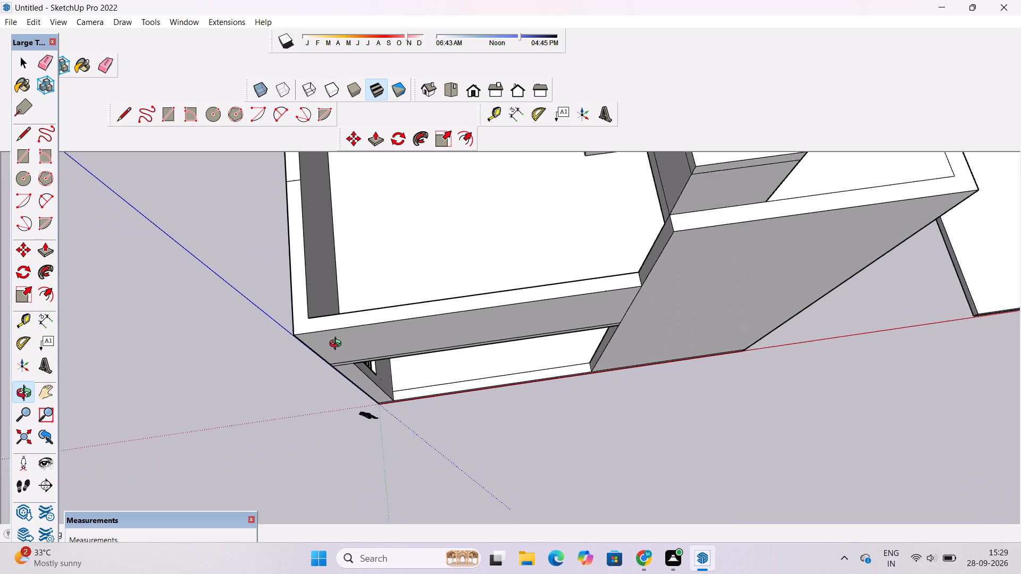
{"action": "scroll", "coordinate": [338, 345], "scroll_direction": "down", "scroll_amount": 3}
{"action": "scroll", "coordinate": [338, 345], "scroll_direction": "up", "scroll_amount": 7}
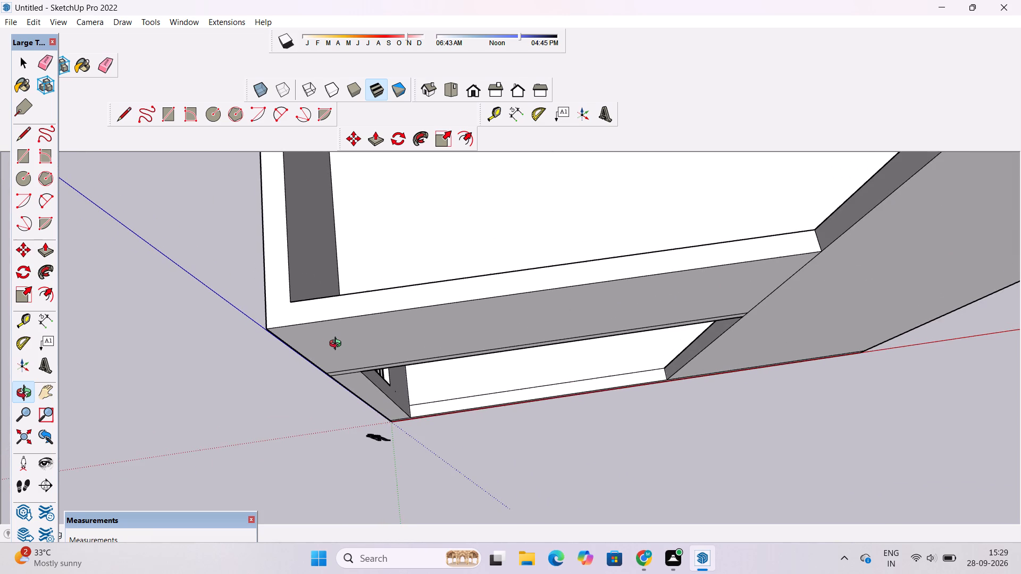
{"action": "scroll", "coordinate": [338, 345], "scroll_direction": "down", "scroll_amount": 6}
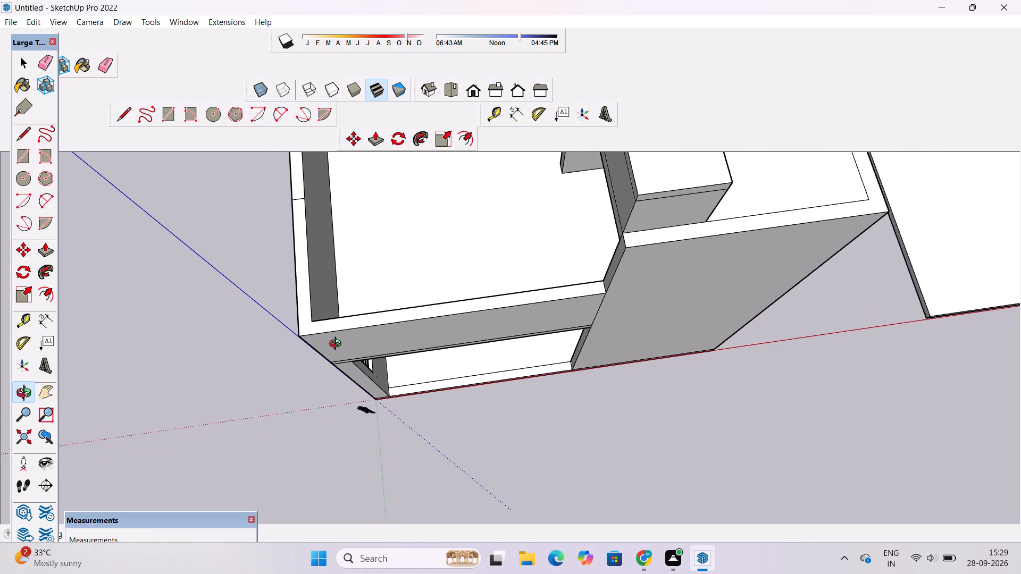
{"action": "scroll", "coordinate": [338, 345], "scroll_direction": "down", "scroll_amount": 7}
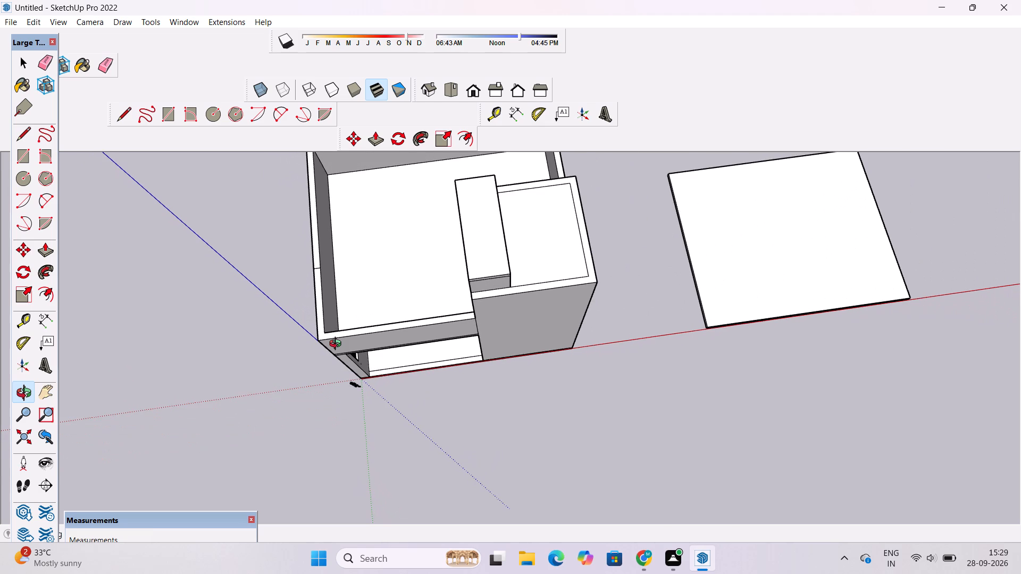
{"action": "scroll", "coordinate": [338, 345], "scroll_direction": "down", "scroll_amount": 4}
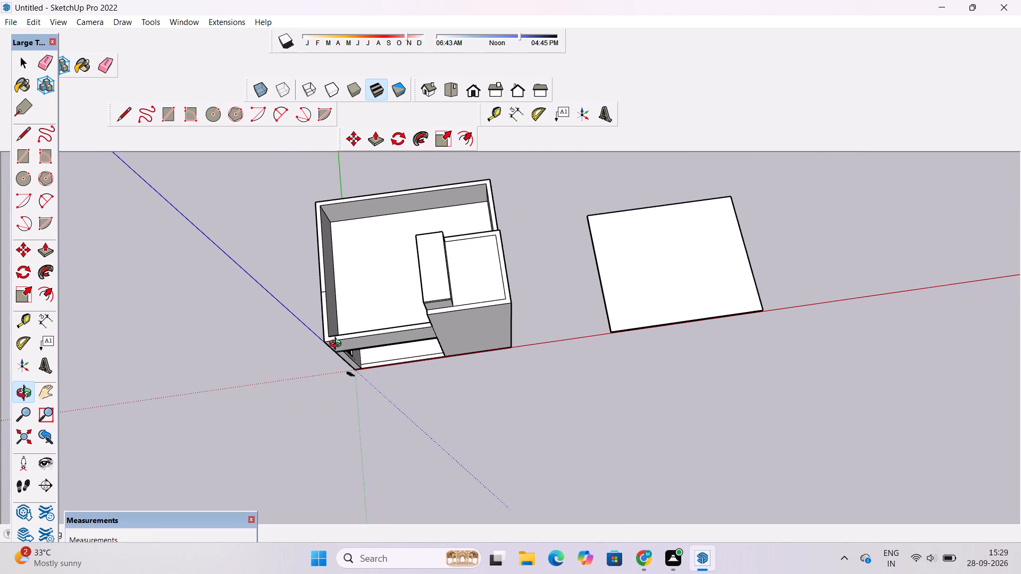
{"action": "scroll", "coordinate": [334, 355], "scroll_direction": "down", "scroll_amount": 3}
{"action": "scroll", "coordinate": [346, 343], "scroll_direction": "up", "scroll_amount": 2}
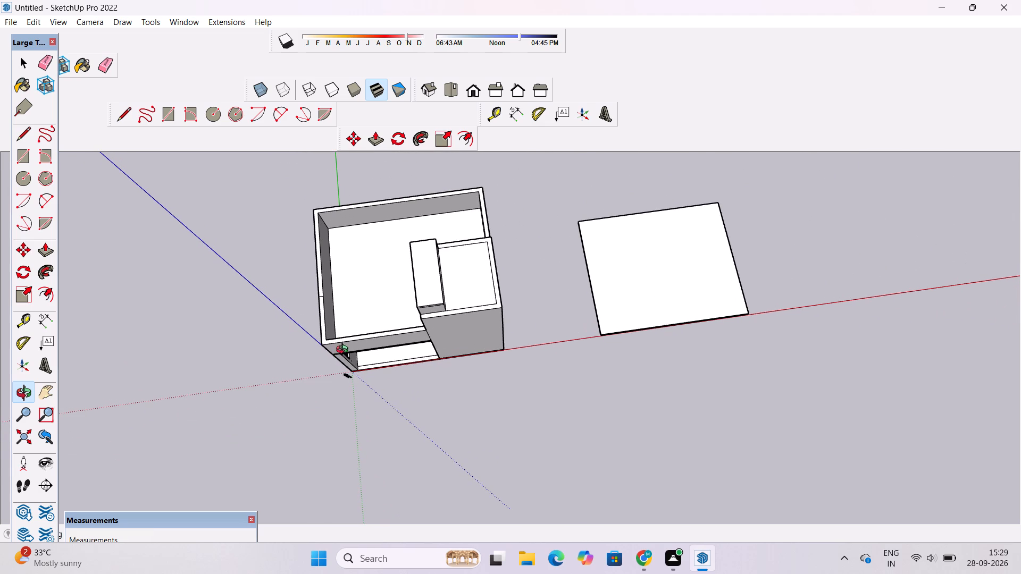
{"action": "left_click_drag", "start_coordinate": [336, 355], "coordinate": [349, 315]}
{"action": "scroll", "coordinate": [350, 309], "scroll_direction": "up", "scroll_amount": 4}
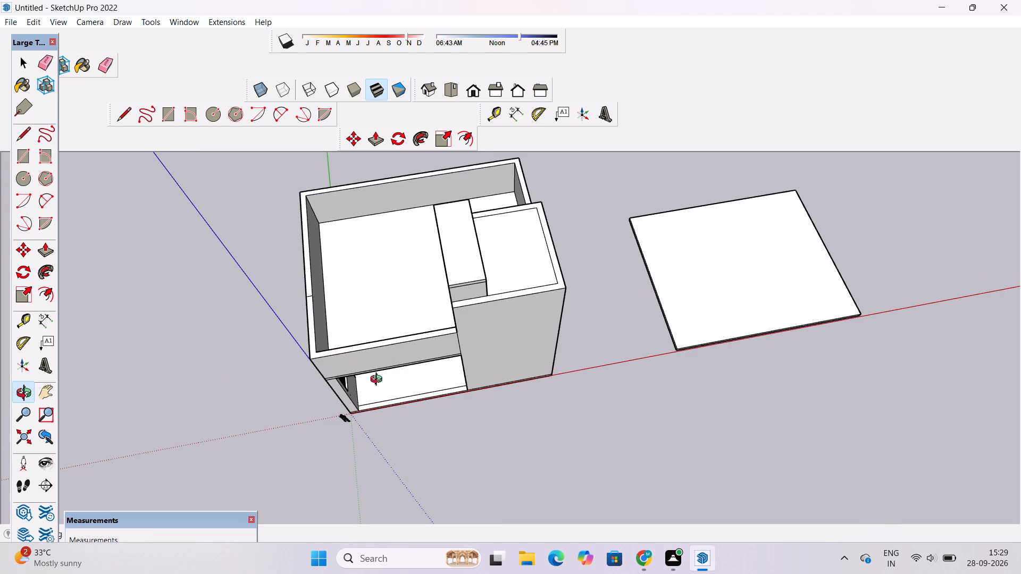
{"action": "left_click_drag", "start_coordinate": [379, 381], "coordinate": [362, 428]}
{"action": "left_click_drag", "start_coordinate": [415, 399], "coordinate": [354, 406]}
{"action": "left_click_drag", "start_coordinate": [321, 390], "coordinate": [550, 403], "text": "shift"}
{"action": "scroll", "coordinate": [640, 344], "scroll_direction": "up", "scroll_amount": 4}
{"action": "left_click_drag", "start_coordinate": [638, 342], "coordinate": [427, 370], "text": "shift"}
{"action": "scroll", "coordinate": [425, 367], "scroll_direction": "up", "scroll_amount": 4, "text": "shift"}
{"action": "left_click_drag", "start_coordinate": [427, 366], "coordinate": [407, 366], "text": "shift"}
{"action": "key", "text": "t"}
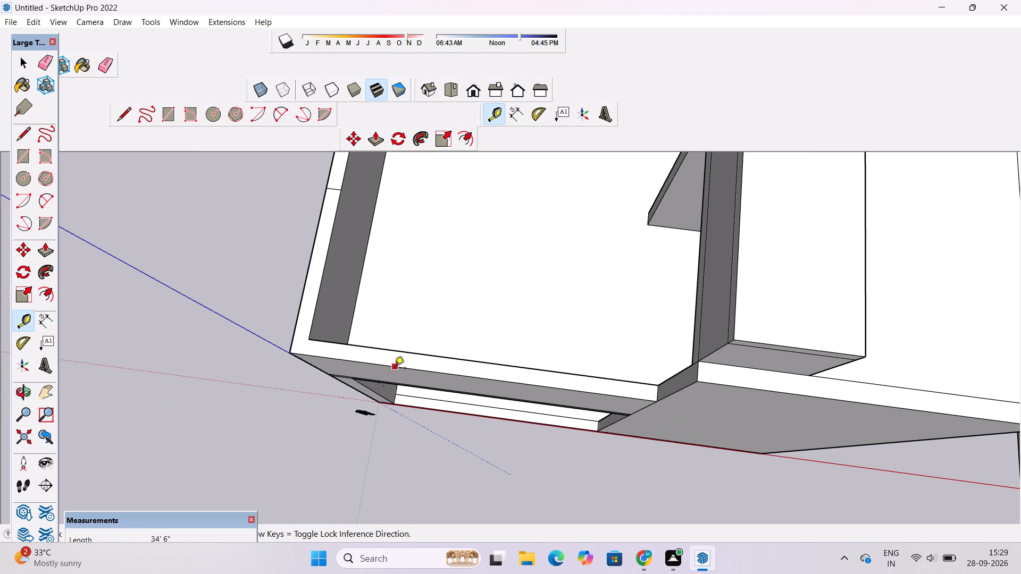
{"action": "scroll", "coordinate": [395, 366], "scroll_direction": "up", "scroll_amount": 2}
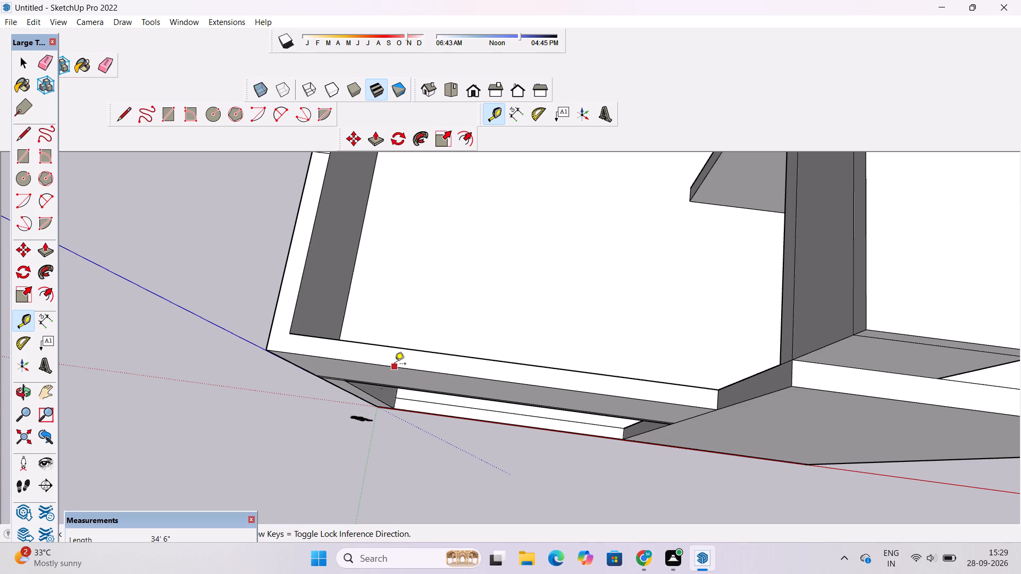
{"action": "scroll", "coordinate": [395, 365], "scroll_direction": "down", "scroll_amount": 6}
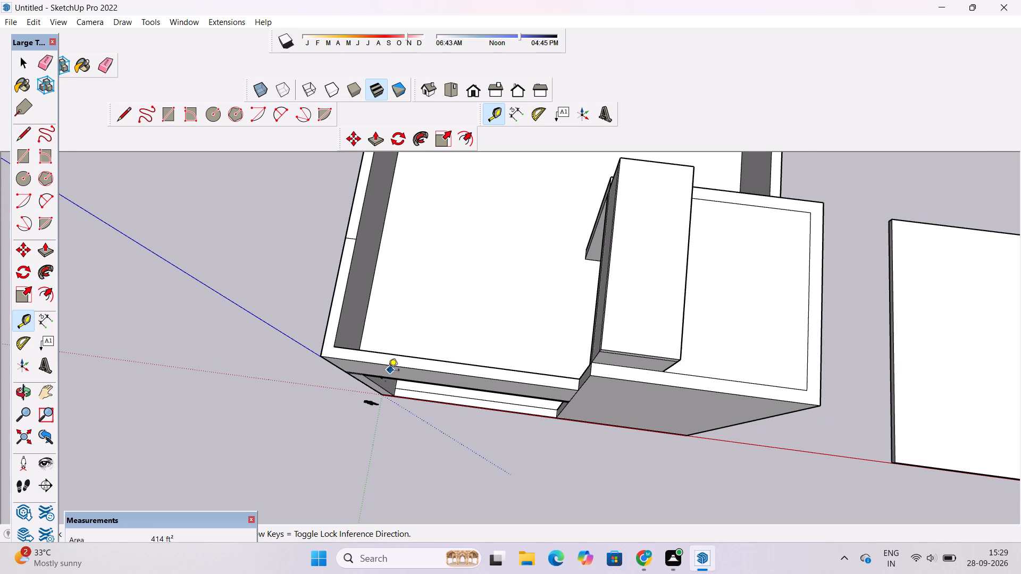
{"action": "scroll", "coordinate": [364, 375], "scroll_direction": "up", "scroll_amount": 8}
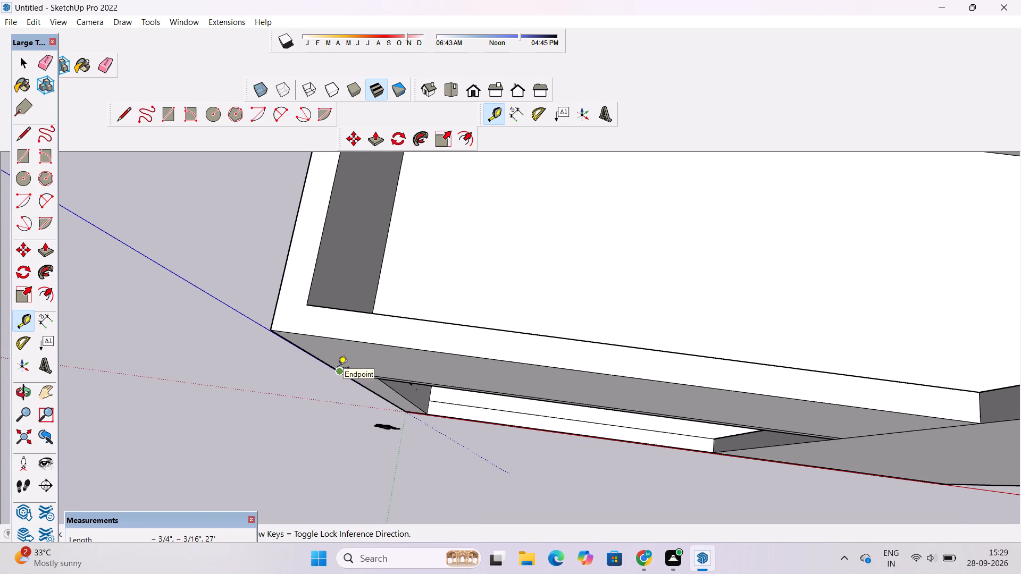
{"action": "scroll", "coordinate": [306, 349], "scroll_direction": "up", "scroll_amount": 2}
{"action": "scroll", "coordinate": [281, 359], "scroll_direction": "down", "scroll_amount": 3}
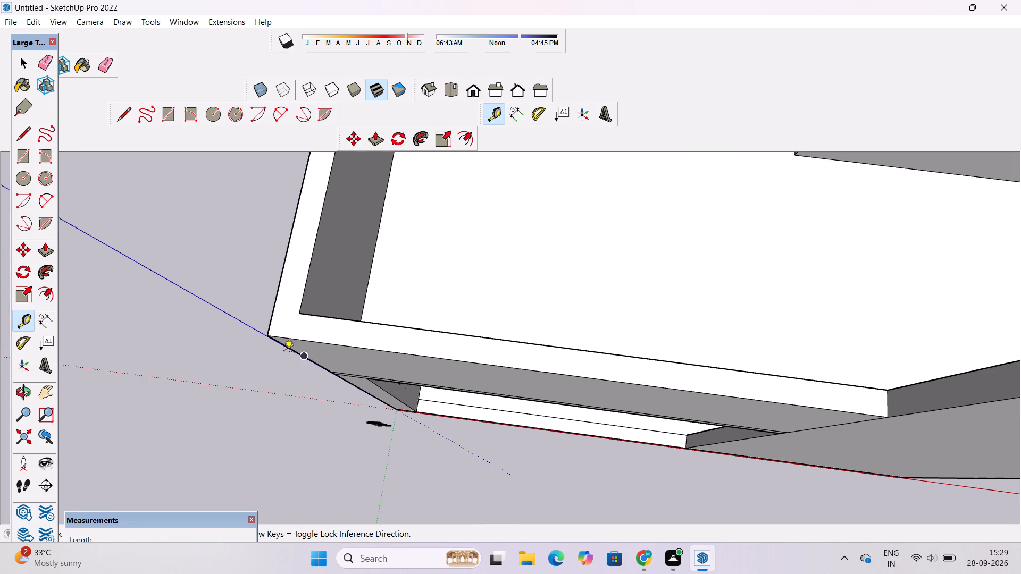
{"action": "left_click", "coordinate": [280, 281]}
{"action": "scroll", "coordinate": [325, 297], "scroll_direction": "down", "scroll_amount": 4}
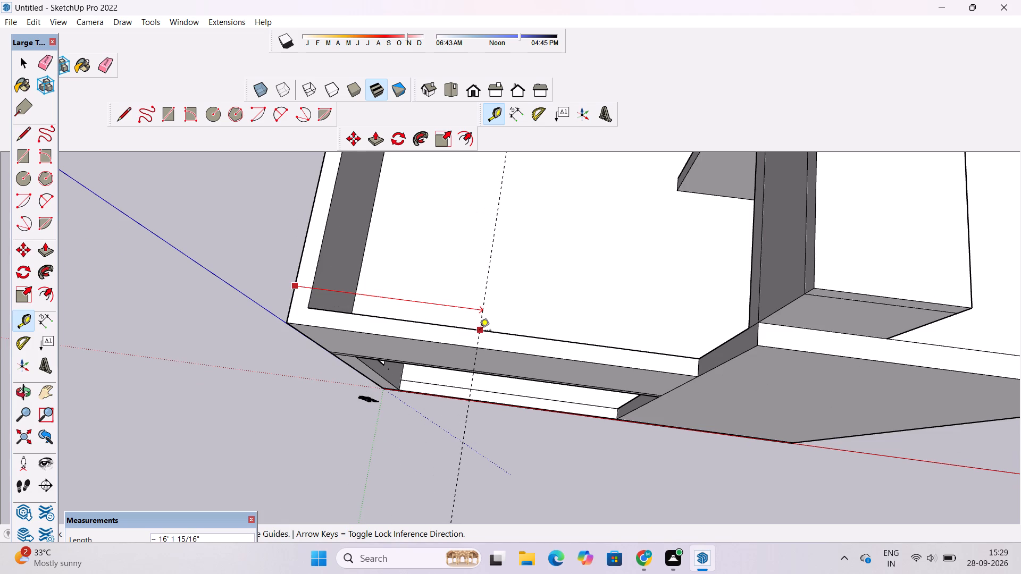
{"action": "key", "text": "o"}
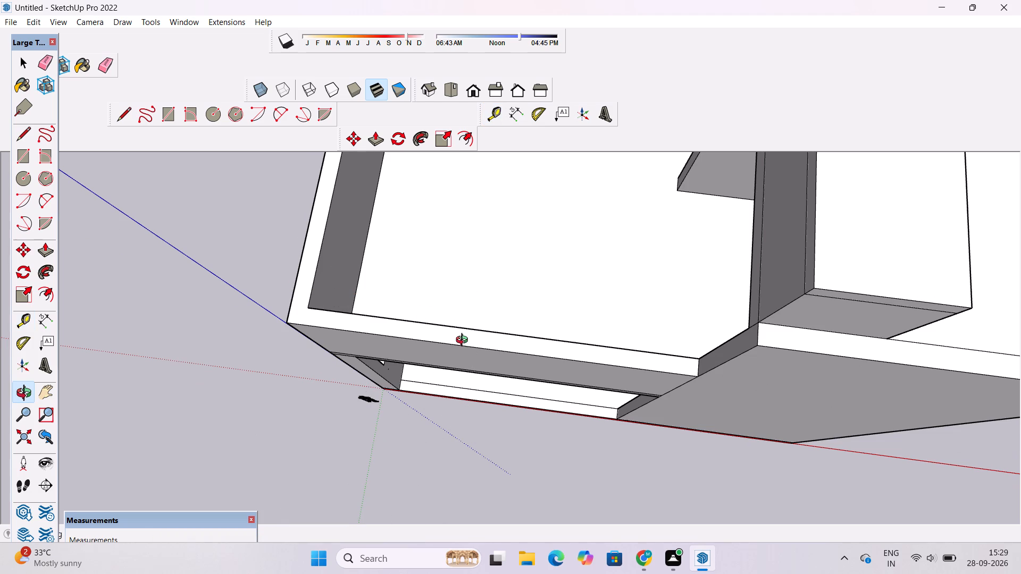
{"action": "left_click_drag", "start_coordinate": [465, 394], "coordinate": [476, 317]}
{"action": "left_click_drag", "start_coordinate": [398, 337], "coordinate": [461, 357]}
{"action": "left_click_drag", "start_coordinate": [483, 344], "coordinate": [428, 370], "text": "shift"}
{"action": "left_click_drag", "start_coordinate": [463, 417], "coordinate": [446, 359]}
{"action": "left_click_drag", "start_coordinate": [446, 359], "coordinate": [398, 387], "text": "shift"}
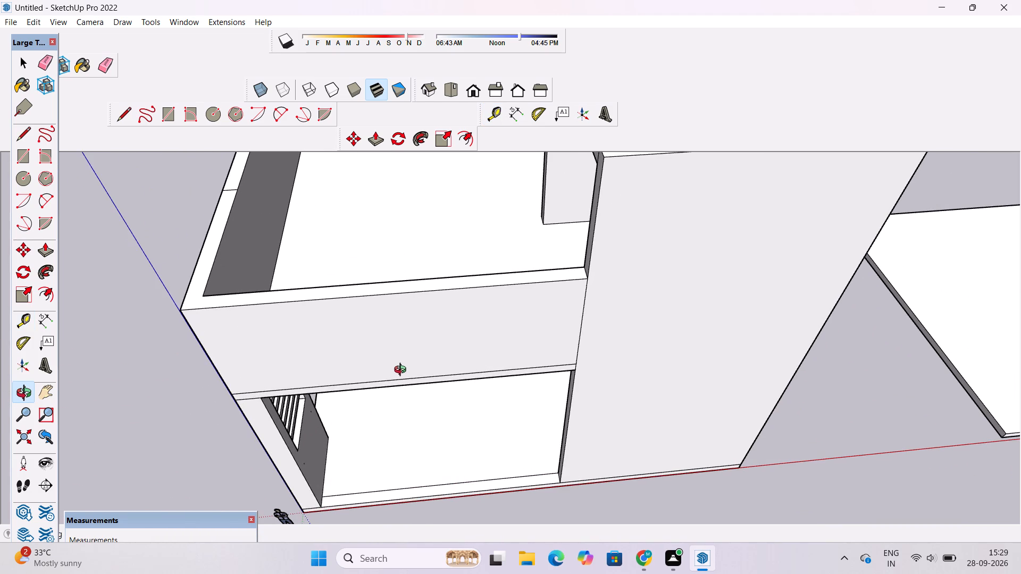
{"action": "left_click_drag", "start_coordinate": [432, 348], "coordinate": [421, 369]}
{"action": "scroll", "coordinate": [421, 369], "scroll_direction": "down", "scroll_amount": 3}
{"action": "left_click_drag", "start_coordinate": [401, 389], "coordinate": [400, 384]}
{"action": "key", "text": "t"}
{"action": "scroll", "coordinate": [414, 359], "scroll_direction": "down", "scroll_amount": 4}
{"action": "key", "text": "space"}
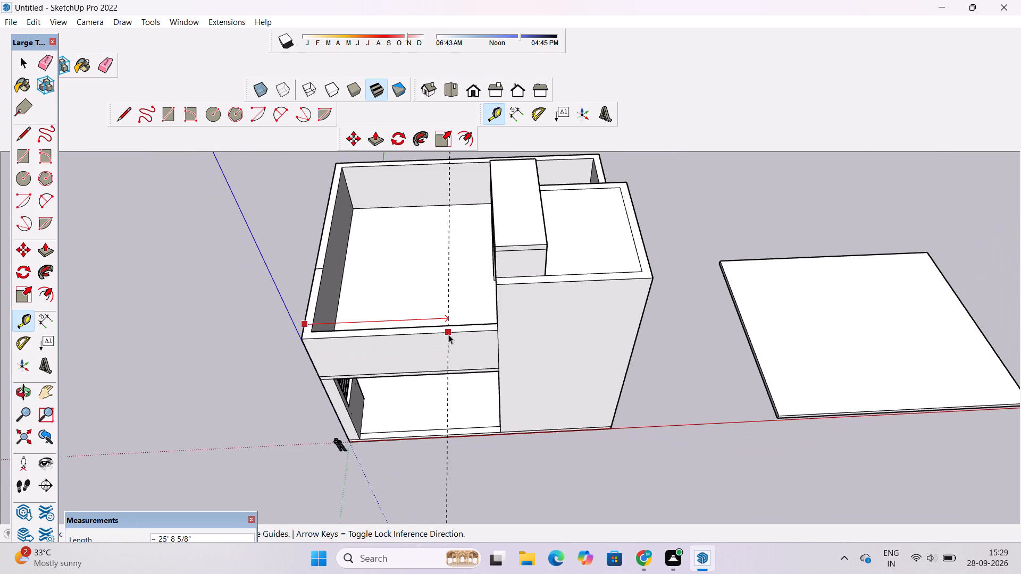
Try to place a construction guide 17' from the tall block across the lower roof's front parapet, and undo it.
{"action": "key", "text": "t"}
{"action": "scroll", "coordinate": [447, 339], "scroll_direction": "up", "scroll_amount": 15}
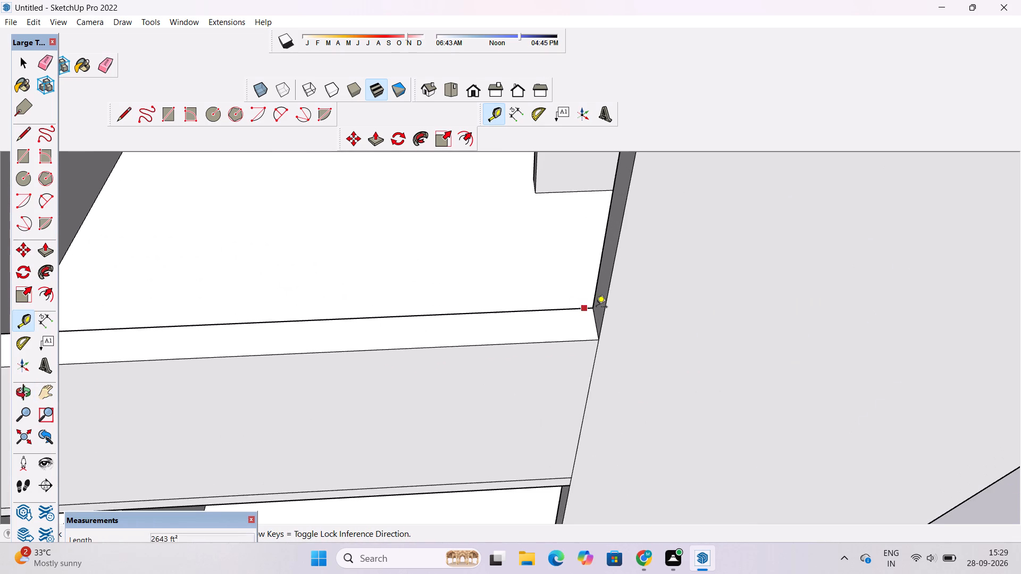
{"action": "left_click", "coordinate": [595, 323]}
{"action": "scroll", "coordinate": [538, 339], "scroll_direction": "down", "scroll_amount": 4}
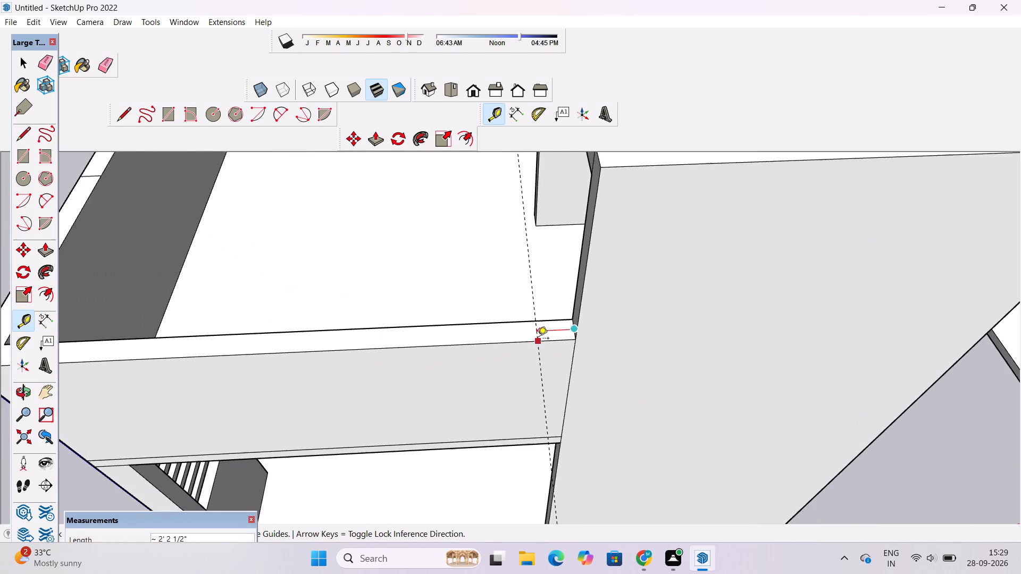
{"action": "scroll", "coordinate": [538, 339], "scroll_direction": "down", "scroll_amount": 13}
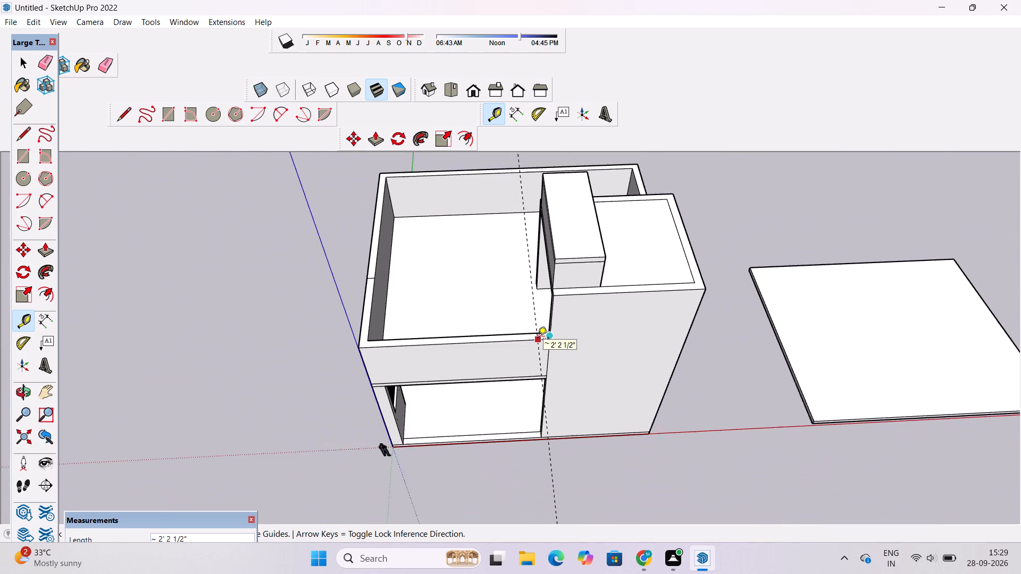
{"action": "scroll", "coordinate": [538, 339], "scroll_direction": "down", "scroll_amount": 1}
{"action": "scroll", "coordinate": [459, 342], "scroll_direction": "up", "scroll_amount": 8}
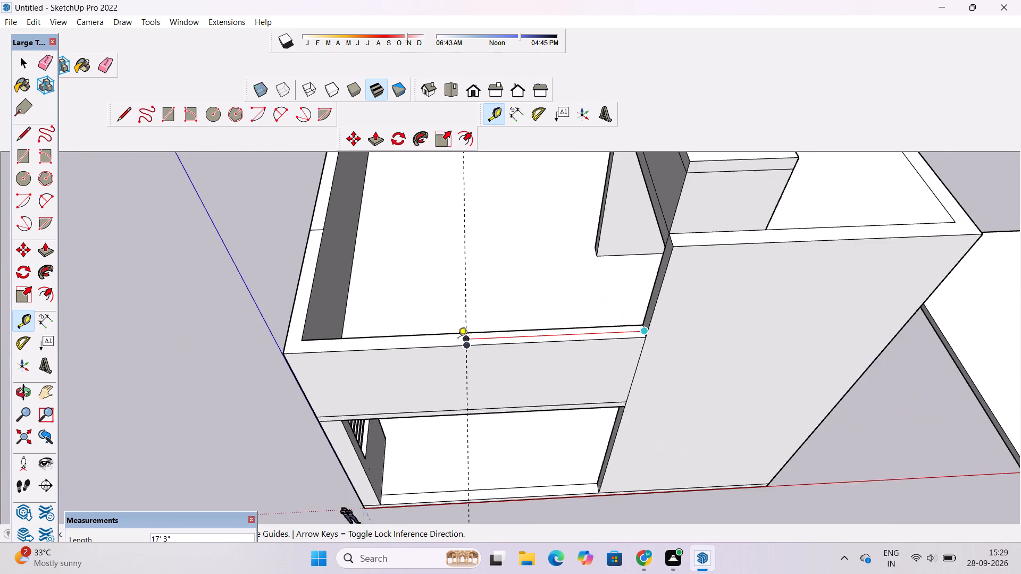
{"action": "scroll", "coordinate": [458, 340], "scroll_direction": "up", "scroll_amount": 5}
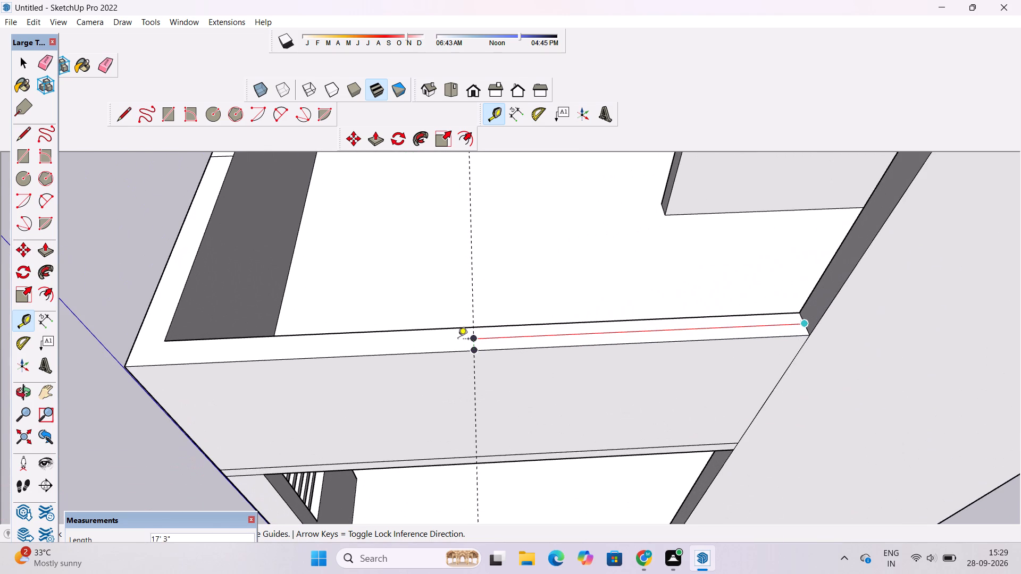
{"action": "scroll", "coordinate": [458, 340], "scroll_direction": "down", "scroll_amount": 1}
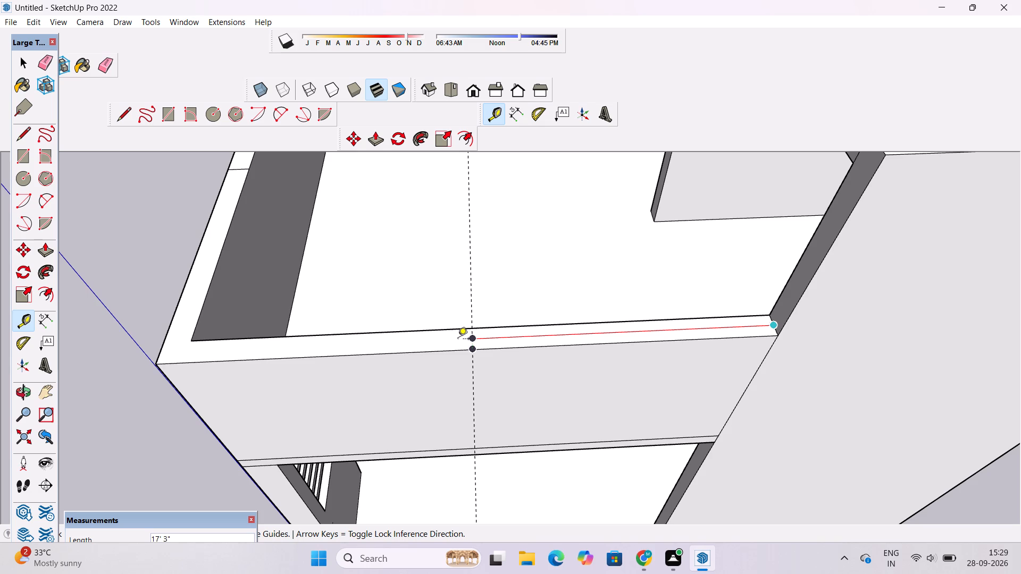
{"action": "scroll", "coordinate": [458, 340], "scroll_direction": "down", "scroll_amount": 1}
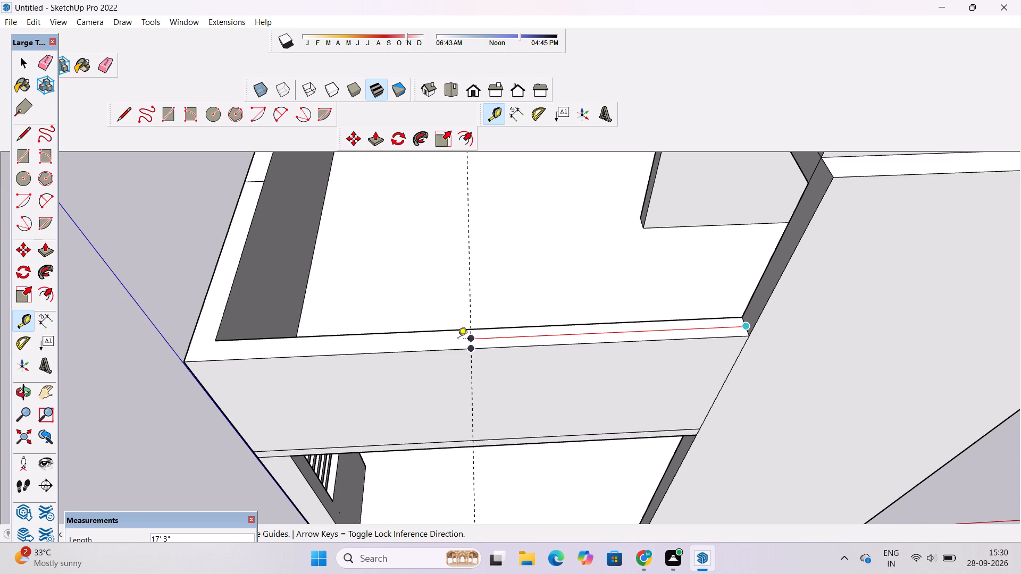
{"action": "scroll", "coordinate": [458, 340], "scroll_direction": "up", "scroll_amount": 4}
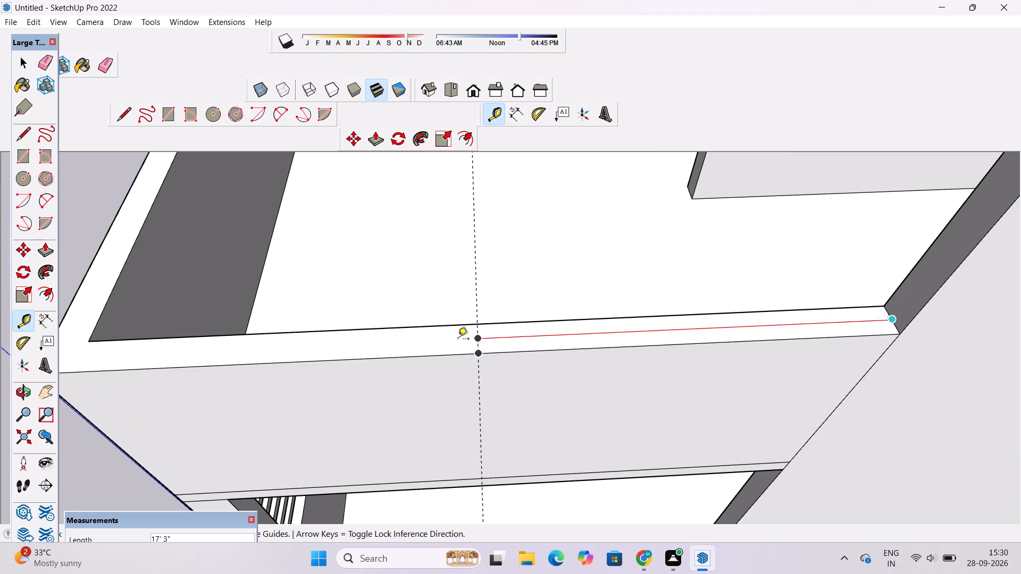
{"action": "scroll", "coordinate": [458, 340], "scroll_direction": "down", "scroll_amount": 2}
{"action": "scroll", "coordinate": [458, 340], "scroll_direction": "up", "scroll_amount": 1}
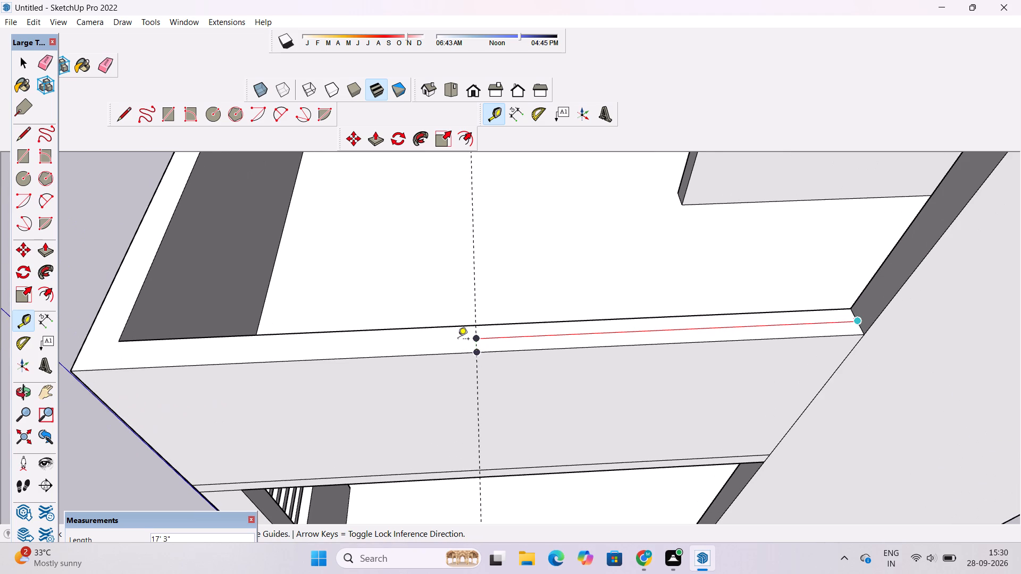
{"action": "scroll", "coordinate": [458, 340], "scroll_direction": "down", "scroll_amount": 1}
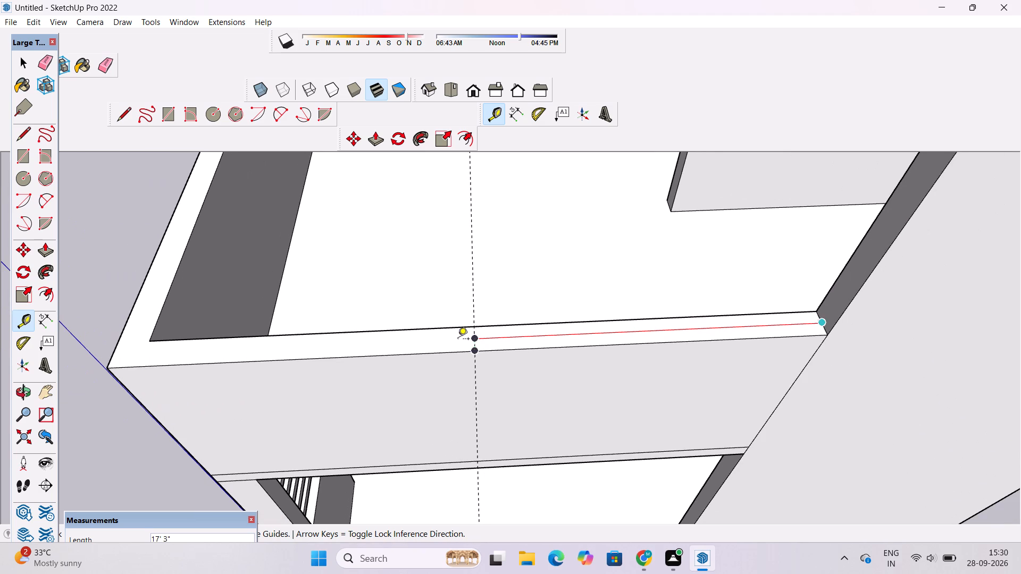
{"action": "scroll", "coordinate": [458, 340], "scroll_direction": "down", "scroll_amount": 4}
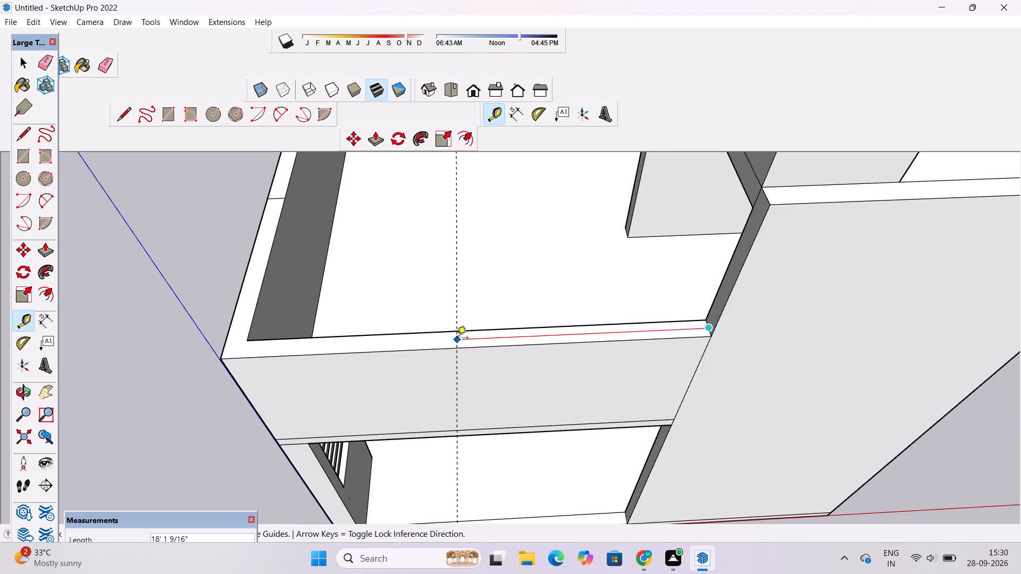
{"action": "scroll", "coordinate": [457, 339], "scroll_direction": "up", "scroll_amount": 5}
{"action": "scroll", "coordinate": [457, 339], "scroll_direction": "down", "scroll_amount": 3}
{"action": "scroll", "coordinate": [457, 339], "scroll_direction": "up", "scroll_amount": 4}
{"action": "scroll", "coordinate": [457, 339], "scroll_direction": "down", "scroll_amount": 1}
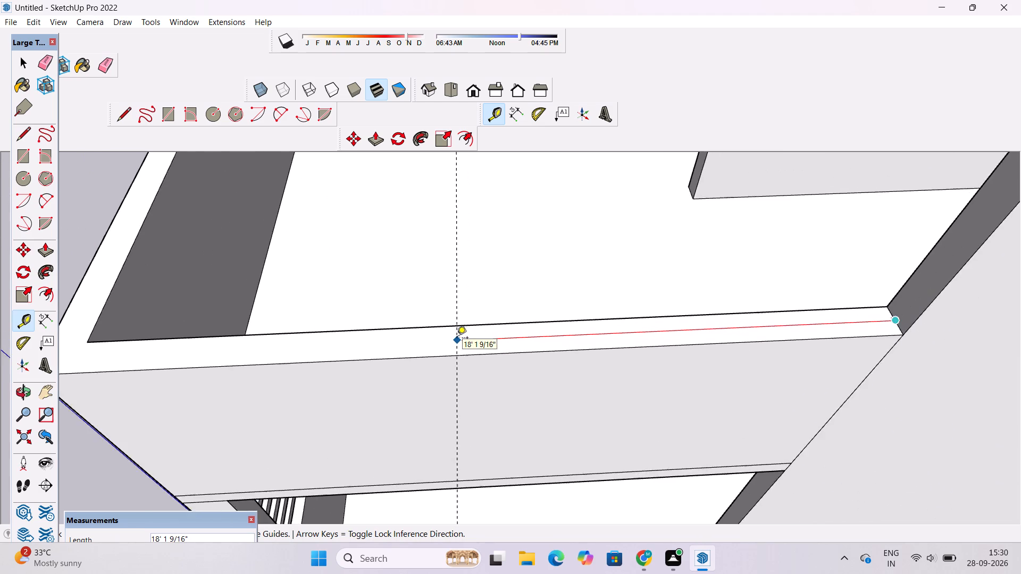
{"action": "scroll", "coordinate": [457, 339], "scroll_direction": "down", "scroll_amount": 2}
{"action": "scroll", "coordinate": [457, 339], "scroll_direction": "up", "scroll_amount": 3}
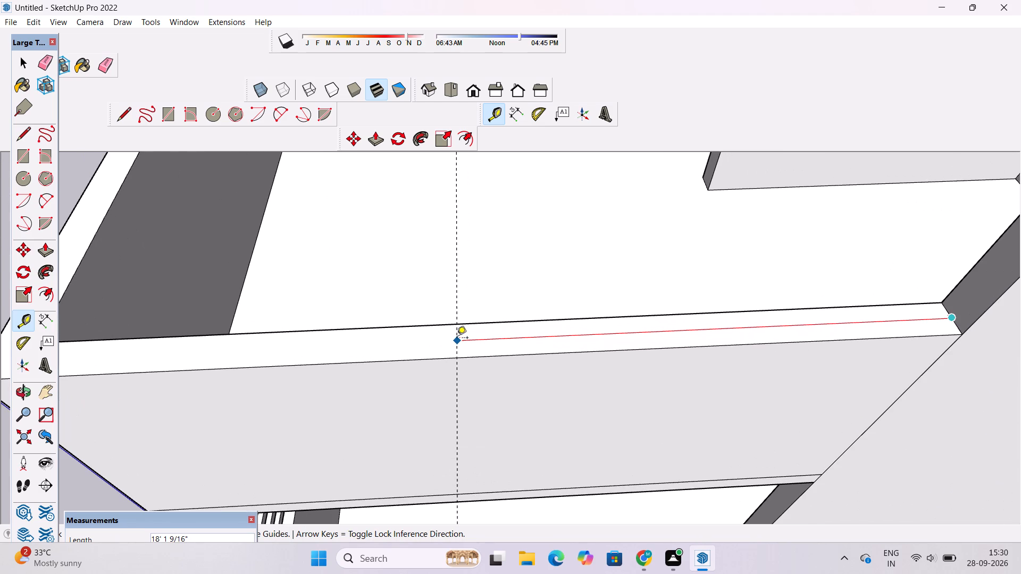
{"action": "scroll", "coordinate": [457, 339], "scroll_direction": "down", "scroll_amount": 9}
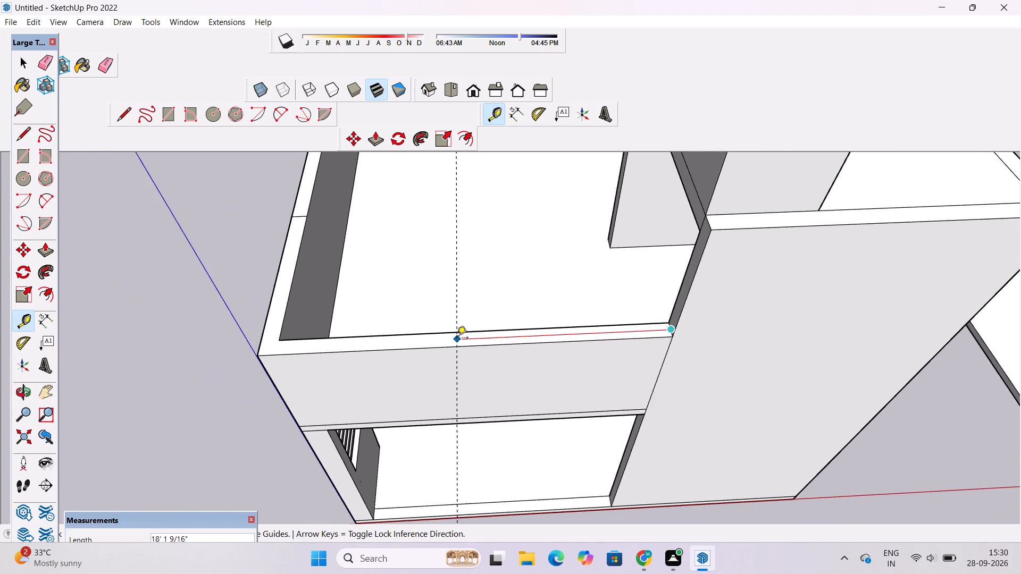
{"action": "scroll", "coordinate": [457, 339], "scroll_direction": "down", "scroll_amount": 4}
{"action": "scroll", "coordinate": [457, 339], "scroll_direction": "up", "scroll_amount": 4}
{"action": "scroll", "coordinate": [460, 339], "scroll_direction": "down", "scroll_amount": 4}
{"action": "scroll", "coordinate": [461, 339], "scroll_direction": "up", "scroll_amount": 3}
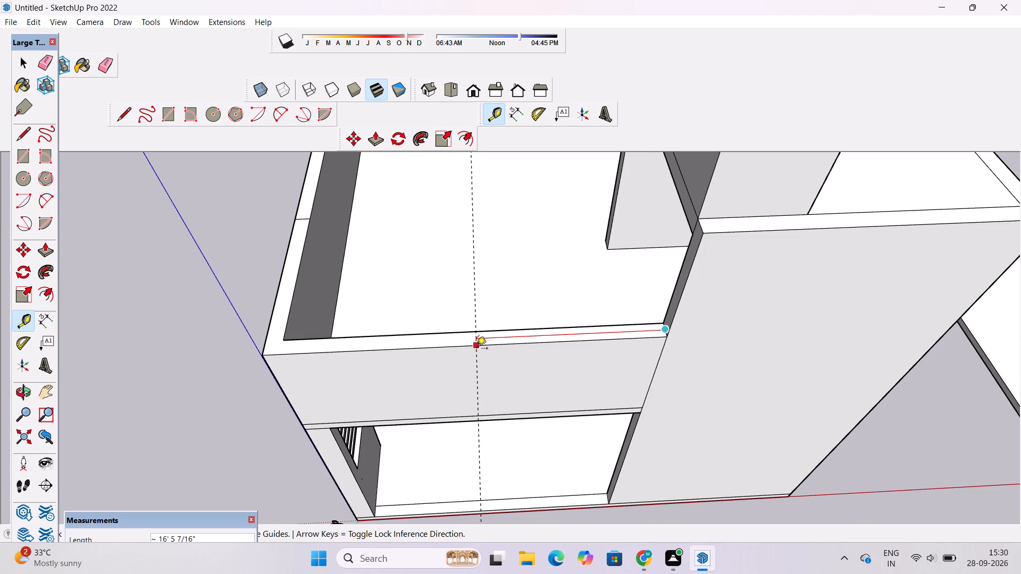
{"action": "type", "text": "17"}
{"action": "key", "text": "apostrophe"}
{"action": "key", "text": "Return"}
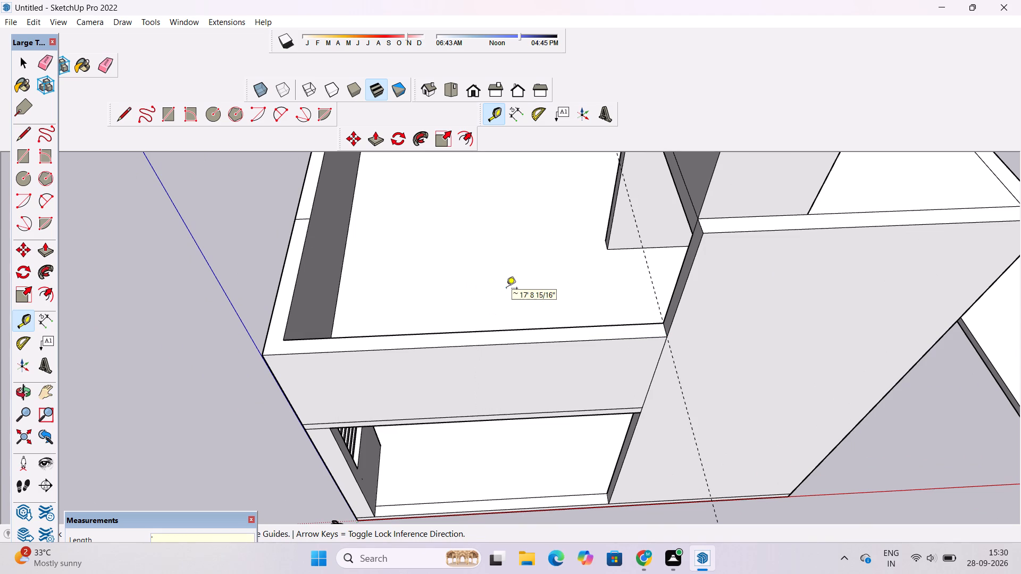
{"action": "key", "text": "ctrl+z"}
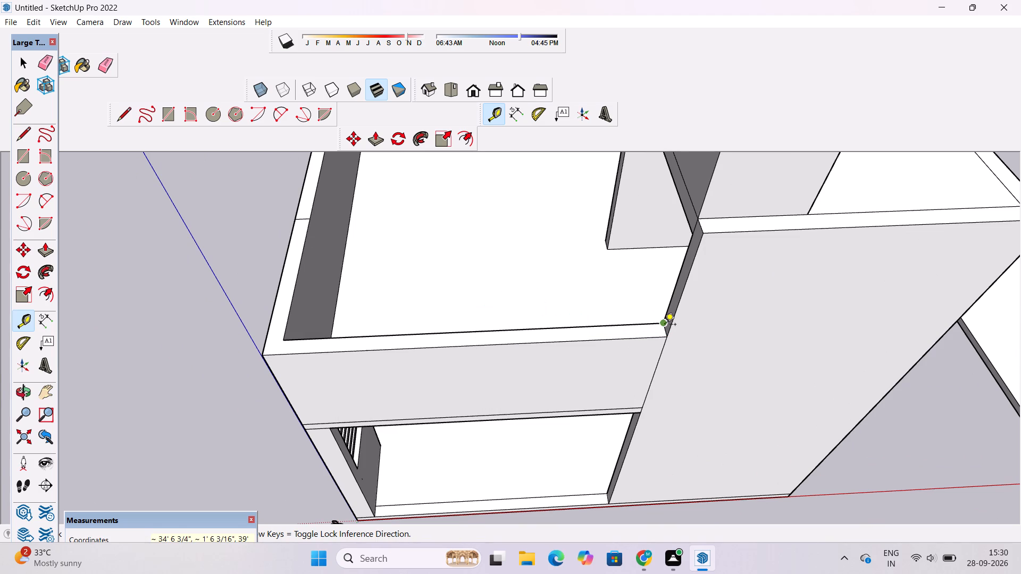
Place a construction guide 17' from the tall block, measured along the top of the lower roof's front parapet.
{"action": "scroll", "coordinate": [665, 325], "scroll_direction": "up", "scroll_amount": 5}
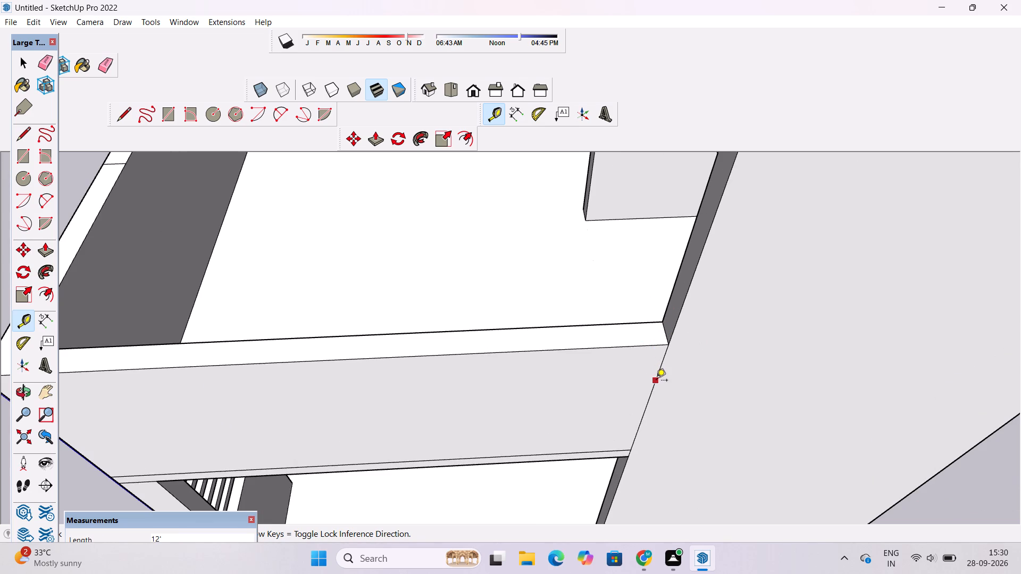
{"action": "scroll", "coordinate": [637, 300], "scroll_direction": "up", "scroll_amount": 6}
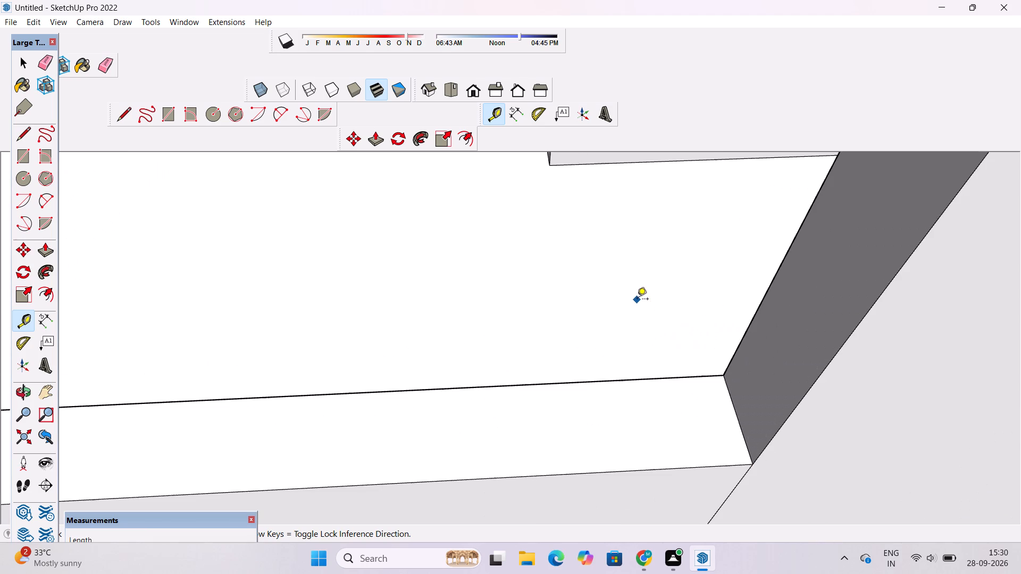
{"action": "left_click", "coordinate": [739, 417]}
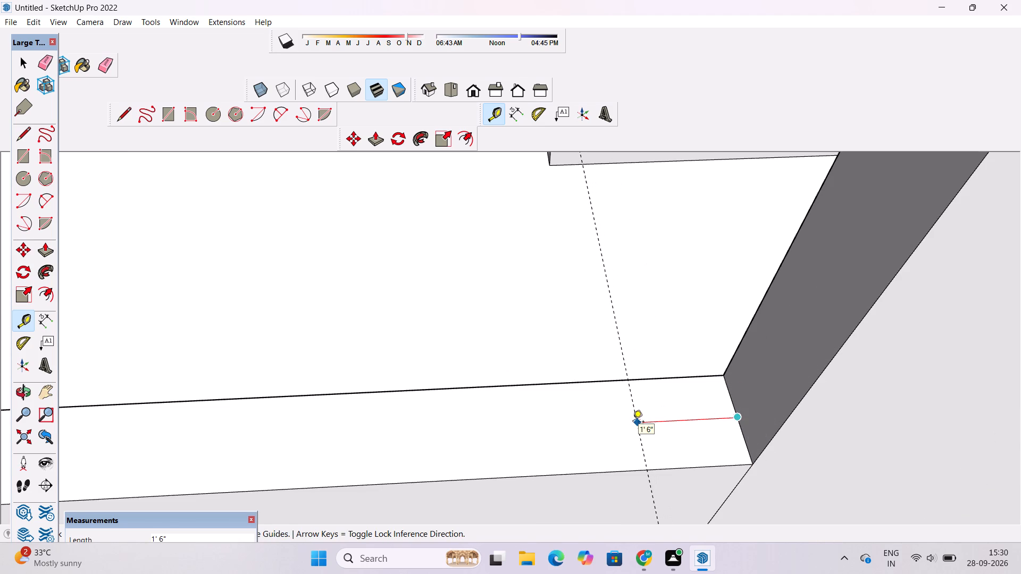
{"action": "scroll", "coordinate": [637, 419], "scroll_direction": "down", "scroll_amount": 12}
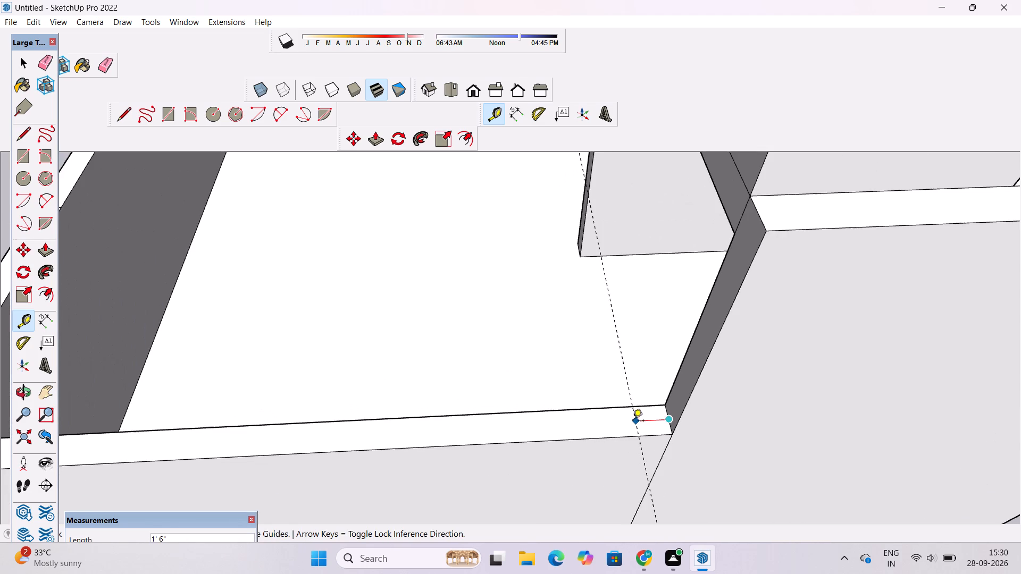
{"action": "scroll", "coordinate": [634, 402], "scroll_direction": "down", "scroll_amount": 9}
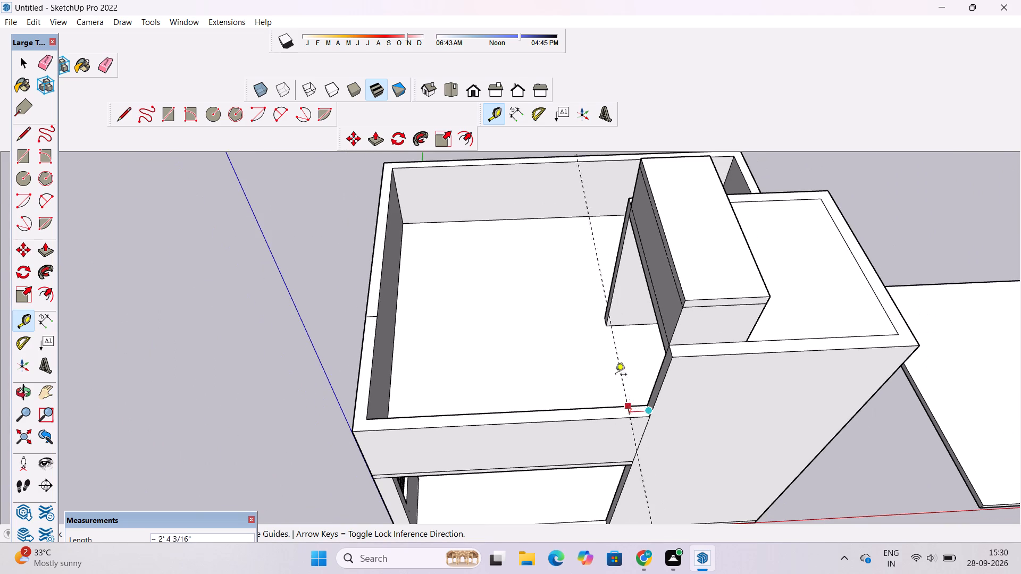
{"action": "scroll", "coordinate": [525, 425], "scroll_direction": "up", "scroll_amount": 8}
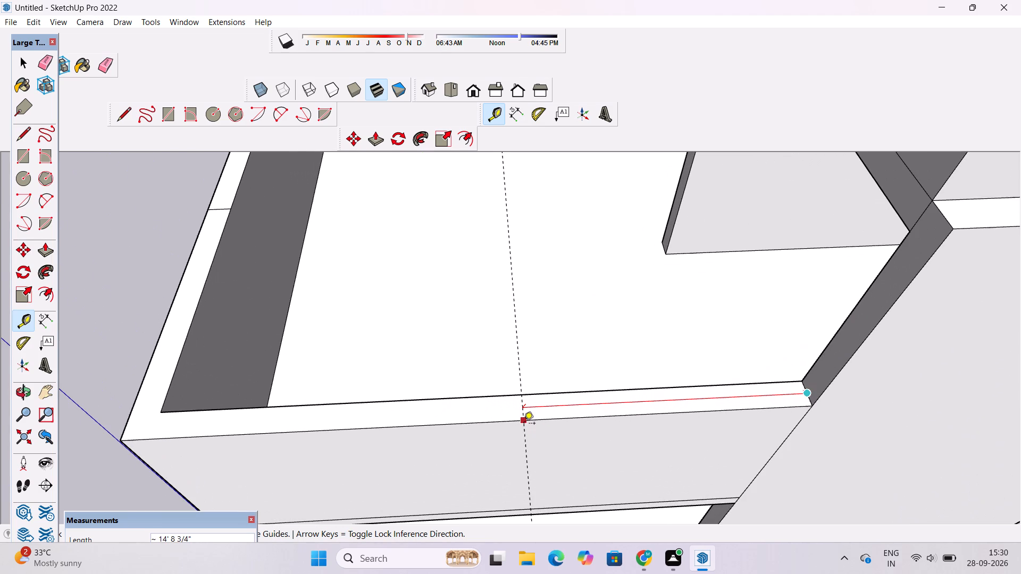
{"action": "scroll", "coordinate": [524, 424], "scroll_direction": "down", "scroll_amount": 1}
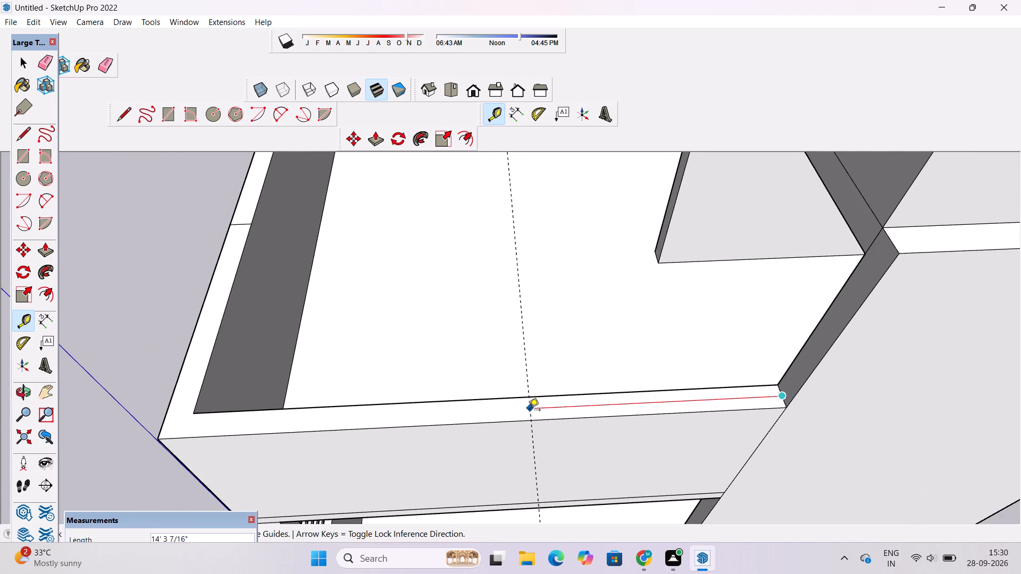
{"action": "scroll", "coordinate": [514, 408], "scroll_direction": "down", "scroll_amount": 6}
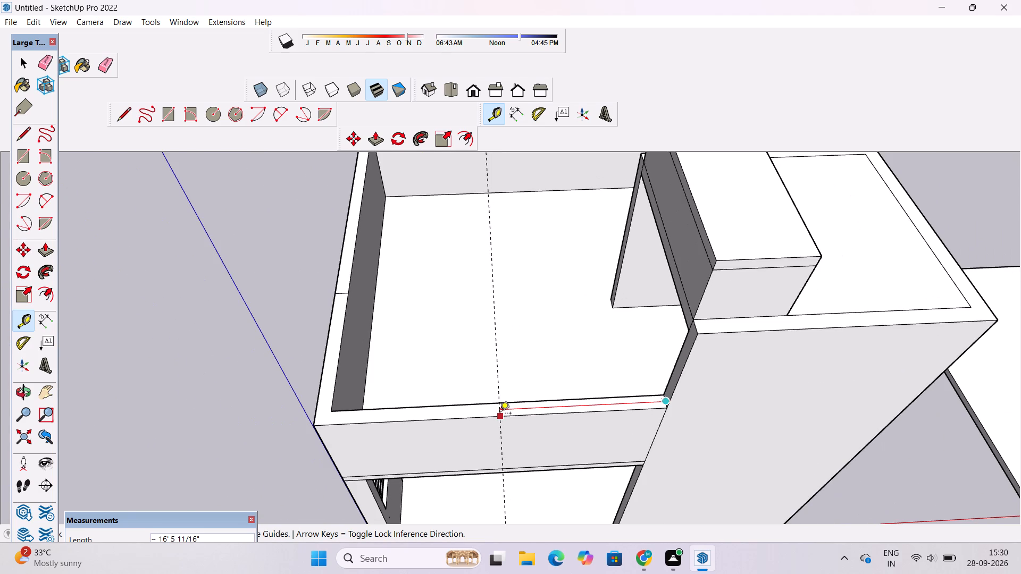
{"action": "type", "text": "17'"}
{"action": "key", "text": "Return"}
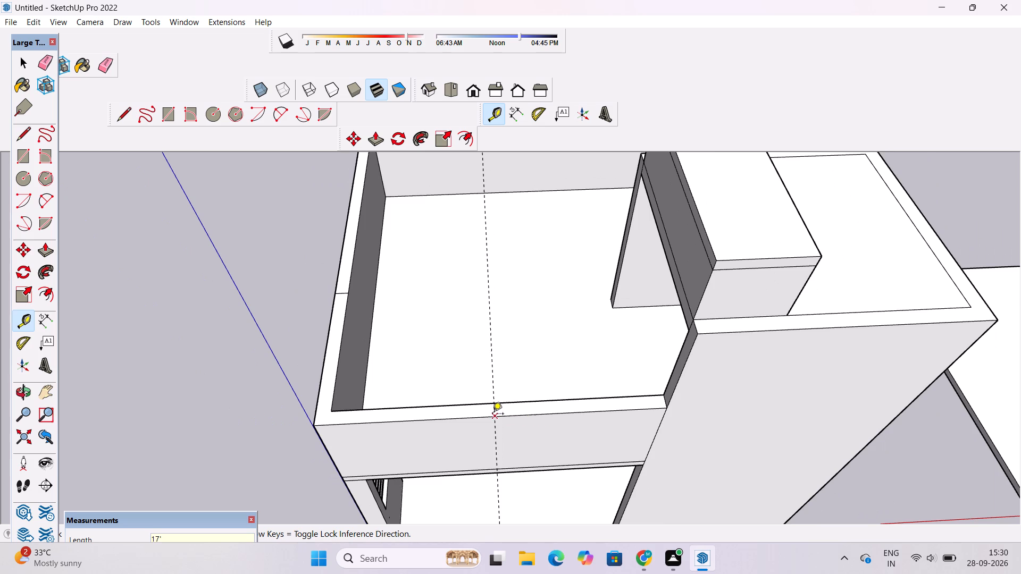
Draw a line along the guide across the top of the lower roof's front parapet, from outer to inner edge.
{"action": "key", "text": "l"}
{"action": "scroll", "coordinate": [334, 364], "scroll_direction": "down", "scroll_amount": 4}
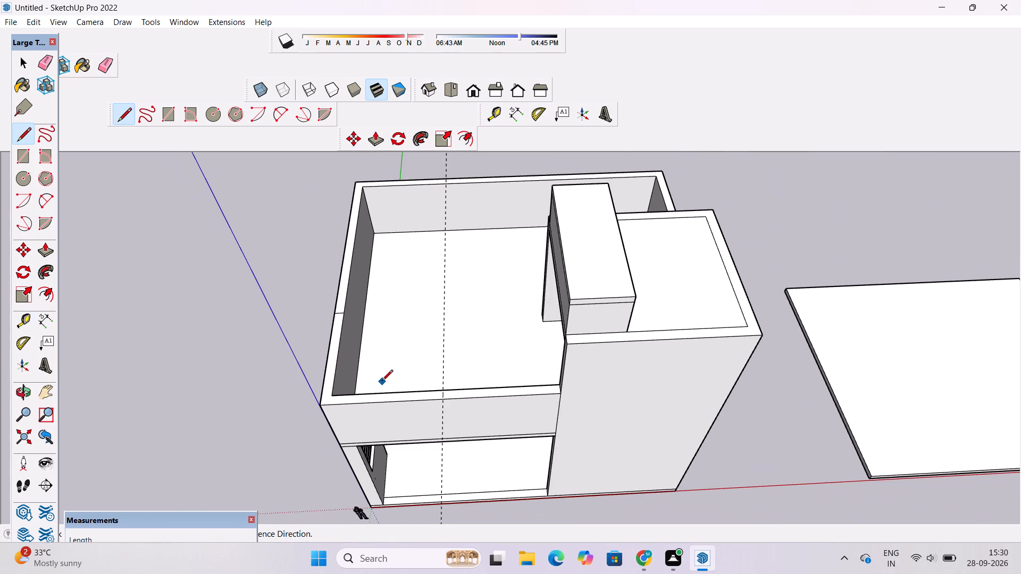
{"action": "scroll", "coordinate": [381, 383], "scroll_direction": "up", "scroll_amount": 2}
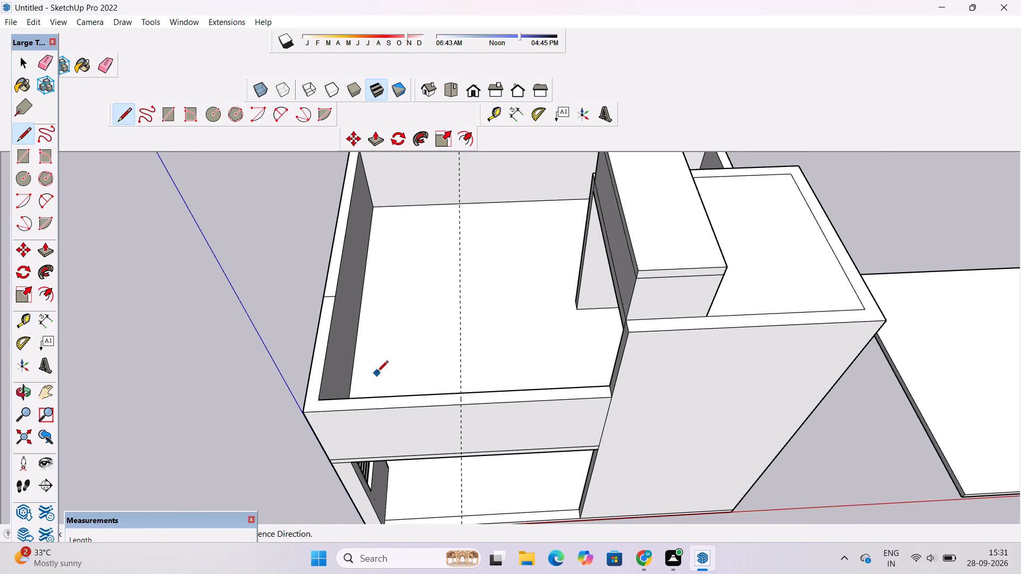
{"action": "scroll", "coordinate": [377, 373], "scroll_direction": "down", "scroll_amount": 3}
{"action": "scroll", "coordinate": [377, 372], "scroll_direction": "up", "scroll_amount": 2}
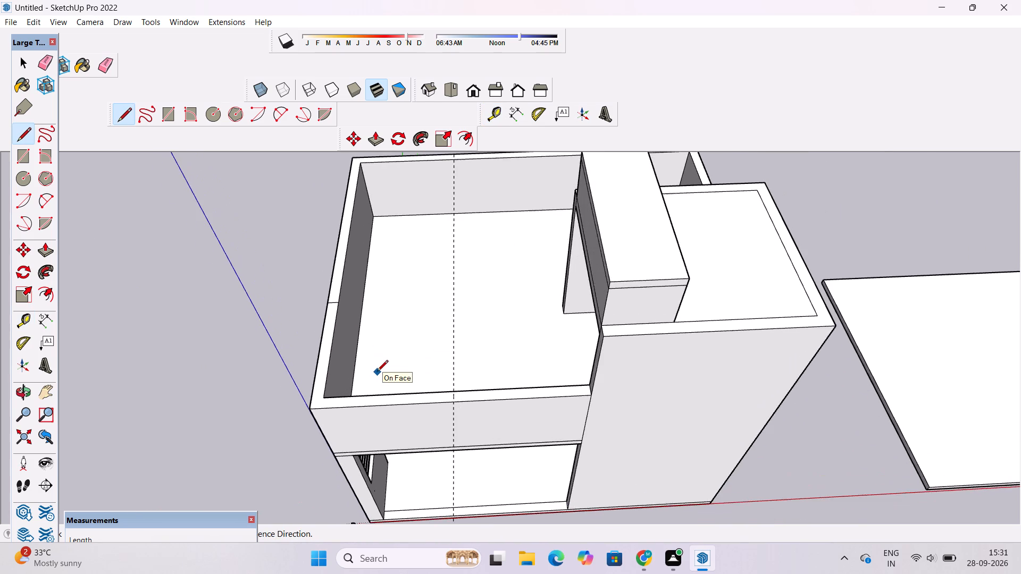
{"action": "scroll", "coordinate": [377, 372], "scroll_direction": "up", "scroll_amount": 2}
{"action": "scroll", "coordinate": [375, 369], "scroll_direction": "down", "scroll_amount": 5}
{"action": "scroll", "coordinate": [430, 391], "scroll_direction": "up", "scroll_amount": 13}
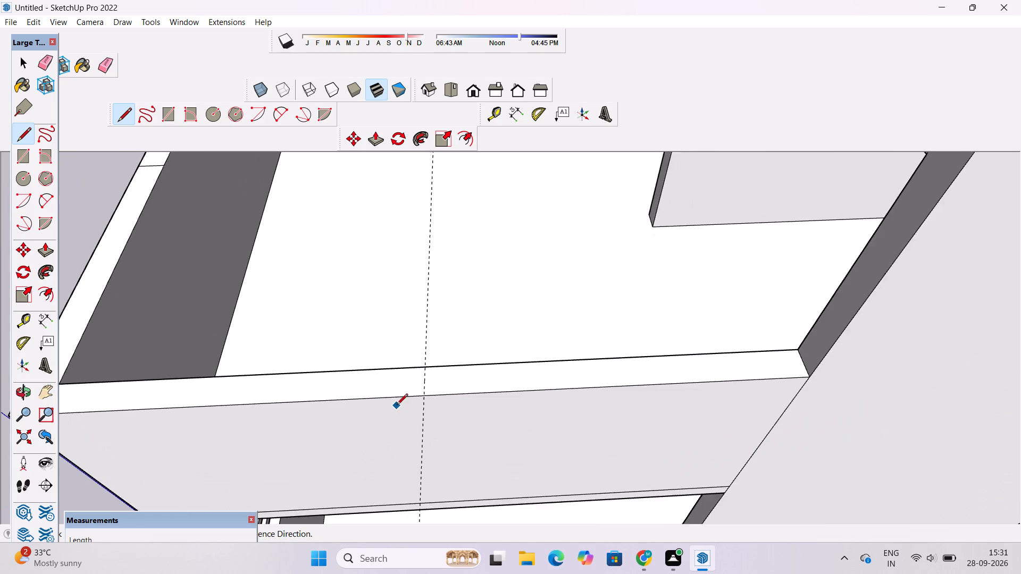
{"action": "scroll", "coordinate": [397, 406], "scroll_direction": "up", "scroll_amount": 9}
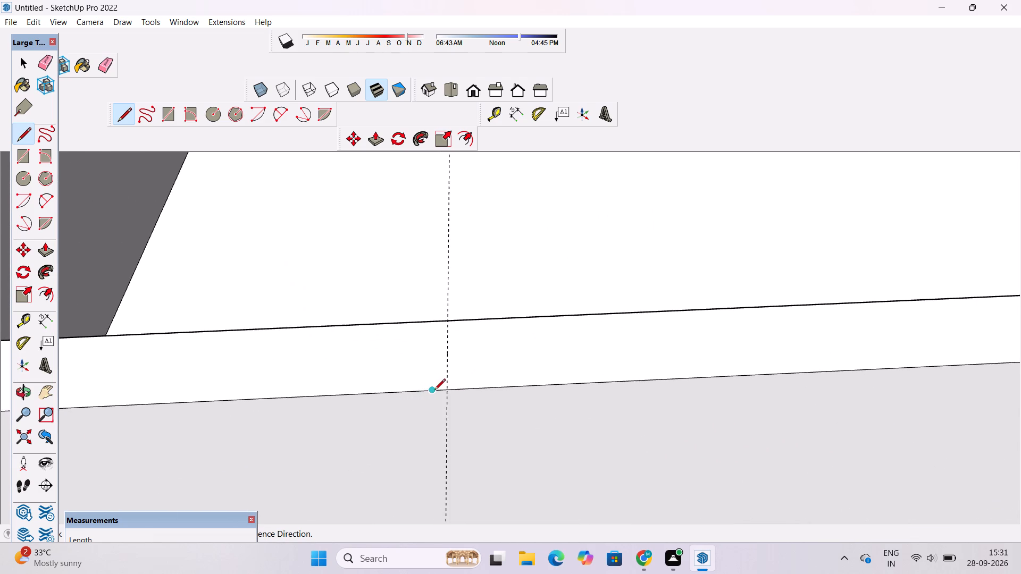
{"action": "scroll", "coordinate": [469, 349], "scroll_direction": "up", "scroll_amount": 3}
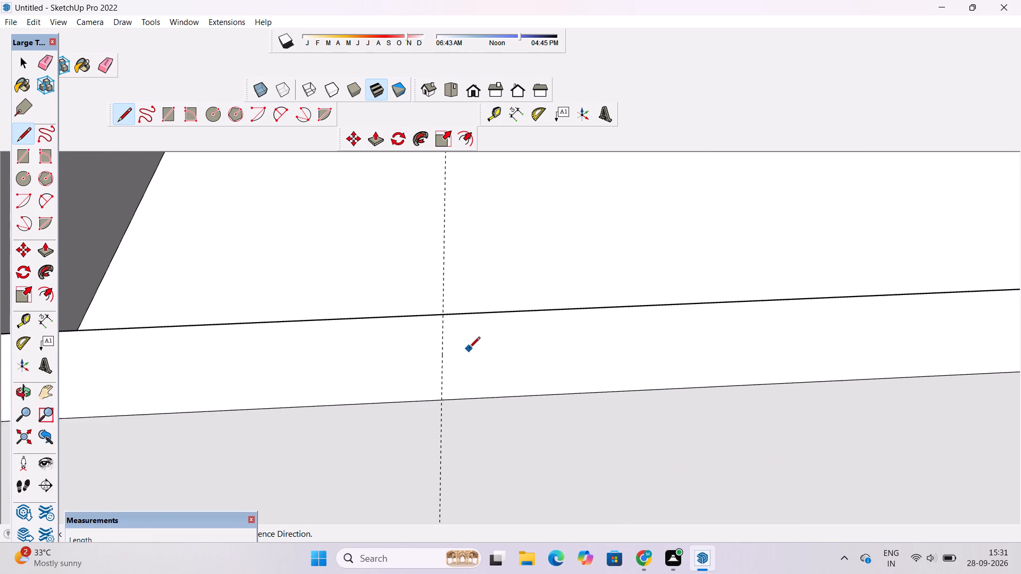
{"action": "left_click", "coordinate": [437, 407]}
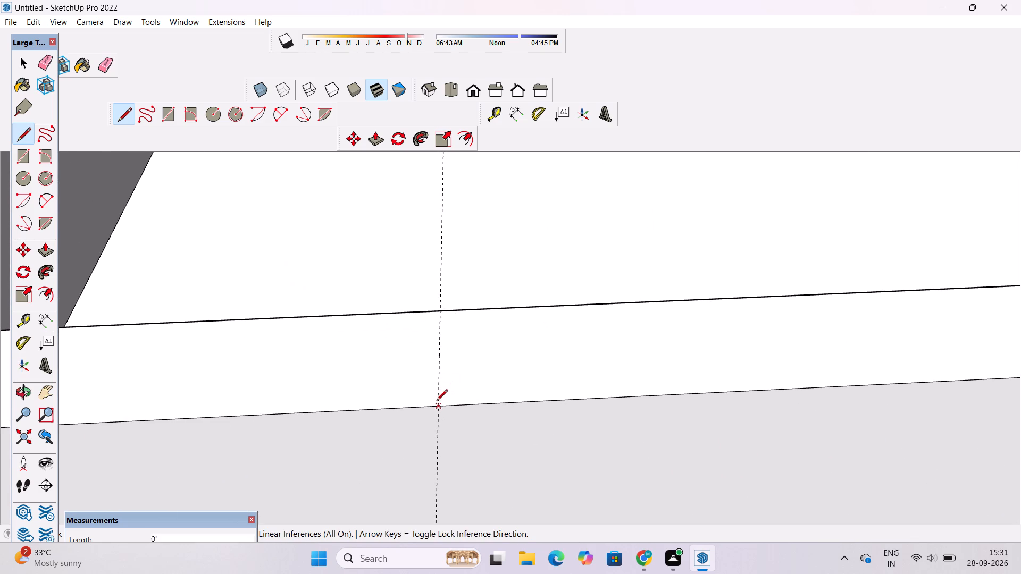
{"action": "left_click", "coordinate": [438, 311]}
{"action": "key", "text": "space"}
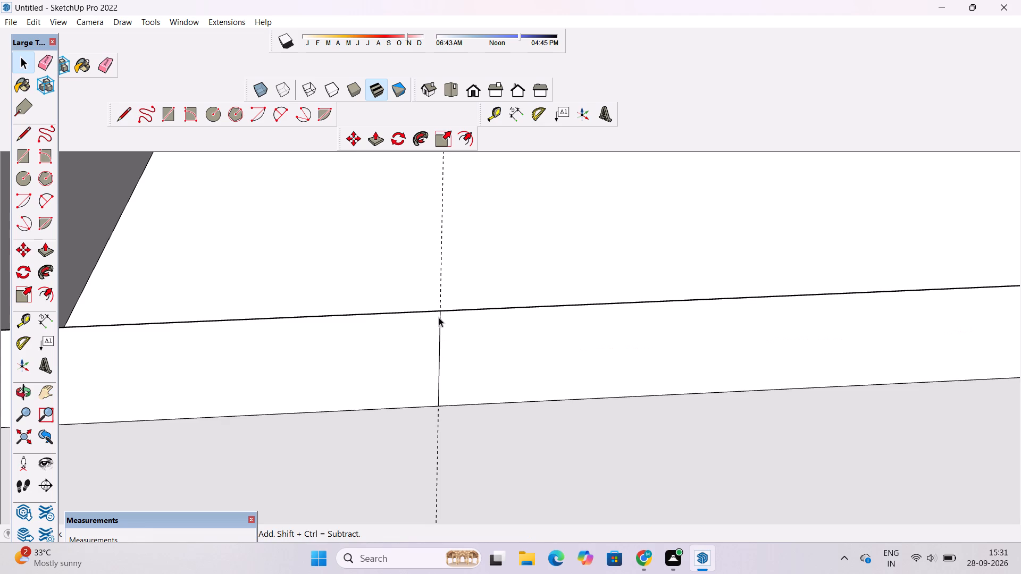
Erase the construction guide crossing the lower roof and its front parapet.
{"action": "type", "text": "re"}
{"action": "key", "text": "d"}
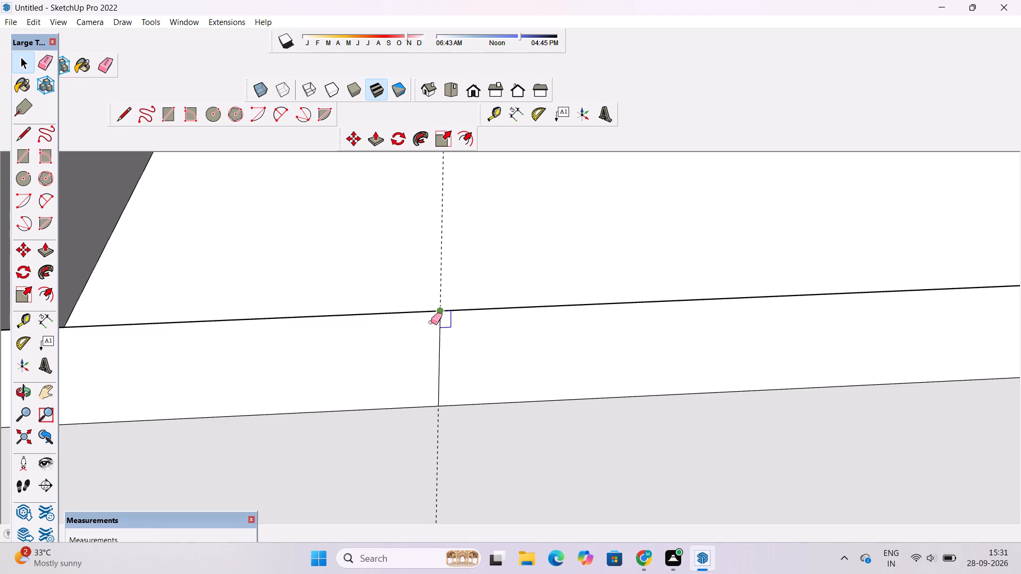
{"action": "key", "text": "e"}
{"action": "scroll", "coordinate": [422, 336], "scroll_direction": "down", "scroll_amount": 5}
{"action": "left_click_drag", "start_coordinate": [439, 263], "coordinate": [428, 276]}
Examine the front parapet's outer face and the dividing line across its top, above the wide side opening.
{"action": "key", "text": "o"}
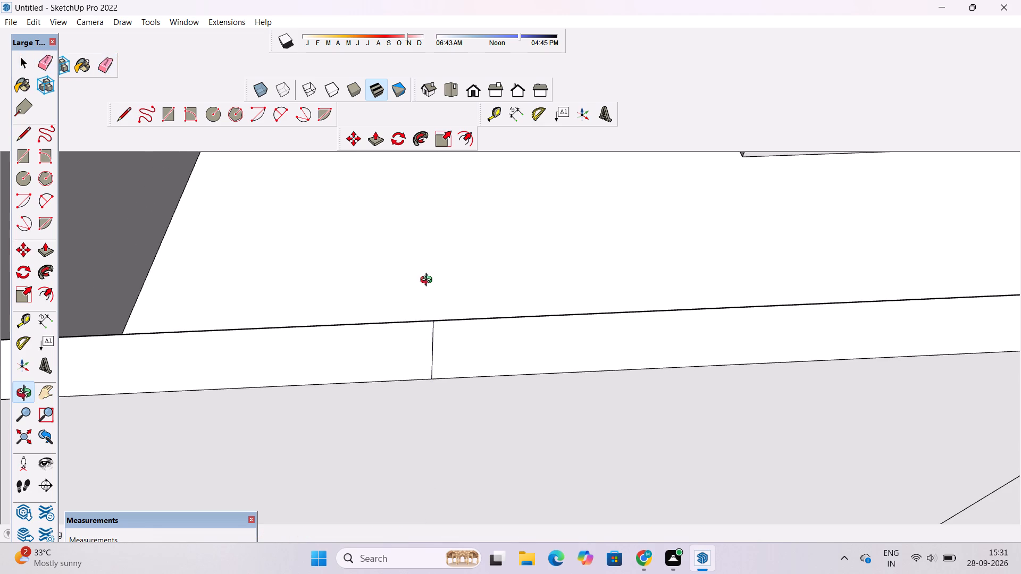
{"action": "scroll", "coordinate": [429, 285], "scroll_direction": "down", "scroll_amount": 6}
{"action": "left_click_drag", "start_coordinate": [431, 351], "coordinate": [440, 301]}
{"action": "scroll", "coordinate": [440, 301], "scroll_direction": "down", "scroll_amount": 4}
{"action": "left_click_drag", "start_coordinate": [429, 316], "coordinate": [455, 315], "text": "shift"}
{"action": "left_click_drag", "start_coordinate": [457, 335], "coordinate": [455, 319]}
{"action": "left_click_drag", "start_coordinate": [454, 318], "coordinate": [491, 314], "text": "shift"}
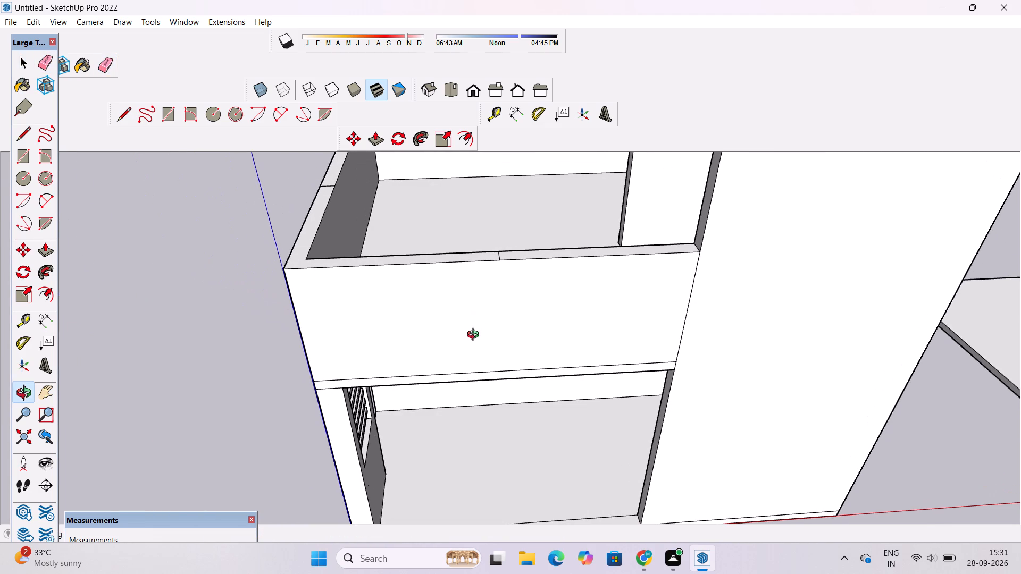
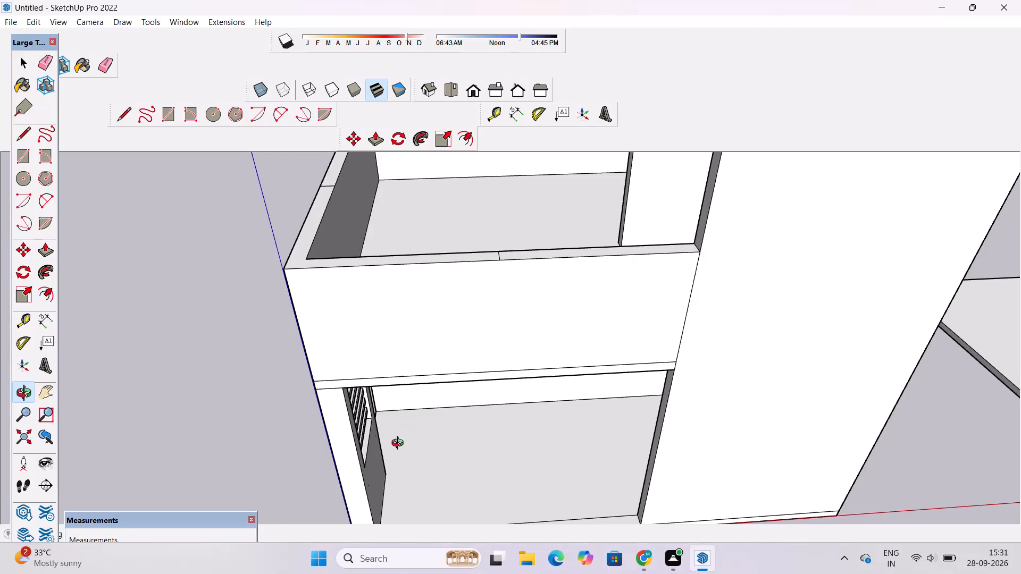
Place a horizontal guide 2.5' above the slab's top edge on the front parapet's outer face, above the wide opening.
{"action": "scroll", "coordinate": [365, 355], "scroll_direction": "down", "scroll_amount": 5}
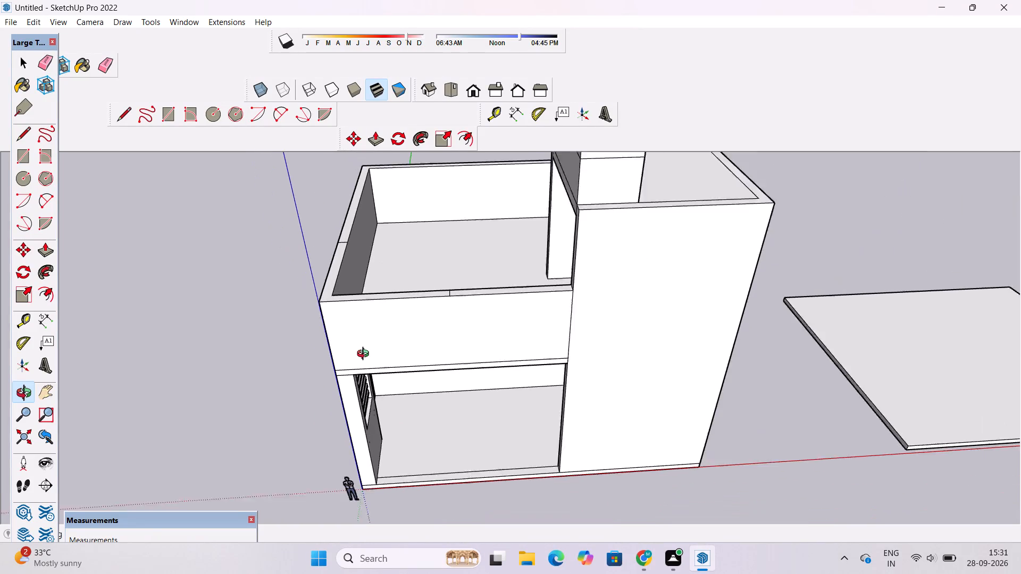
{"action": "scroll", "coordinate": [365, 355], "scroll_direction": "down", "scroll_amount": 3}
{"action": "left_click_drag", "start_coordinate": [354, 369], "coordinate": [366, 331]}
{"action": "scroll", "coordinate": [365, 337], "scroll_direction": "down", "scroll_amount": 1}
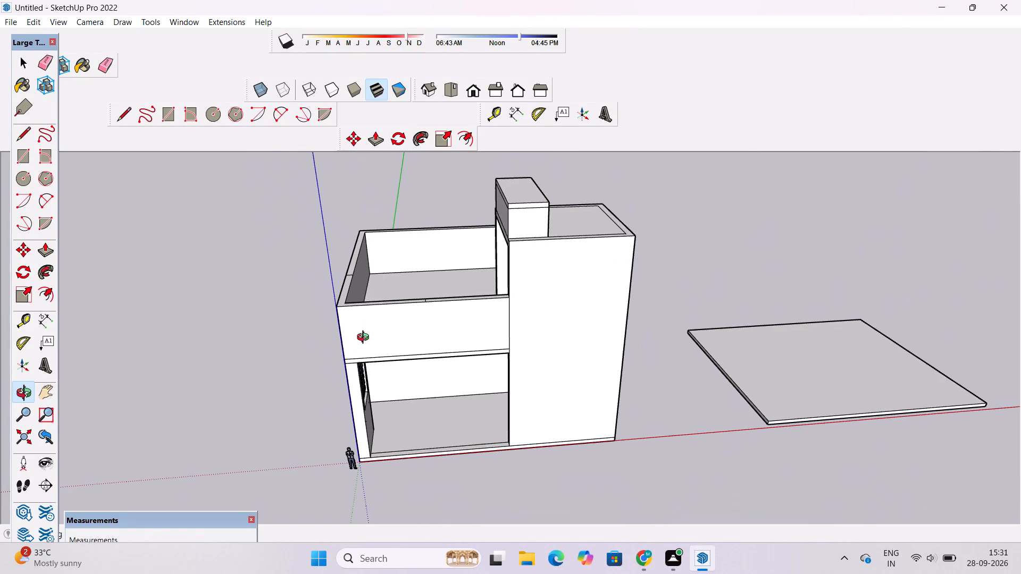
{"action": "scroll", "coordinate": [369, 337], "scroll_direction": "up", "scroll_amount": 3}
{"action": "left_click_drag", "start_coordinate": [386, 328], "coordinate": [387, 335]}
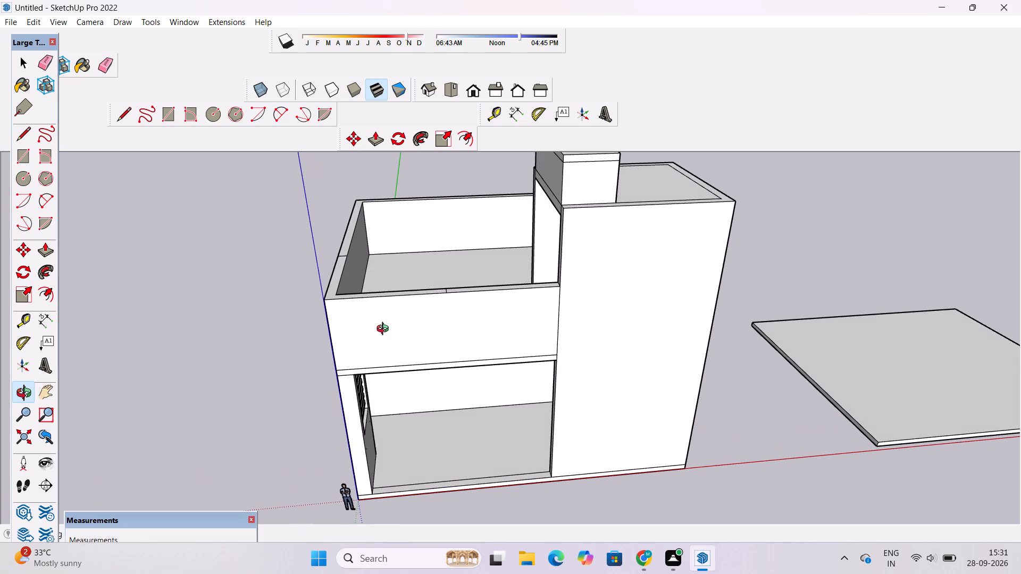
{"action": "scroll", "coordinate": [385, 330], "scroll_direction": "down", "scroll_amount": 1}
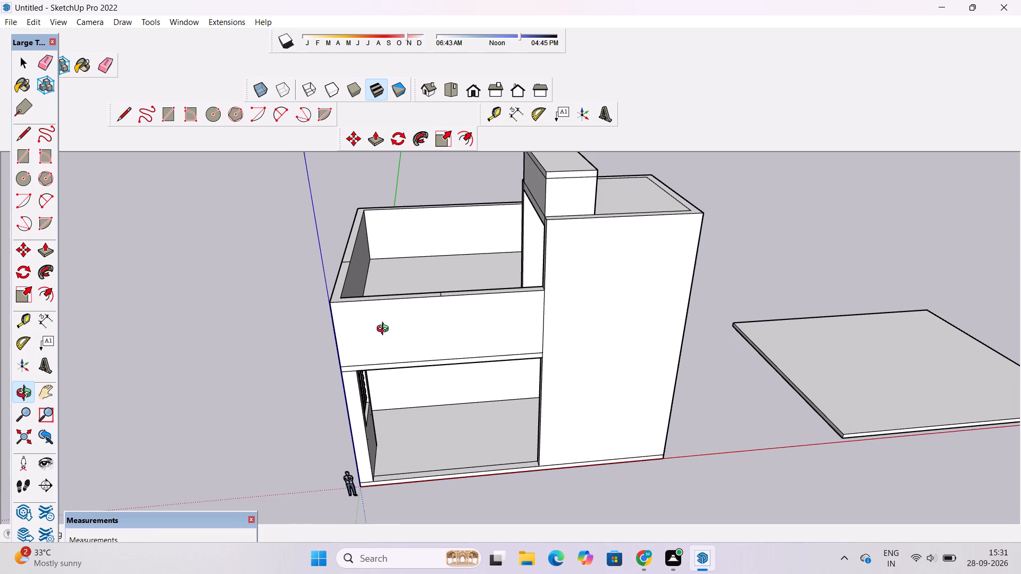
{"action": "left_click_drag", "start_coordinate": [528, 366], "coordinate": [521, 360]}
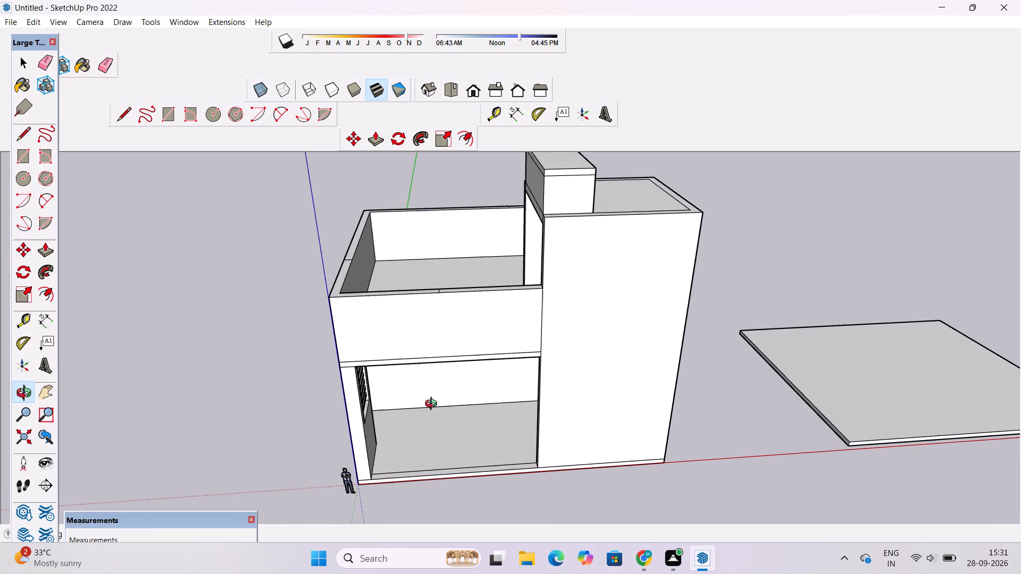
{"action": "scroll", "coordinate": [428, 402], "scroll_direction": "up", "scroll_amount": 3}
{"action": "left_click_drag", "start_coordinate": [427, 402], "coordinate": [419, 379]}
{"action": "left_click_drag", "start_coordinate": [406, 380], "coordinate": [425, 420], "text": "shift"}
{"action": "scroll", "coordinate": [425, 420], "scroll_direction": "up", "scroll_amount": 2}
{"action": "left_click_drag", "start_coordinate": [425, 420], "coordinate": [414, 379]}
{"action": "left_click_drag", "start_coordinate": [414, 376], "coordinate": [375, 383], "text": "shift"}
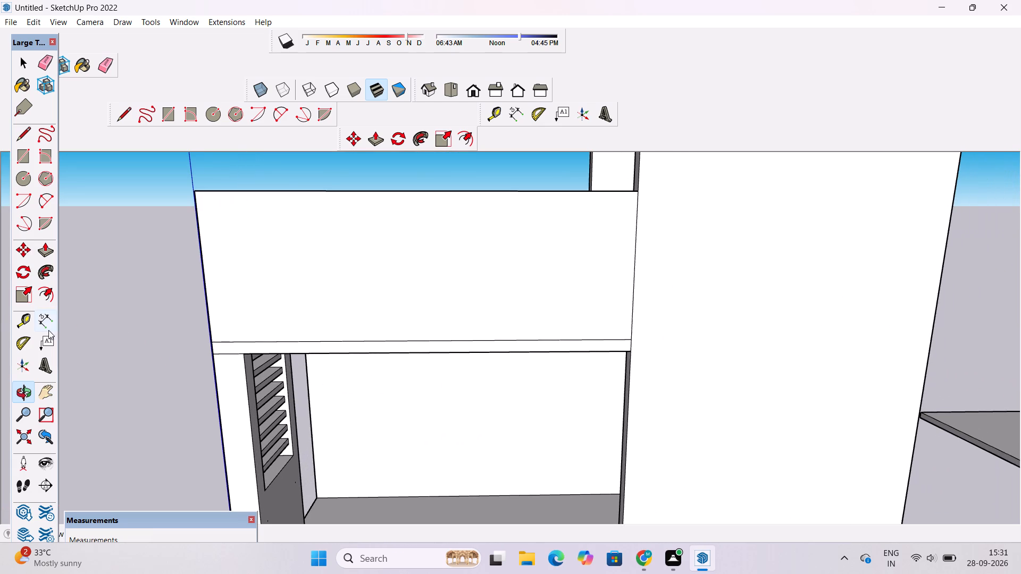
{"action": "left_click", "coordinate": [19, 318]}
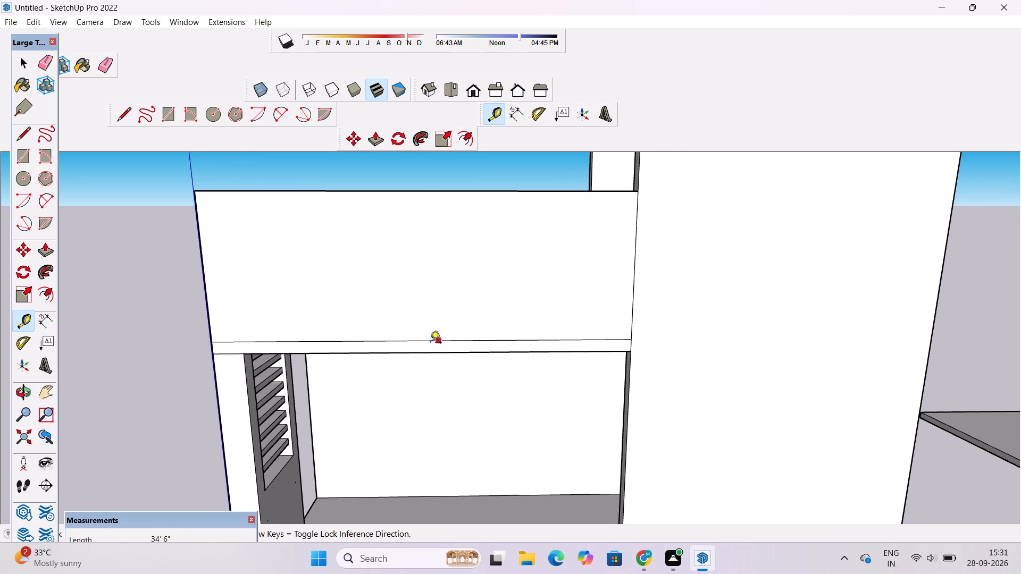
{"action": "left_click", "coordinate": [424, 341]}
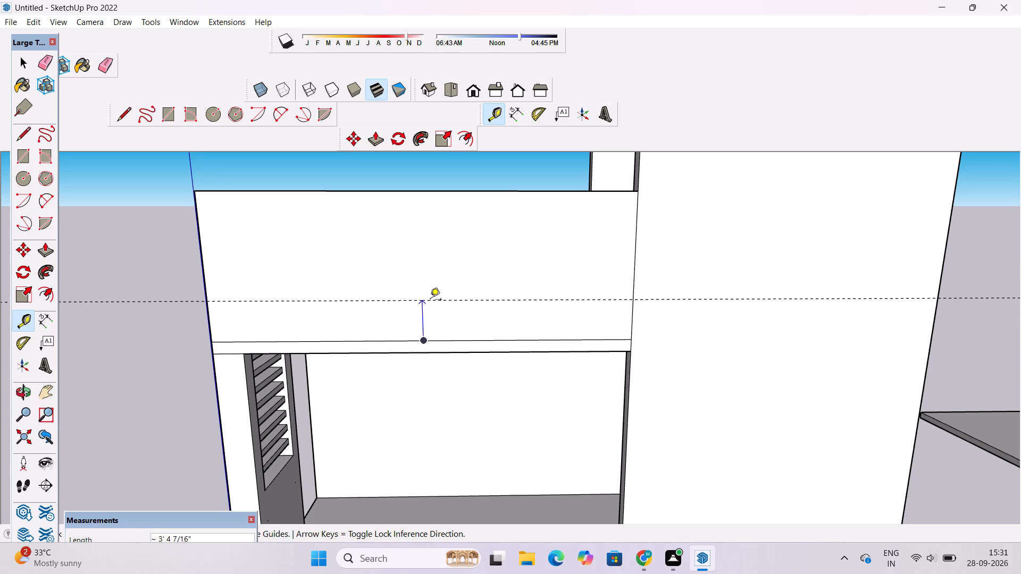
{"action": "type", "text": "2.5'"}
{"action": "key", "text": "Return"}
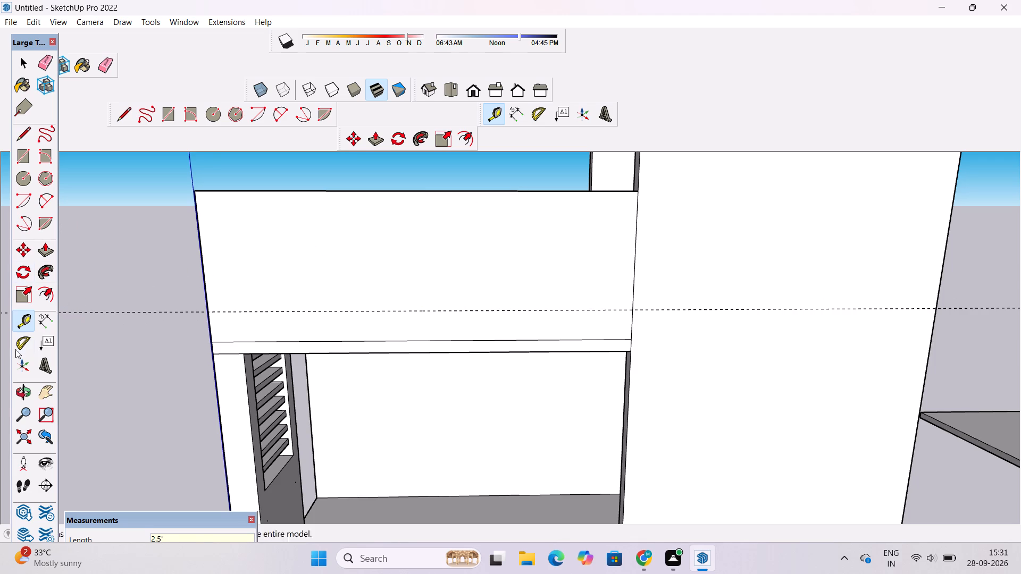
Place a matching horizontal guide 2' 6" above the slab's top edge on the adjacent parapet face, above the barred opening.
{"action": "left_click", "coordinate": [23, 394]}
{"action": "left_click_drag", "start_coordinate": [222, 320], "coordinate": [424, 267]}
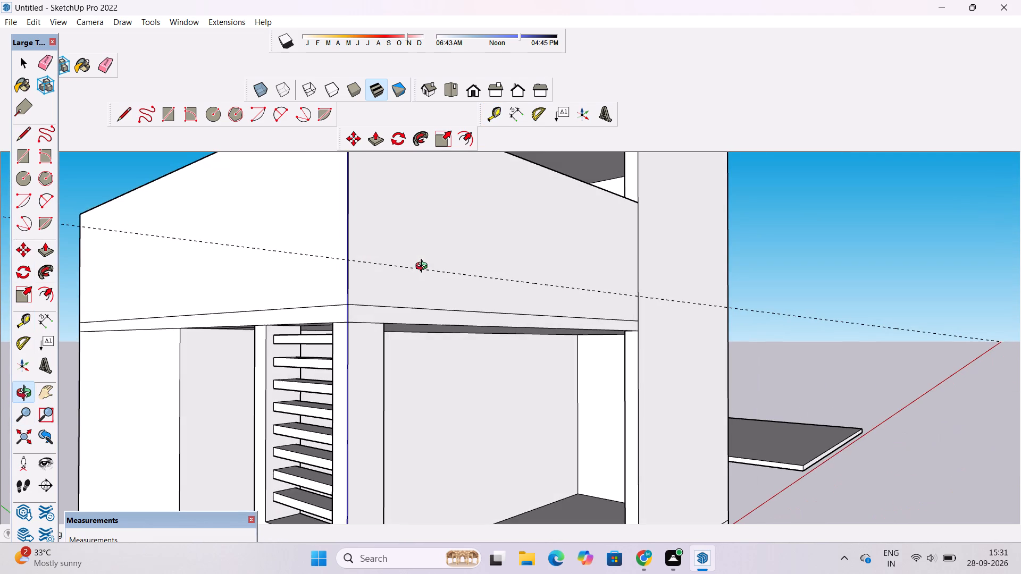
{"action": "scroll", "coordinate": [390, 288], "scroll_direction": "down", "scroll_amount": 4}
{"action": "left_click_drag", "start_coordinate": [304, 292], "coordinate": [379, 311]}
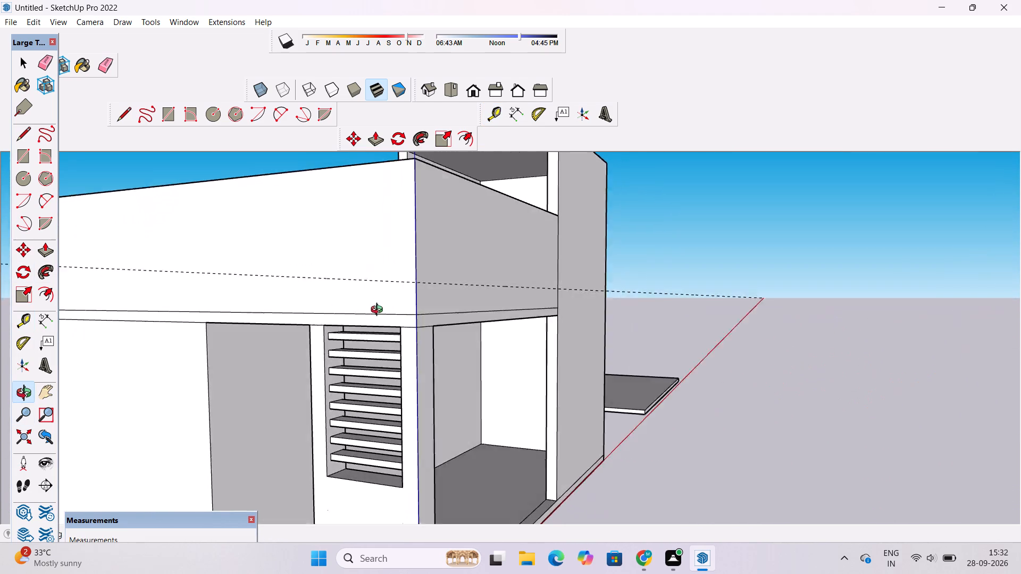
{"action": "left_click_drag", "start_coordinate": [379, 311], "coordinate": [404, 326]}
{"action": "scroll", "coordinate": [339, 331], "scroll_direction": "up", "scroll_amount": 2}
{"action": "left_click_drag", "start_coordinate": [357, 325], "coordinate": [323, 316]}
{"action": "left_click_drag", "start_coordinate": [321, 320], "coordinate": [401, 326]}
{"action": "left_click_drag", "start_coordinate": [401, 326], "coordinate": [364, 316]}
{"action": "scroll", "coordinate": [358, 318], "scroll_direction": "down", "scroll_amount": 4}
{"action": "left_click_drag", "start_coordinate": [355, 325], "coordinate": [355, 305]}
{"action": "key", "text": "t"}
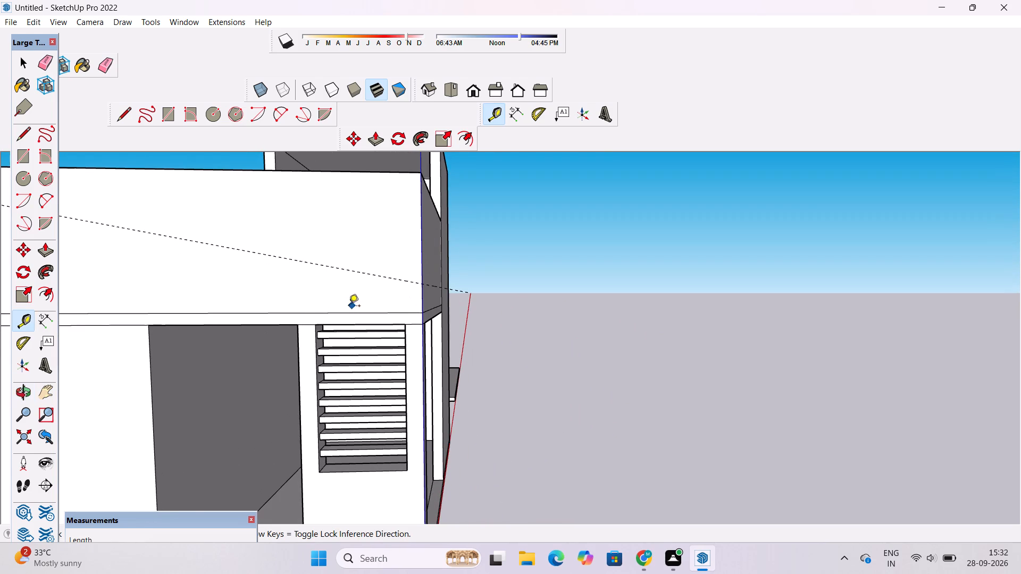
{"action": "scroll", "coordinate": [317, 313], "scroll_direction": "down", "scroll_amount": 3}
{"action": "left_click", "coordinate": [316, 314]}
{"action": "scroll", "coordinate": [334, 280], "scroll_direction": "up", "scroll_amount": 5}
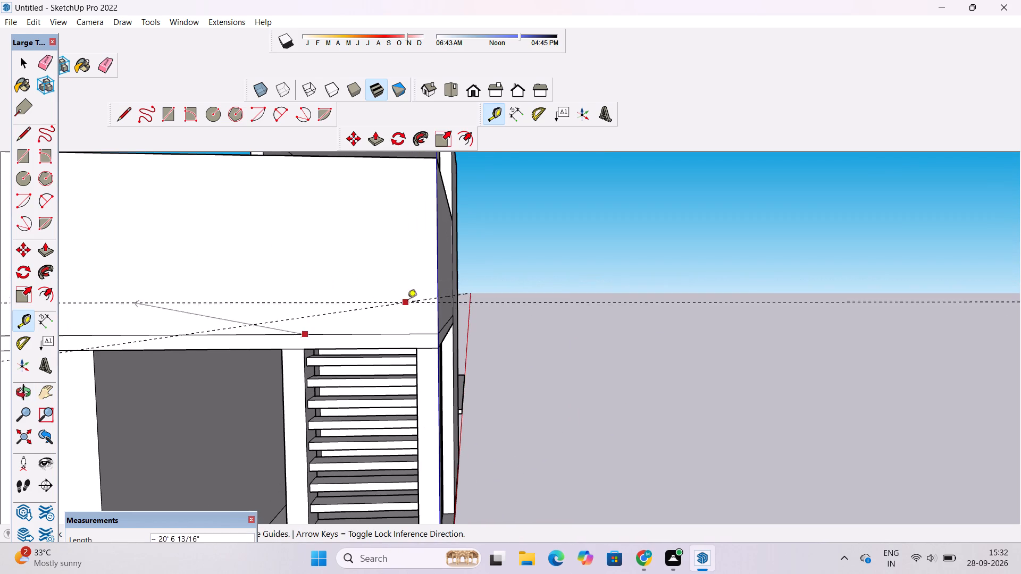
{"action": "left_click", "coordinate": [439, 298]}
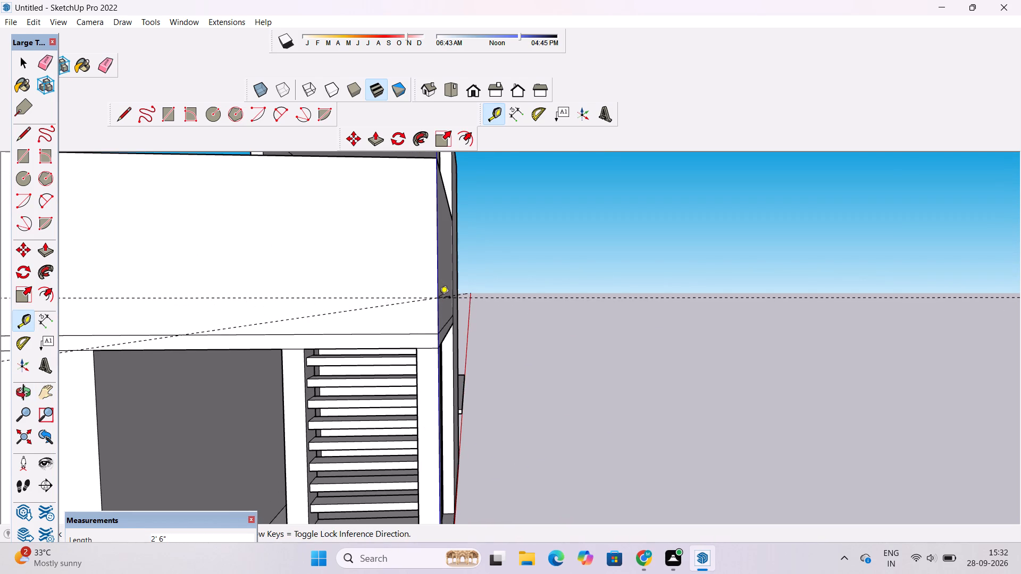
{"action": "key", "text": "c"}
Examine the front parapet face and the wide opening below it, with the guides meeting at the building's corner.
{"action": "left_click", "coordinate": [26, 394]}
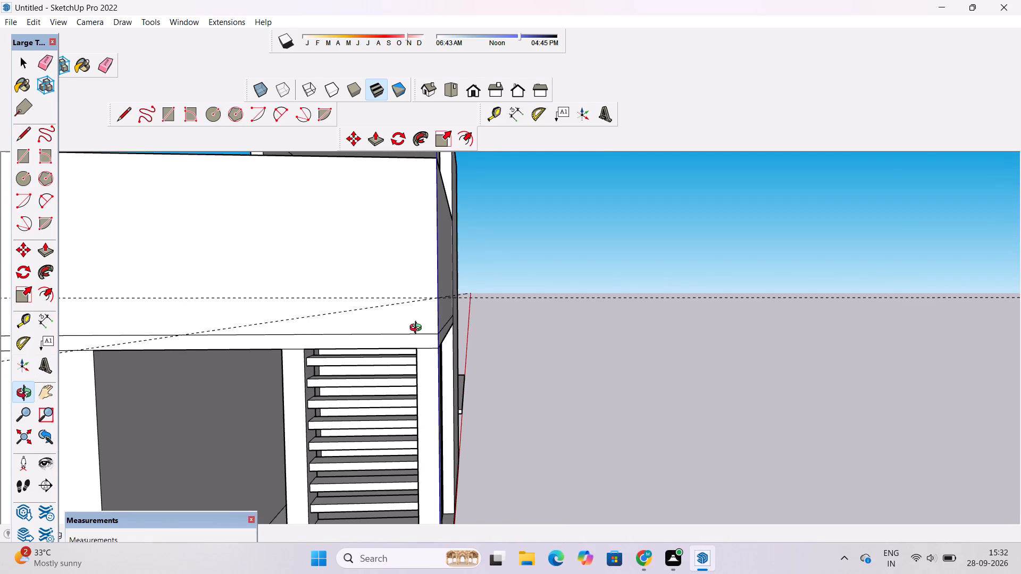
{"action": "left_click_drag", "start_coordinate": [419, 330], "coordinate": [227, 372]}
{"action": "left_click_drag", "start_coordinate": [568, 310], "coordinate": [445, 329]}
{"action": "left_click_drag", "start_coordinate": [489, 324], "coordinate": [426, 333], "text": "shift"}
{"action": "left_click_drag", "start_coordinate": [421, 372], "coordinate": [392, 328]}
{"action": "left_click_drag", "start_coordinate": [394, 341], "coordinate": [396, 331], "text": "shift"}
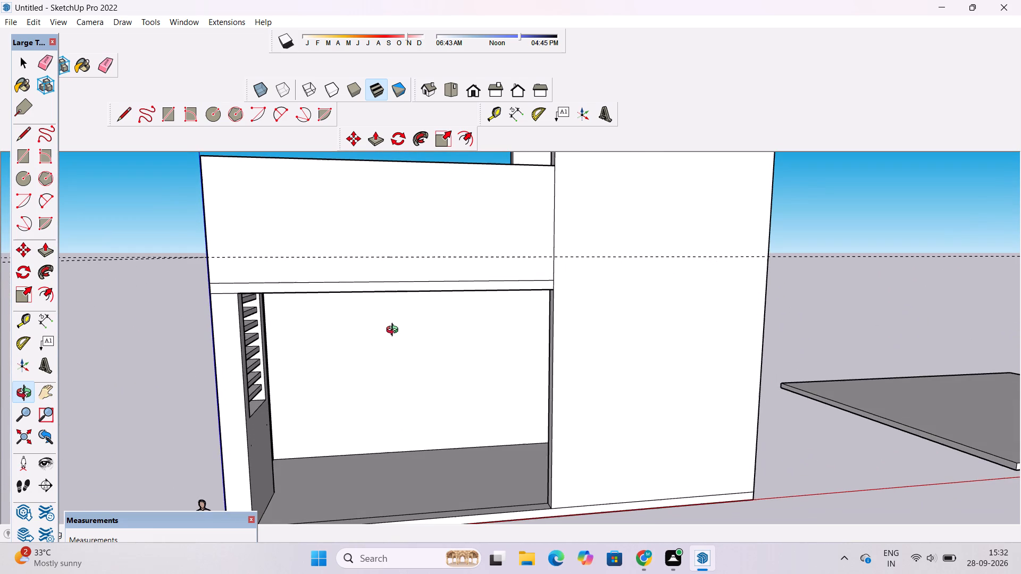
{"action": "scroll", "coordinate": [395, 334], "scroll_direction": "down", "scroll_amount": 5}
{"action": "left_click_drag", "start_coordinate": [397, 335], "coordinate": [409, 306], "text": "shift"}
{"action": "left_click_drag", "start_coordinate": [407, 327], "coordinate": [399, 362]}
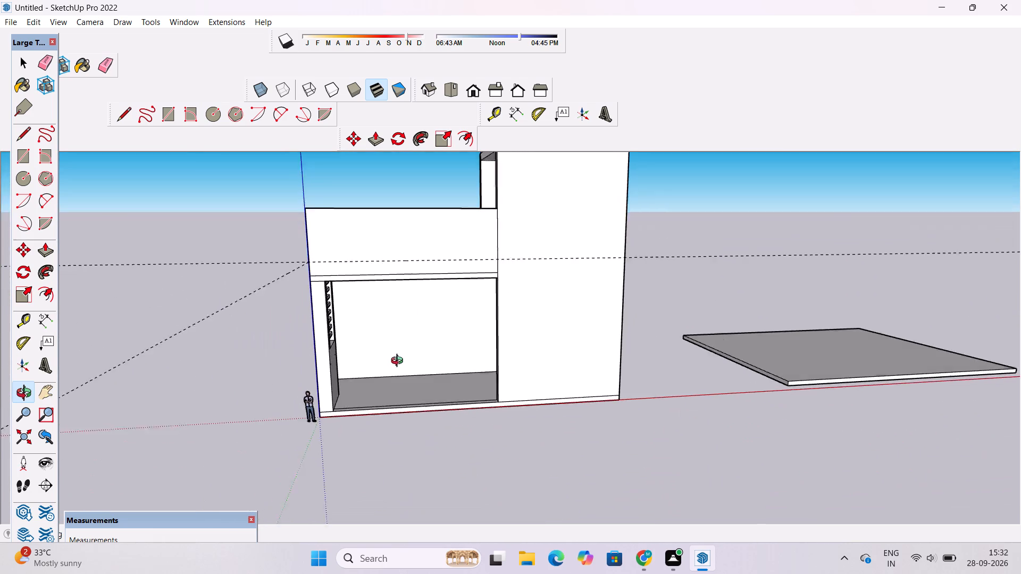
{"action": "left_click_drag", "start_coordinate": [399, 362], "coordinate": [356, 397]}
{"action": "scroll", "coordinate": [329, 410], "scroll_direction": "up", "scroll_amount": 4}
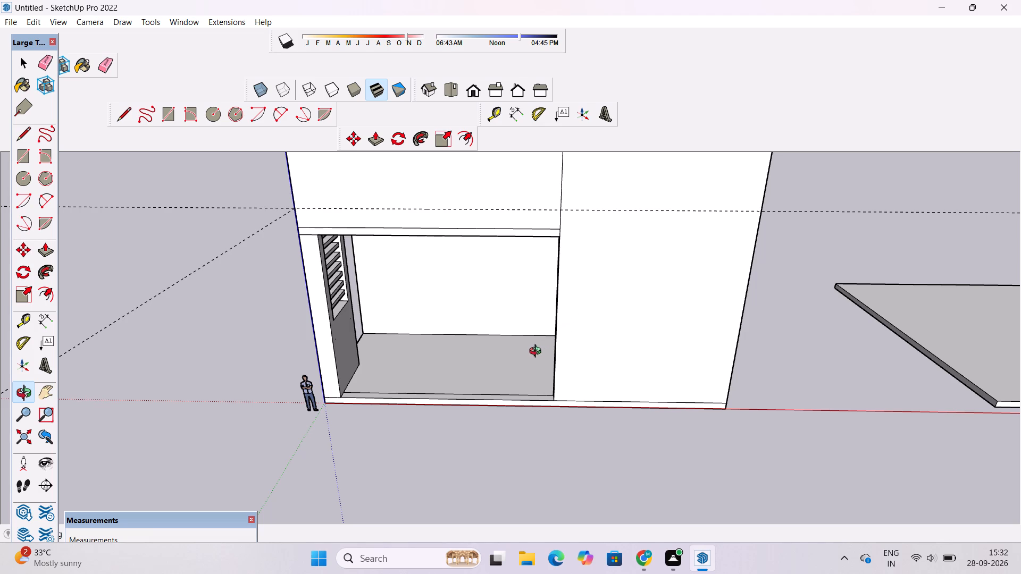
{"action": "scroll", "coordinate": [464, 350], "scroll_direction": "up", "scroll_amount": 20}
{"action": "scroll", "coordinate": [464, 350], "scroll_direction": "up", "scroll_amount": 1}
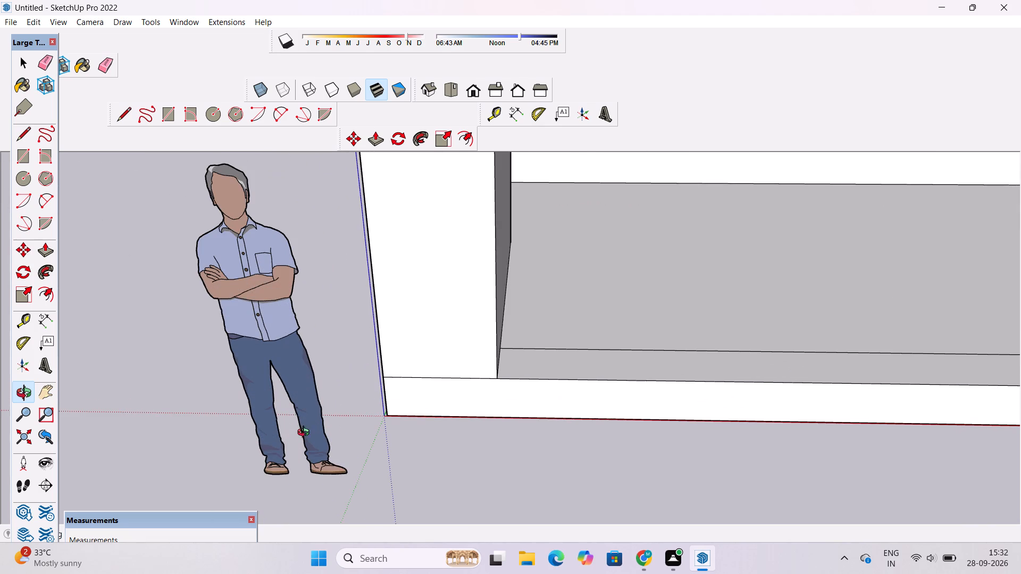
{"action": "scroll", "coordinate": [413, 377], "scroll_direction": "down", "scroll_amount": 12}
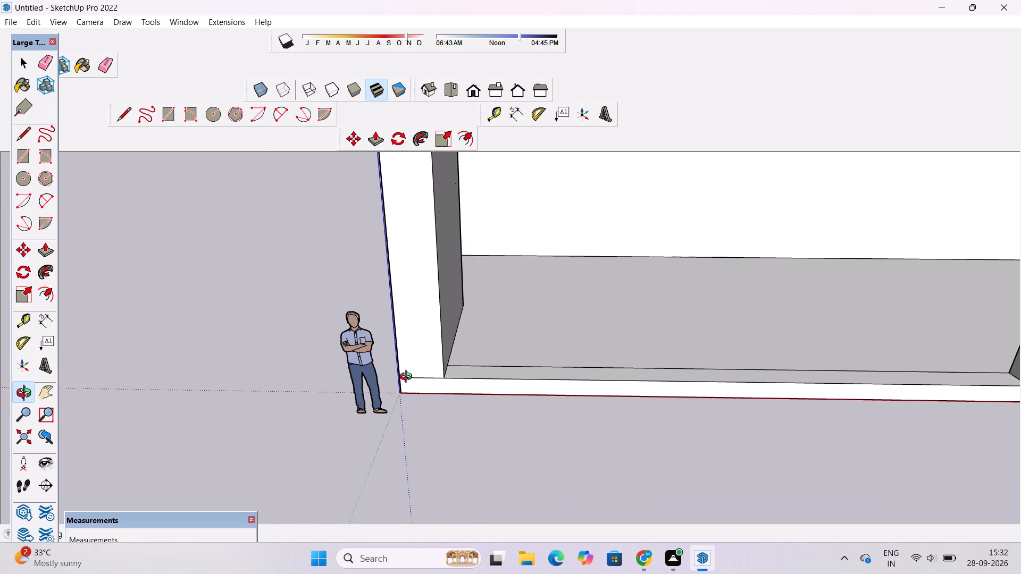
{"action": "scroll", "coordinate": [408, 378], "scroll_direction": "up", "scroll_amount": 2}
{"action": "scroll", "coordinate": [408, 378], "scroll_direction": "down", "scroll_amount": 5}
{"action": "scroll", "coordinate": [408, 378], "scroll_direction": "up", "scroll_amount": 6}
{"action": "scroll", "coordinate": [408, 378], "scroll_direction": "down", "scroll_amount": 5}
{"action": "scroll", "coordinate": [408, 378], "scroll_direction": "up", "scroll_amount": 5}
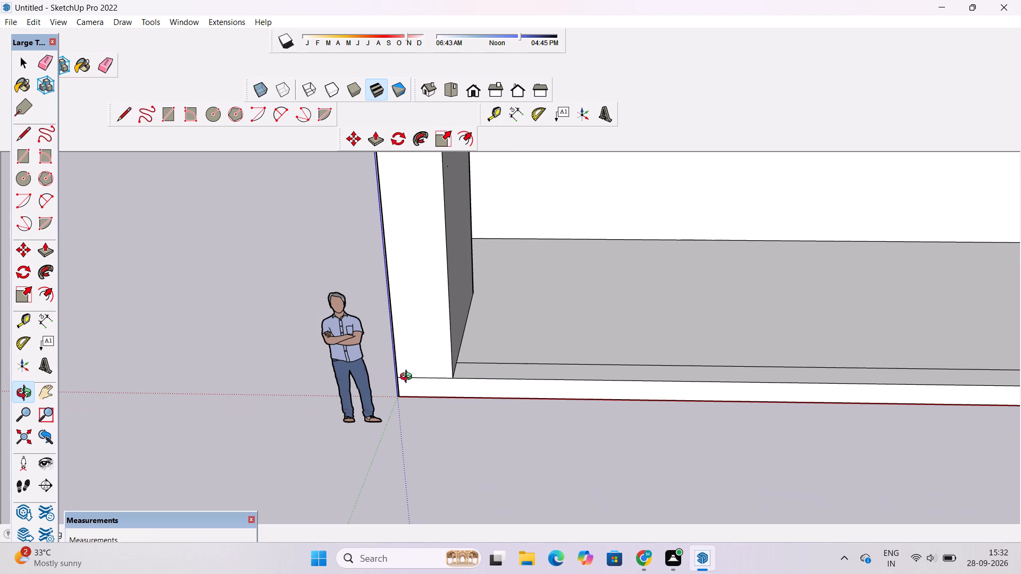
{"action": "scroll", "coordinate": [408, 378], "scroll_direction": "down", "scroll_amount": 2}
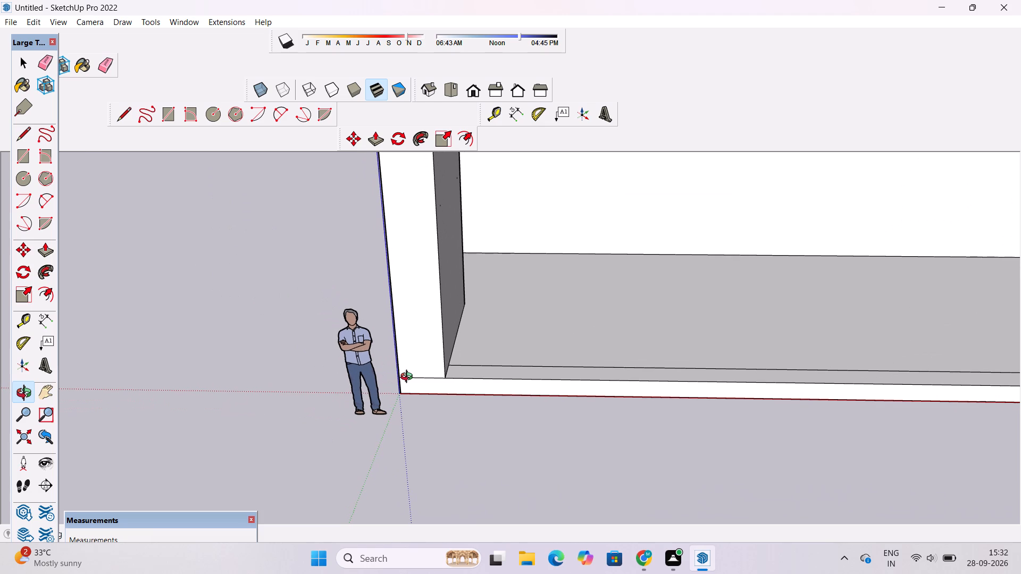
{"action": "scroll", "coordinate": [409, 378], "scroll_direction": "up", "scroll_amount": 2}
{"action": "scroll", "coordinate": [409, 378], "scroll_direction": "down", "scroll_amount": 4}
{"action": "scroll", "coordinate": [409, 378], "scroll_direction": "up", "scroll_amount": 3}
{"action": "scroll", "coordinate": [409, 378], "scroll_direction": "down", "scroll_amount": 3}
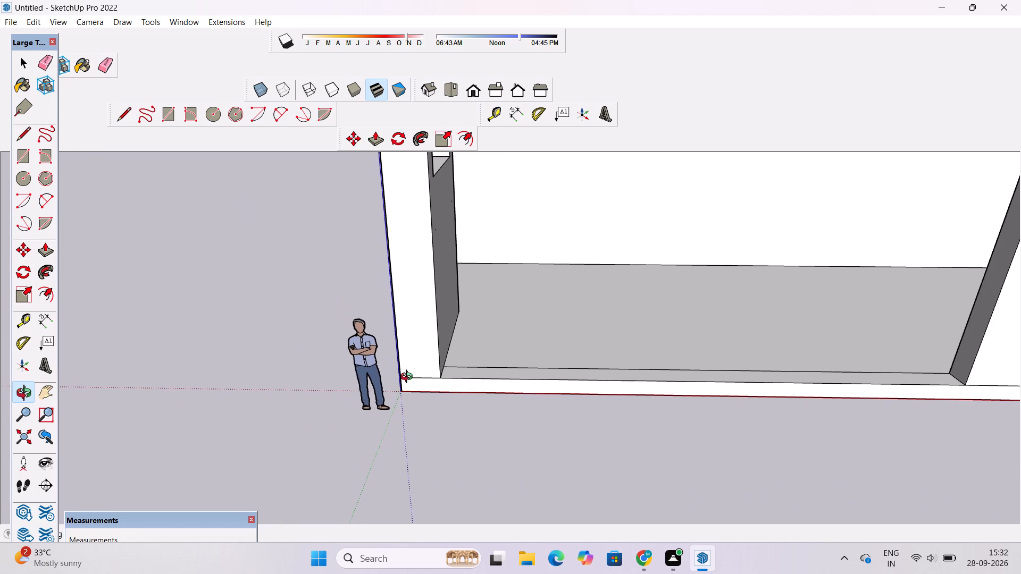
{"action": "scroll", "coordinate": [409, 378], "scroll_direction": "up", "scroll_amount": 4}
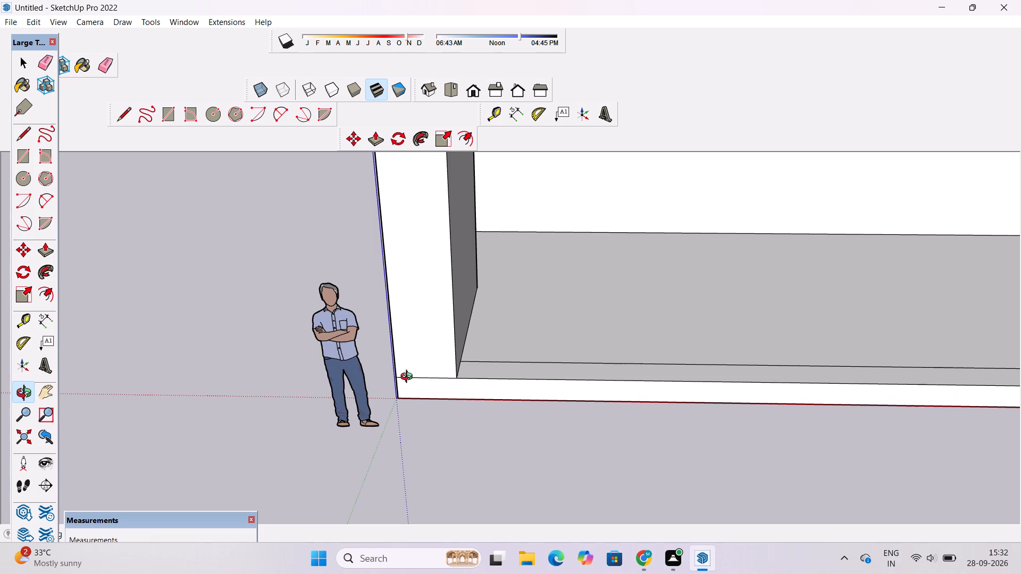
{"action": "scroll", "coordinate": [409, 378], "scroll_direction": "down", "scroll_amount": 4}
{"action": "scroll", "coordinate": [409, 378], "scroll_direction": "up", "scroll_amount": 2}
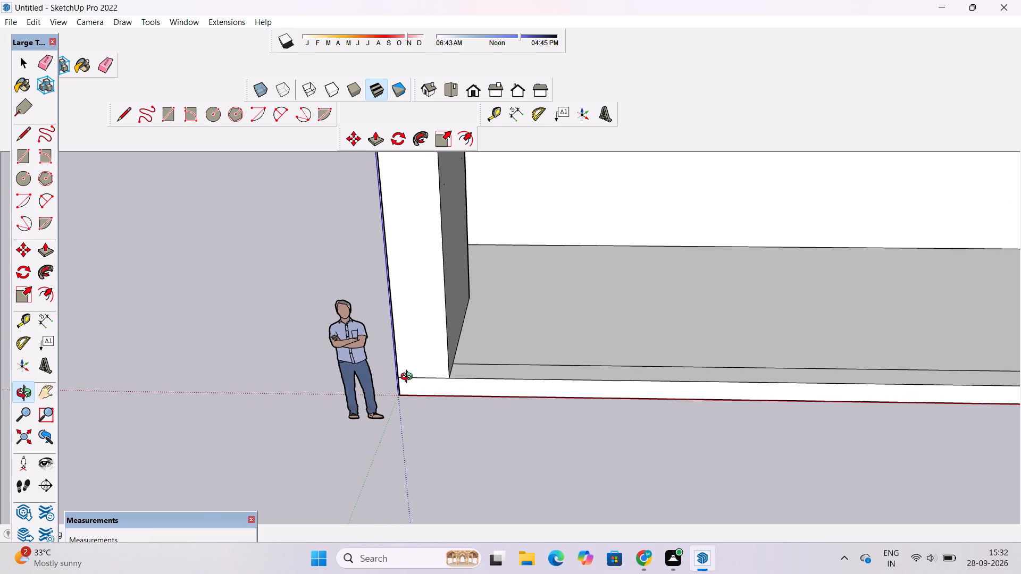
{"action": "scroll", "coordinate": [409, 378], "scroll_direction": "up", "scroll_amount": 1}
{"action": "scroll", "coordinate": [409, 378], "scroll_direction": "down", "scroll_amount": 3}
Examine the front elevation as a whole, comparing the guide height with the parapet, wide opening and tall block.
{"action": "left_click_drag", "start_coordinate": [450, 360], "coordinate": [391, 377], "text": "shift"}
{"action": "scroll", "coordinate": [391, 372], "scroll_direction": "down", "scroll_amount": 7}
{"action": "left_click", "coordinate": [426, 400]}
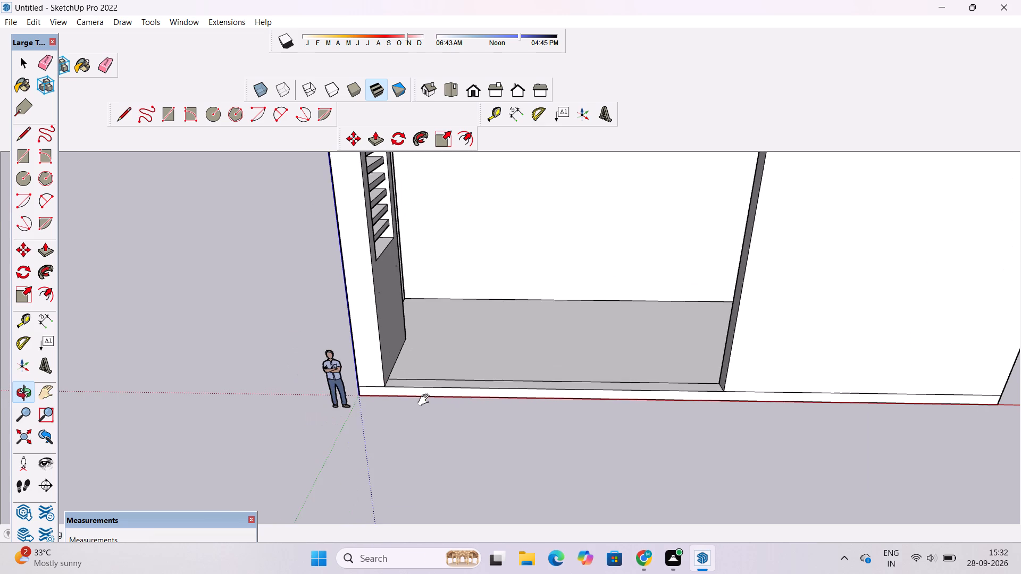
{"action": "left_click_drag", "start_coordinate": [431, 418], "coordinate": [440, 395]}
{"action": "scroll", "coordinate": [440, 392], "scroll_direction": "down", "scroll_amount": 3}
{"action": "left_click_drag", "start_coordinate": [442, 391], "coordinate": [439, 412], "text": "shift"}
{"action": "left_click_drag", "start_coordinate": [439, 414], "coordinate": [443, 391]}
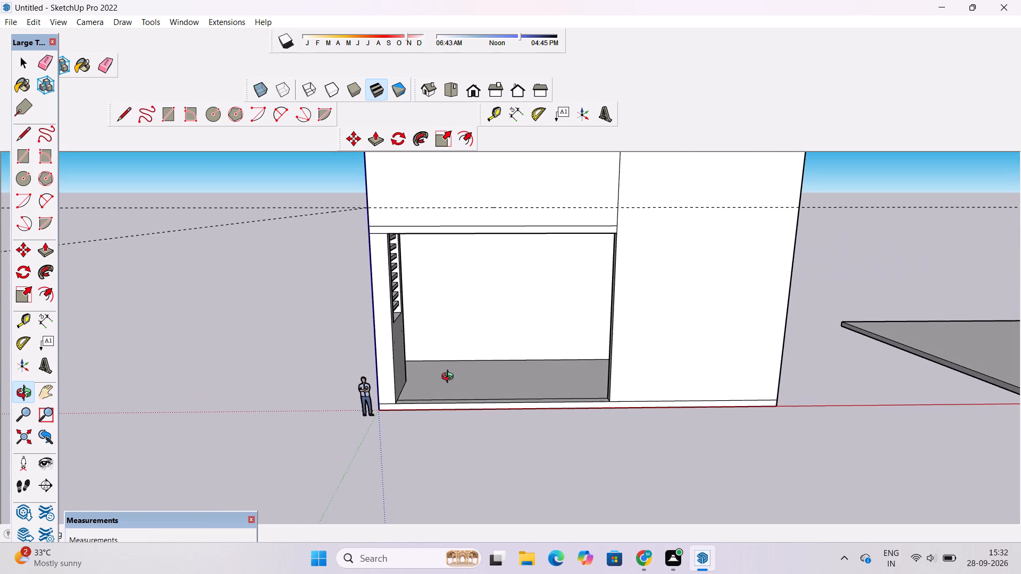
{"action": "left_click_drag", "start_coordinate": [455, 371], "coordinate": [450, 387], "text": "shift"}
{"action": "left_click_drag", "start_coordinate": [454, 399], "coordinate": [457, 377]}
{"action": "scroll", "coordinate": [460, 370], "scroll_direction": "down", "scroll_amount": 3}
{"action": "left_click_drag", "start_coordinate": [462, 367], "coordinate": [463, 385], "text": "shift"}
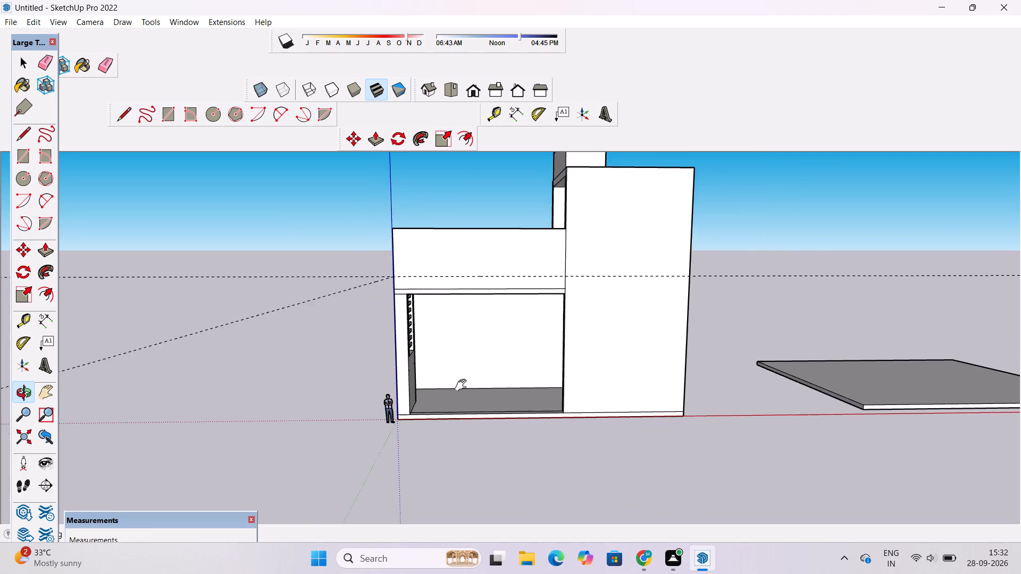
{"action": "left_click_drag", "start_coordinate": [463, 385], "coordinate": [464, 392], "text": "shift"}
{"action": "left_click_drag", "start_coordinate": [464, 404], "coordinate": [466, 391]}
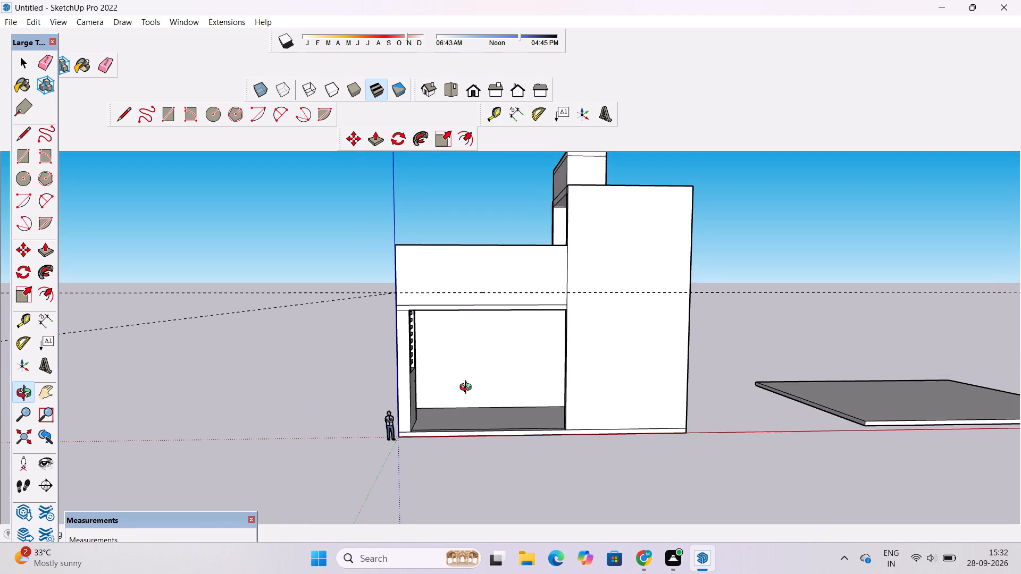
{"action": "scroll", "coordinate": [468, 389], "scroll_direction": "down", "scroll_amount": 3}
{"action": "scroll", "coordinate": [468, 389], "scroll_direction": "up", "scroll_amount": 3}
{"action": "scroll", "coordinate": [468, 389], "scroll_direction": "down", "scroll_amount": 2}
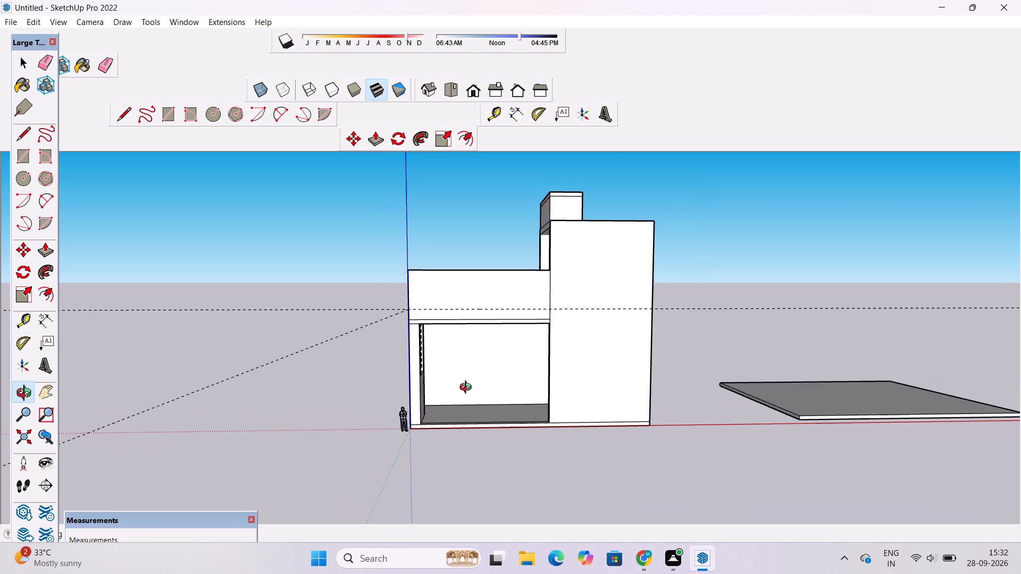
{"action": "scroll", "coordinate": [456, 401], "scroll_direction": "down", "scroll_amount": 2}
Place a vertical guide on the side parapet face, 27' from its far edge, aligned with the doorway's near top corner.
{"action": "left_click_drag", "start_coordinate": [479, 412], "coordinate": [466, 470]}
{"action": "scroll", "coordinate": [447, 432], "scroll_direction": "up", "scroll_amount": 3}
{"action": "left_click_drag", "start_coordinate": [447, 389], "coordinate": [304, 416]}
{"action": "scroll", "coordinate": [401, 300], "scroll_direction": "up", "scroll_amount": 5}
{"action": "left_click_drag", "start_coordinate": [260, 333], "coordinate": [515, 328]}
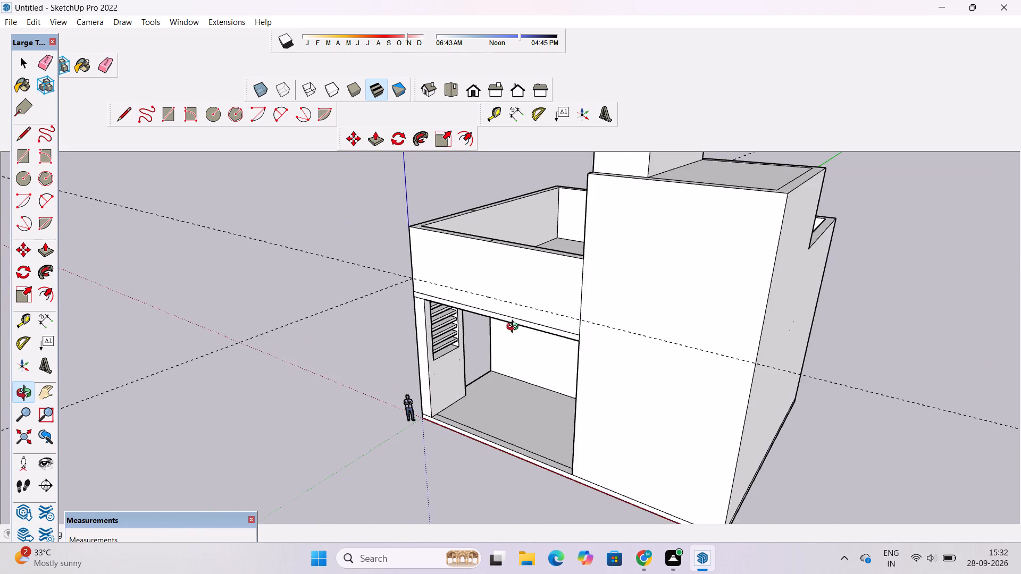
{"action": "left_click_drag", "start_coordinate": [515, 328], "coordinate": [746, 342]}
{"action": "scroll", "coordinate": [523, 347], "scroll_direction": "up", "scroll_amount": 4}
{"action": "left_click_drag", "start_coordinate": [558, 330], "coordinate": [555, 341], "text": "shift"}
{"action": "left_click", "coordinate": [508, 348], "text": "shift"}
{"action": "scroll", "coordinate": [506, 348], "scroll_direction": "down", "scroll_amount": 2}
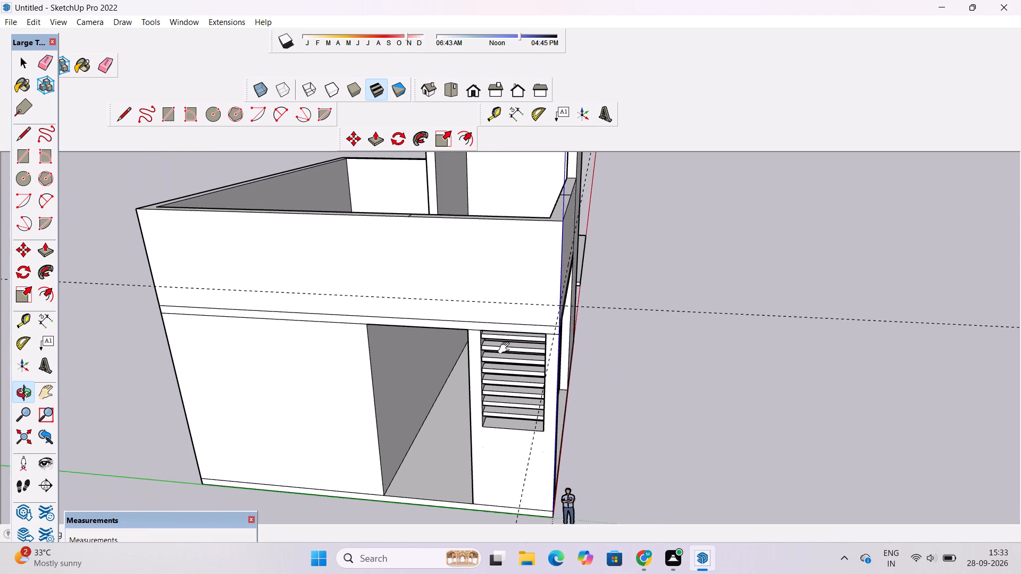
{"action": "left_click_drag", "start_coordinate": [506, 348], "coordinate": [515, 338], "text": "shift"}
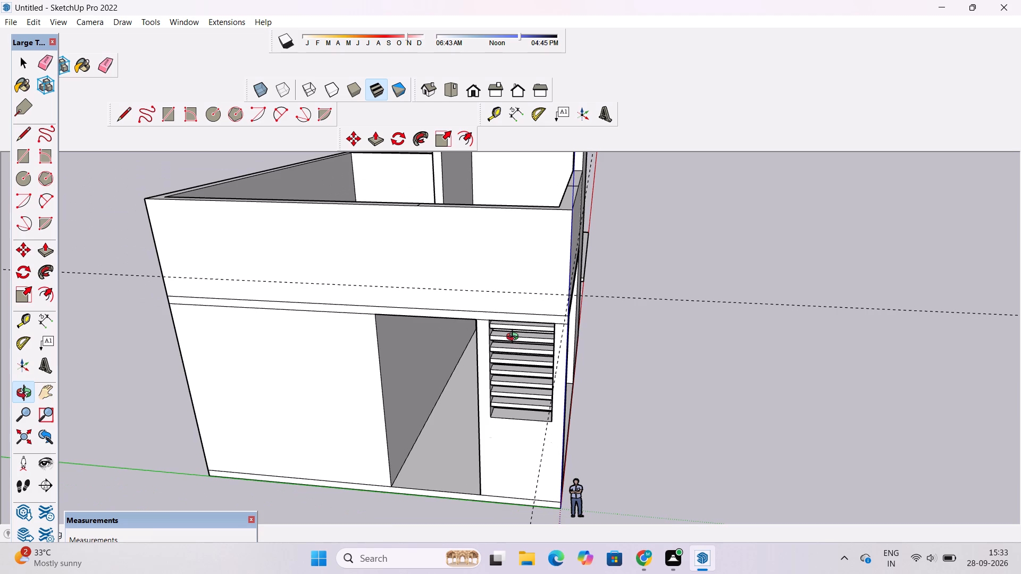
{"action": "key", "text": "t"}
{"action": "scroll", "coordinate": [510, 335], "scroll_direction": "down", "scroll_amount": 4}
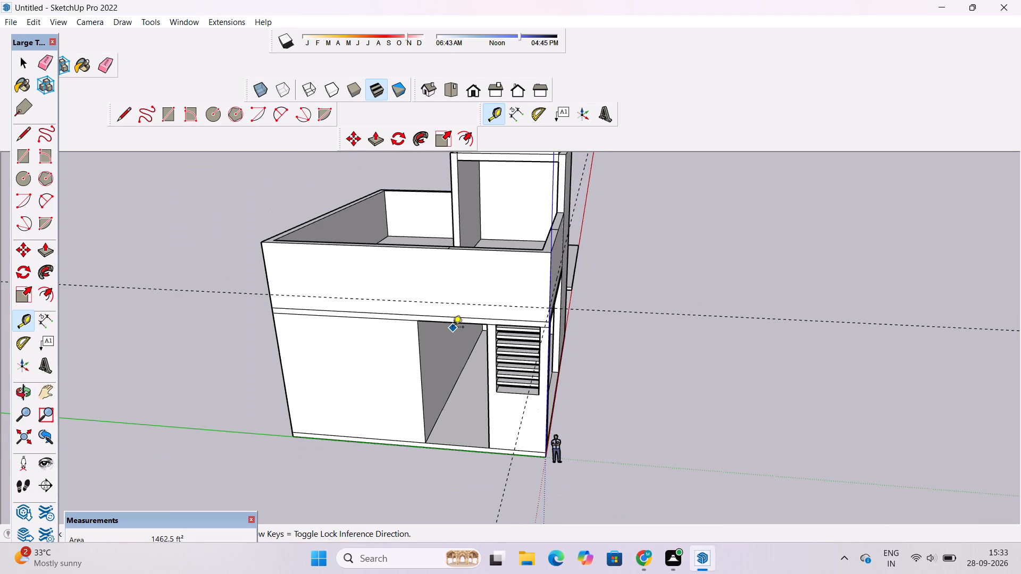
{"action": "scroll", "coordinate": [333, 280], "scroll_direction": "up", "scroll_amount": 4}
{"action": "scroll", "coordinate": [262, 278], "scroll_direction": "up", "scroll_amount": 4}
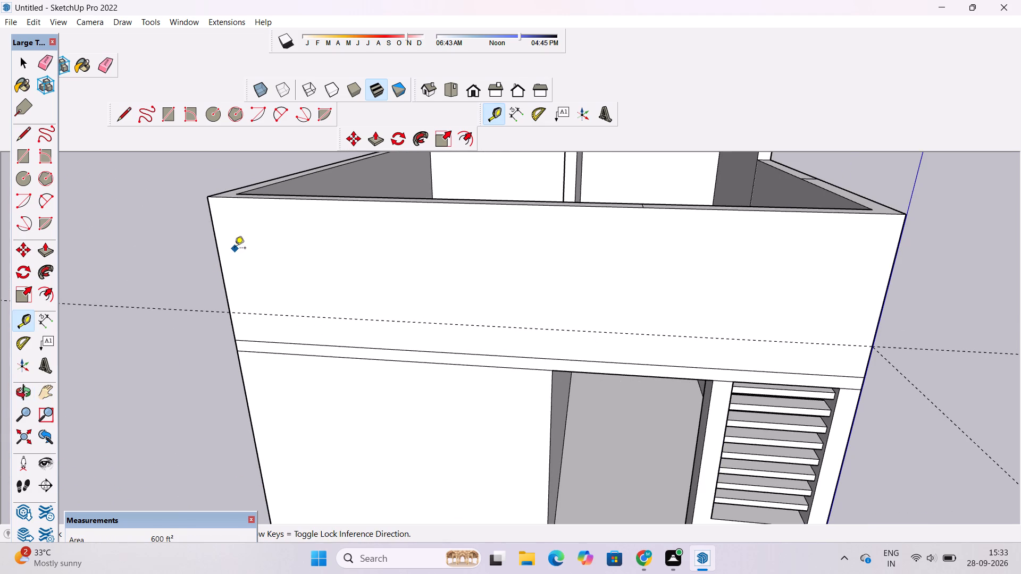
{"action": "left_click", "coordinate": [215, 234]}
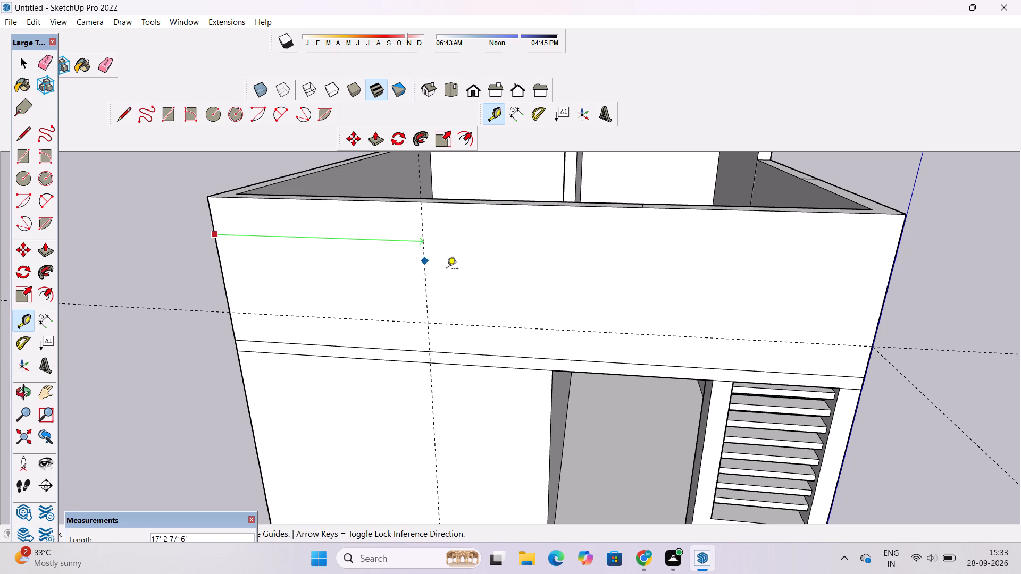
{"action": "left_click", "coordinate": [554, 369]}
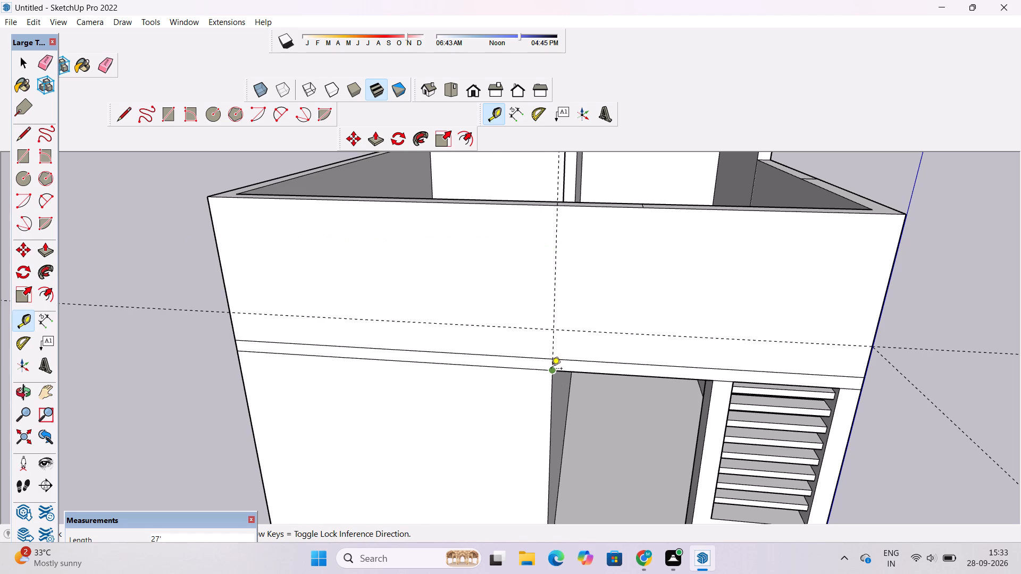
Draw a 13' vertical line along the guide from the doorway's top corner up to the side parapet's top edge.
{"action": "key", "text": "o"}
{"action": "scroll", "coordinate": [550, 367], "scroll_direction": "down", "scroll_amount": 4}
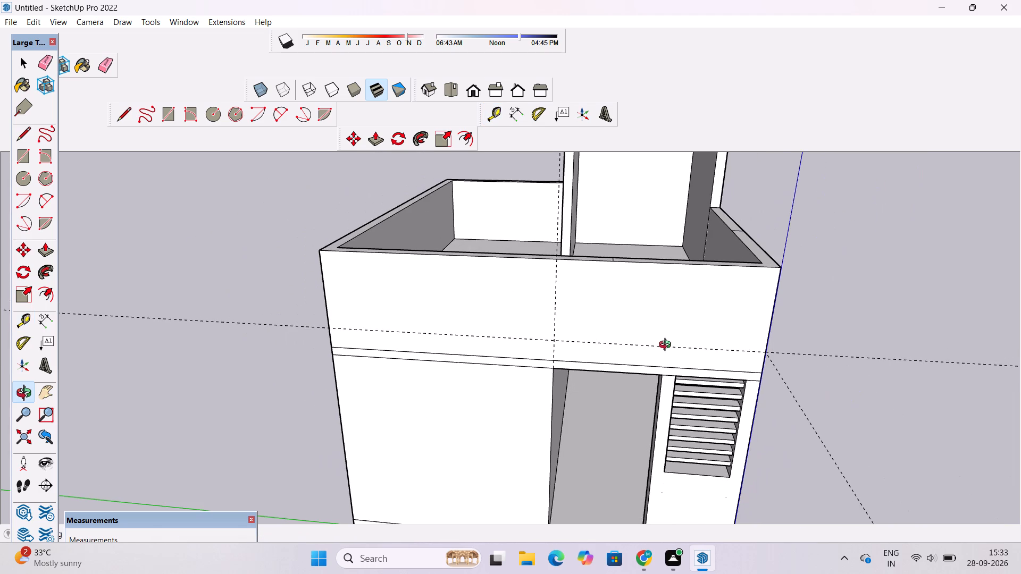
{"action": "left_click_drag", "start_coordinate": [667, 346], "coordinate": [600, 359], "text": "shift"}
{"action": "key", "text": "l"}
{"action": "scroll", "coordinate": [391, 339], "scroll_direction": "down", "scroll_amount": 3}
{"action": "scroll", "coordinate": [492, 397], "scroll_direction": "up", "scroll_amount": 7}
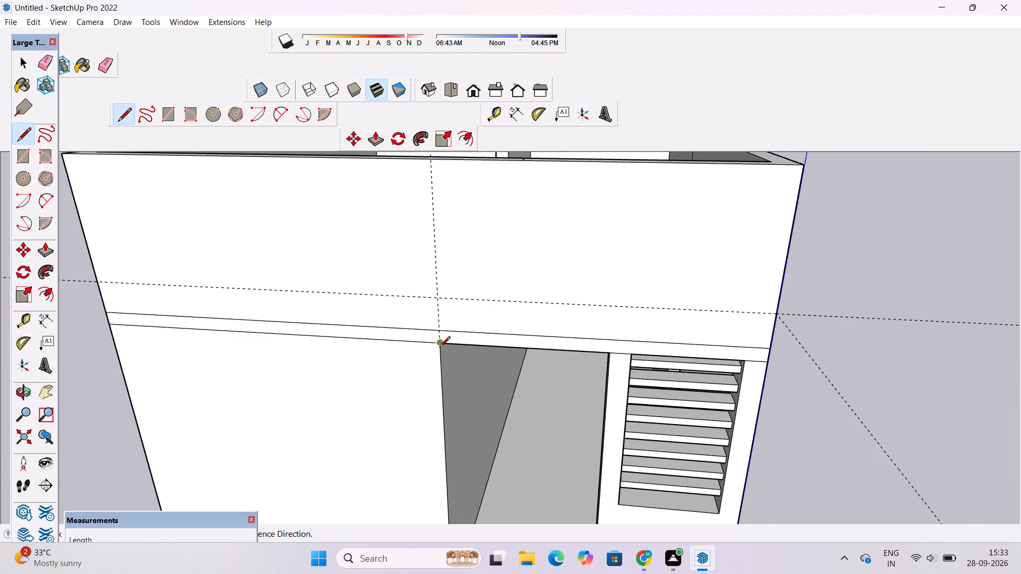
{"action": "scroll", "coordinate": [439, 348], "scroll_direction": "up", "scroll_amount": 3}
{"action": "left_click", "coordinate": [440, 342]}
{"action": "scroll", "coordinate": [443, 338], "scroll_direction": "down", "scroll_amount": 5}
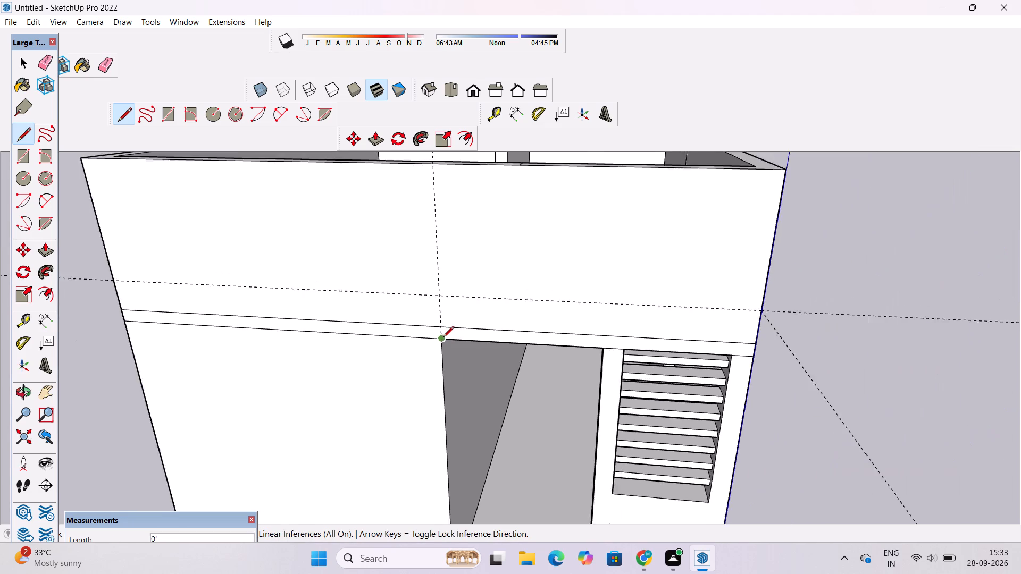
{"action": "scroll", "coordinate": [443, 338], "scroll_direction": "down", "scroll_amount": 4}
{"action": "scroll", "coordinate": [442, 234], "scroll_direction": "up", "scroll_amount": 2}
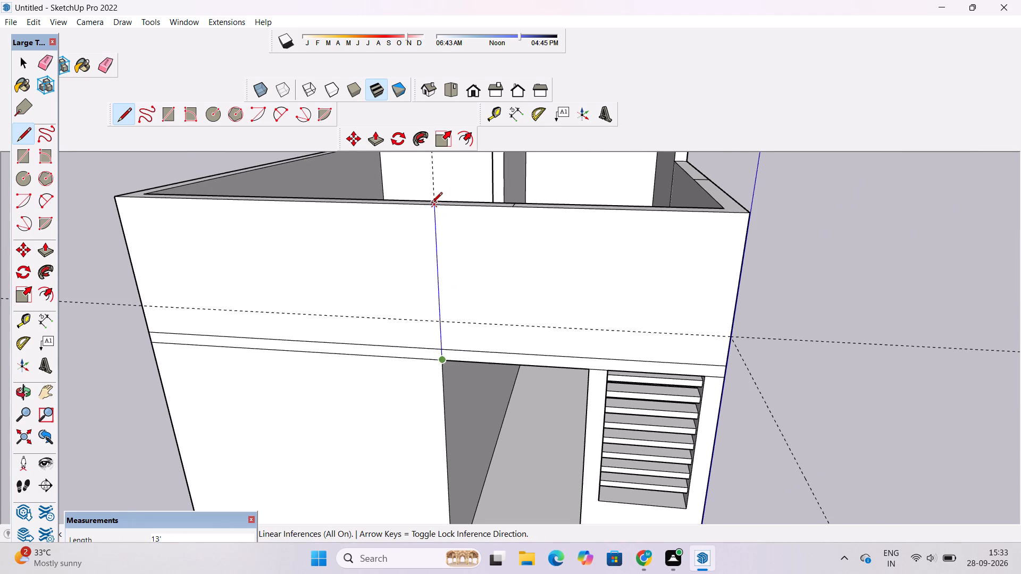
{"action": "left_click", "coordinate": [431, 204]}
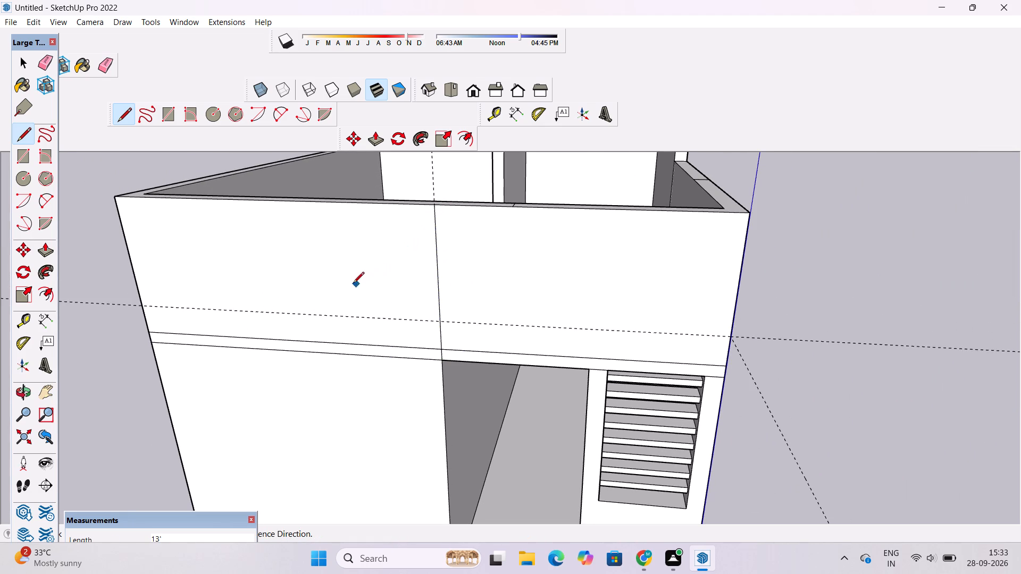
Draw a line about 23' long along the horizontal guide on the side parapet, from the vertical line to the building's corner.
{"action": "scroll", "coordinate": [332, 283], "scroll_direction": "down", "scroll_amount": 3}
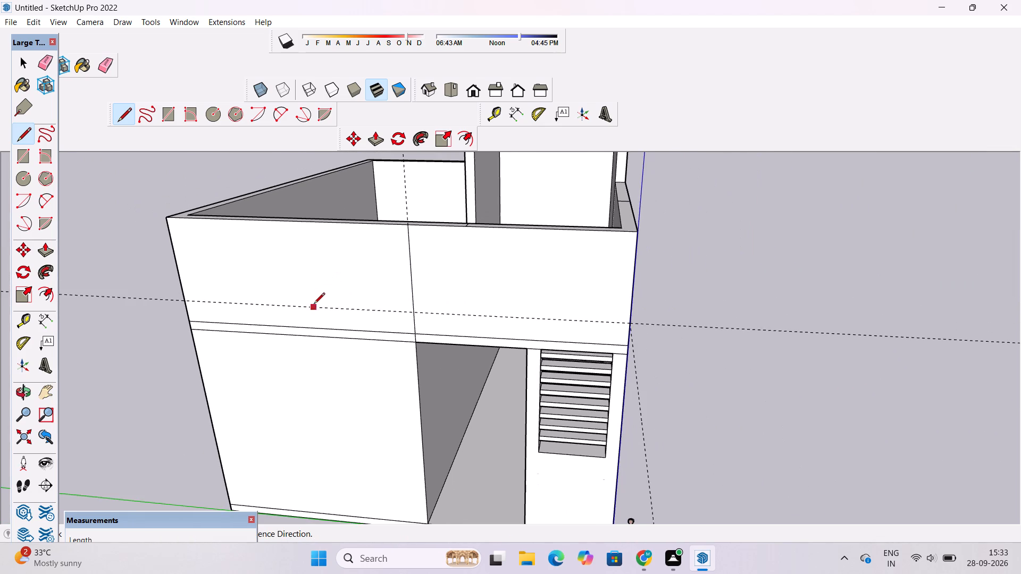
{"action": "scroll", "coordinate": [311, 299], "scroll_direction": "down", "scroll_amount": 2}
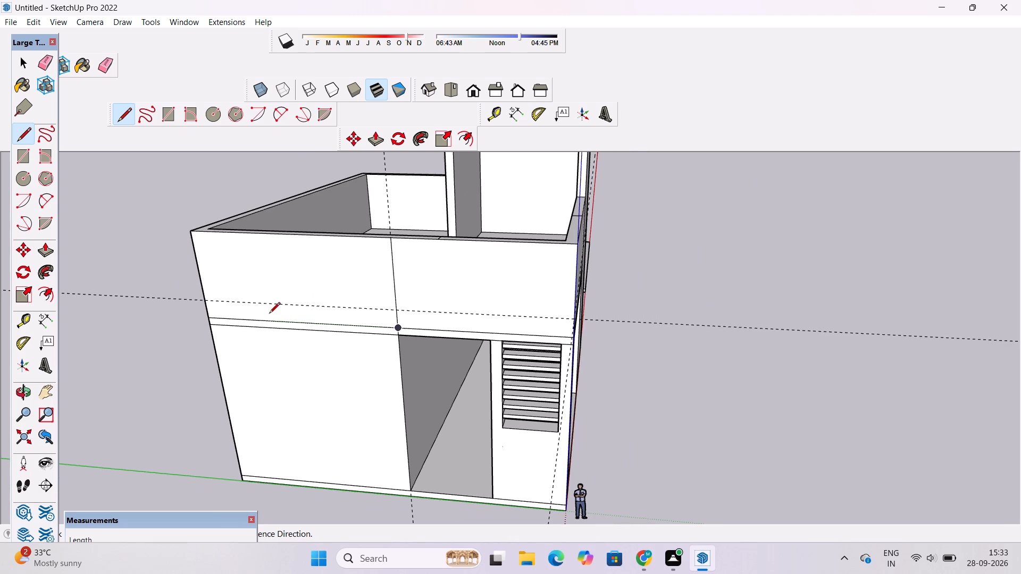
{"action": "scroll", "coordinate": [226, 320], "scroll_direction": "down", "scroll_amount": 1}
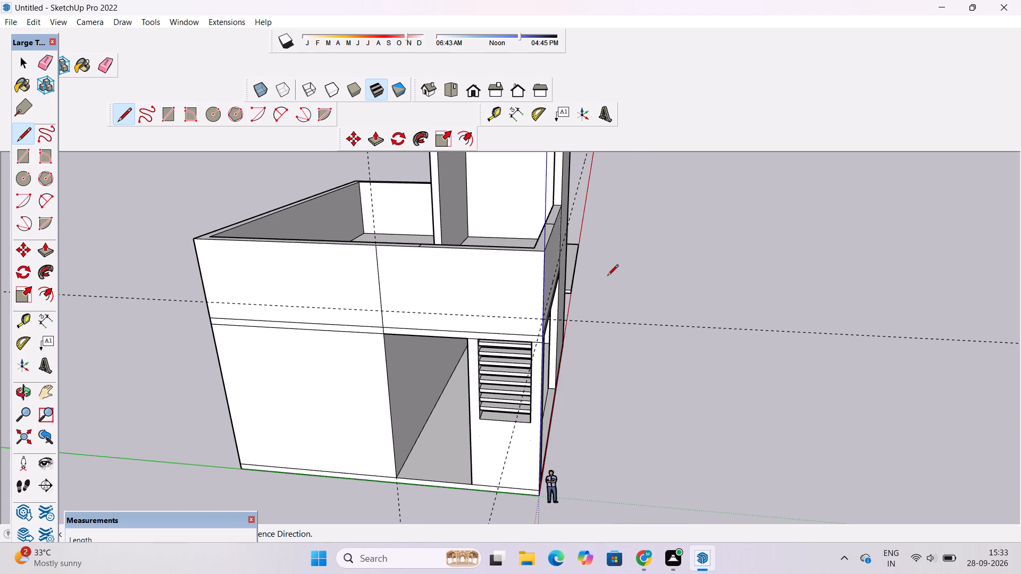
{"action": "scroll", "coordinate": [609, 274], "scroll_direction": "up", "scroll_amount": 3}
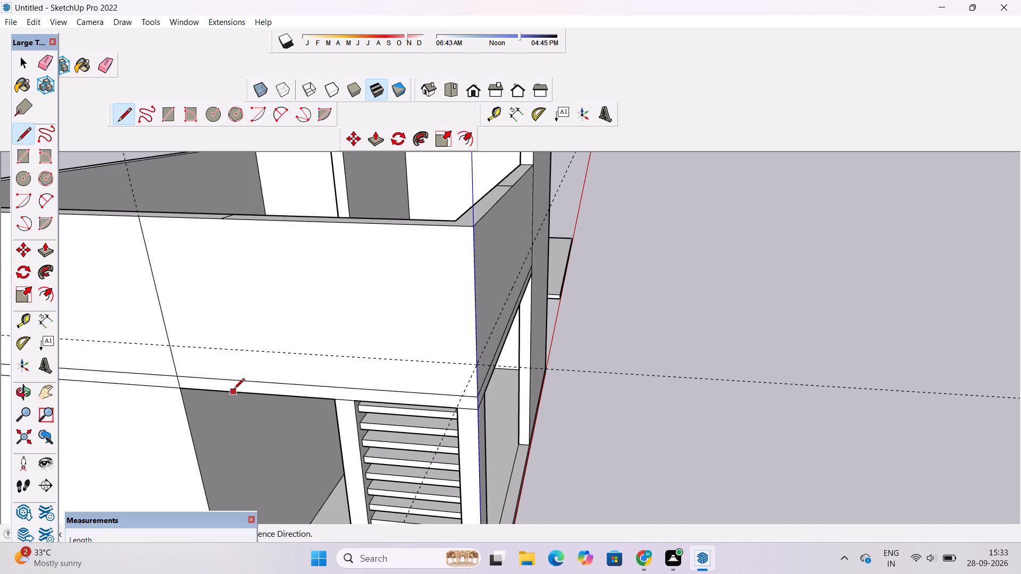
{"action": "scroll", "coordinate": [232, 392], "scroll_direction": "down", "scroll_amount": 6}
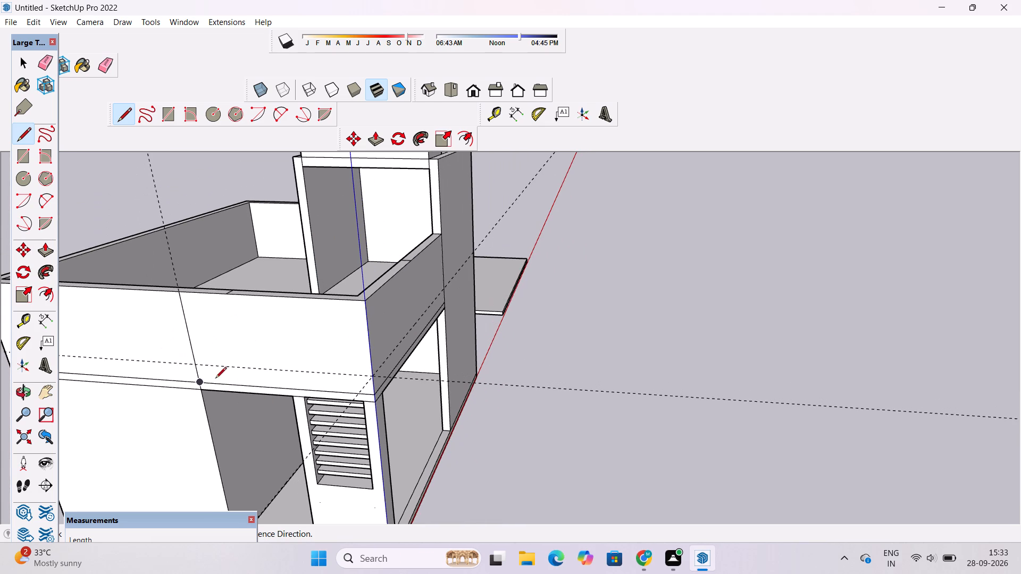
{"action": "scroll", "coordinate": [190, 372], "scroll_direction": "down", "scroll_amount": 4}
{"action": "scroll", "coordinate": [207, 370], "scroll_direction": "up", "scroll_amount": 3}
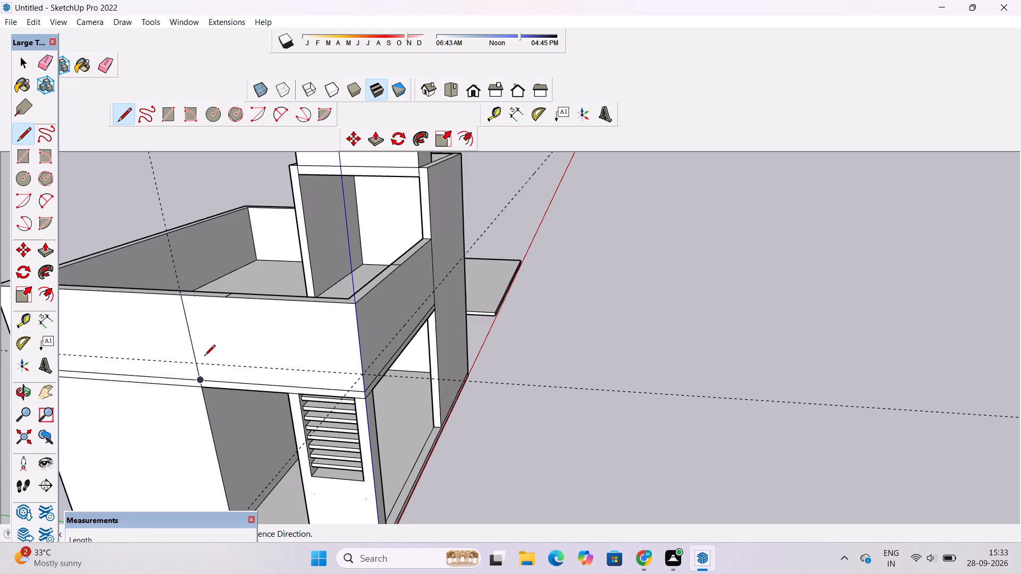
{"action": "scroll", "coordinate": [204, 357], "scroll_direction": "down", "scroll_amount": 2}
{"action": "scroll", "coordinate": [329, 335], "scroll_direction": "up", "scroll_amount": 1}
{"action": "scroll", "coordinate": [321, 340], "scroll_direction": "down", "scroll_amount": 3}
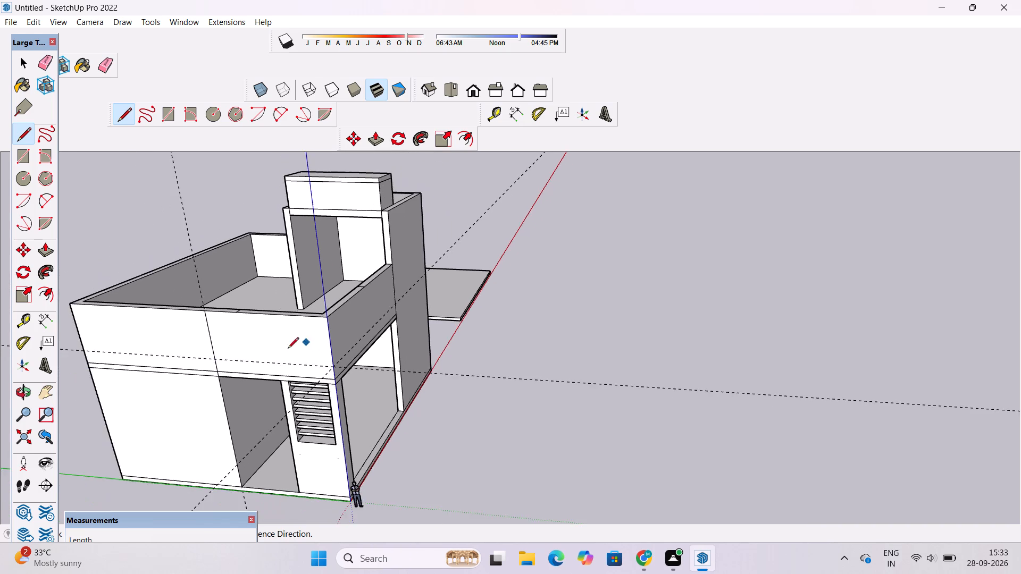
{"action": "scroll", "coordinate": [256, 357], "scroll_direction": "up", "scroll_amount": 4}
{"action": "scroll", "coordinate": [171, 367], "scroll_direction": "up", "scroll_amount": 8}
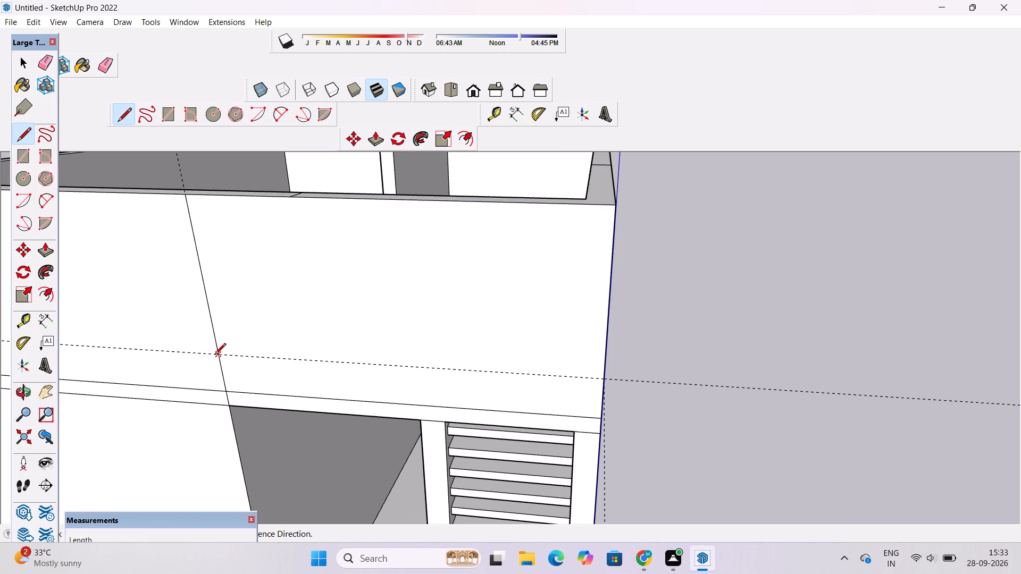
{"action": "left_click", "coordinate": [219, 355]}
{"action": "scroll", "coordinate": [322, 341], "scroll_direction": "down", "scroll_amount": 4}
{"action": "scroll", "coordinate": [458, 348], "scroll_direction": "up", "scroll_amount": 3}
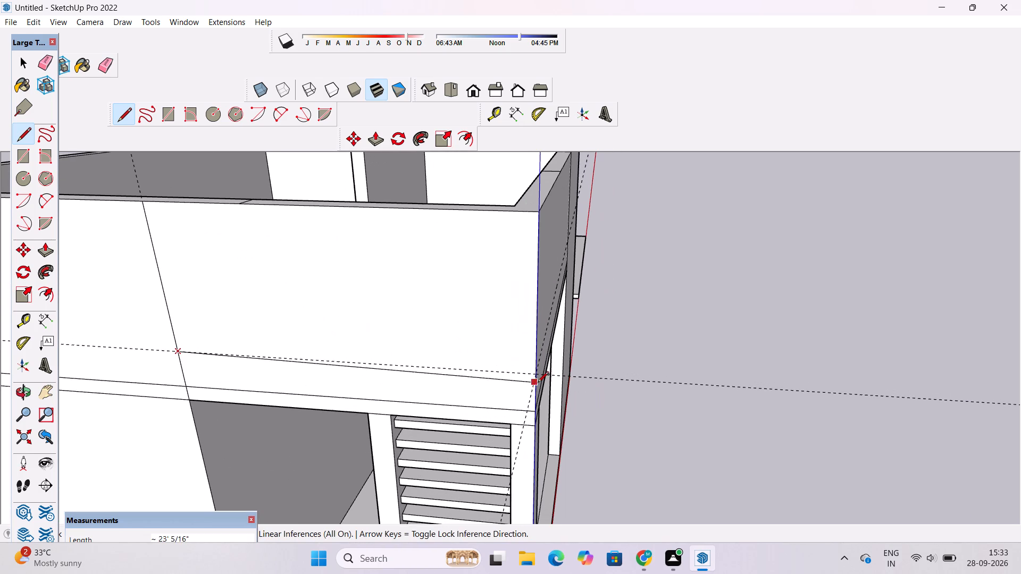
{"action": "left_click", "coordinate": [533, 375]}
Continue the line 34' 6" along the horizontal guide on the front parapet, from the building's corner to the tall block.
{"action": "key", "text": "o"}
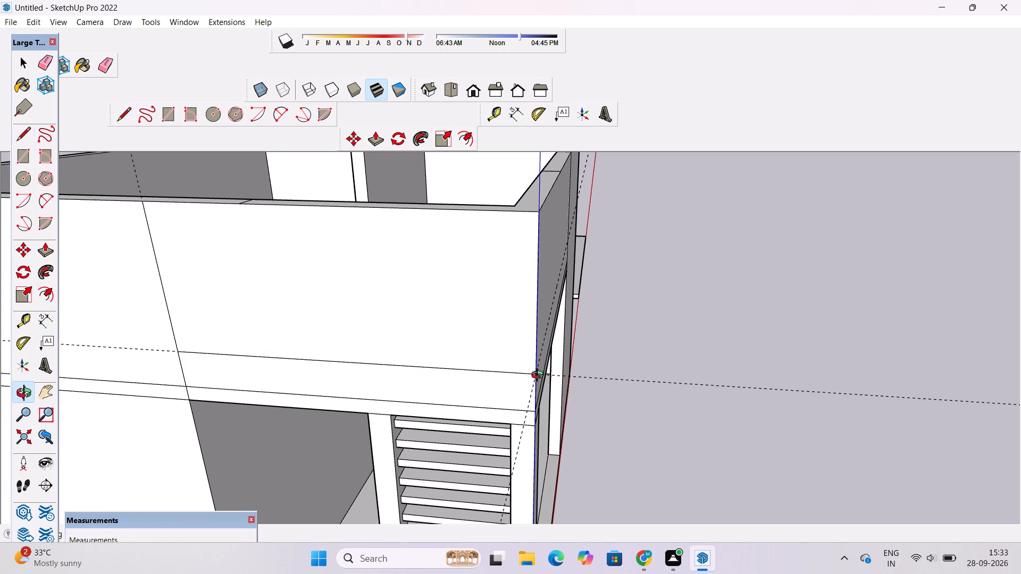
{"action": "left_click_drag", "start_coordinate": [614, 423], "coordinate": [545, 412]}
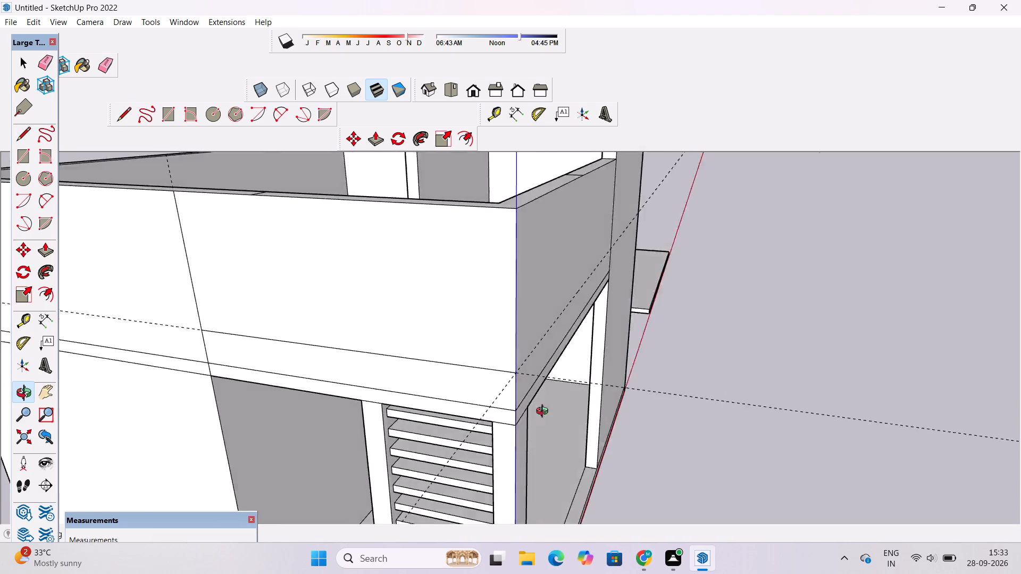
{"action": "left_click_drag", "start_coordinate": [545, 412], "coordinate": [443, 361]}
{"action": "left_click_drag", "start_coordinate": [444, 369], "coordinate": [411, 405], "text": "shift"}
{"action": "scroll", "coordinate": [434, 381], "scroll_direction": "up", "scroll_amount": 5}
{"action": "left_click_drag", "start_coordinate": [436, 380], "coordinate": [402, 379]}
{"action": "left_click_drag", "start_coordinate": [402, 379], "coordinate": [370, 383], "text": "shift"}
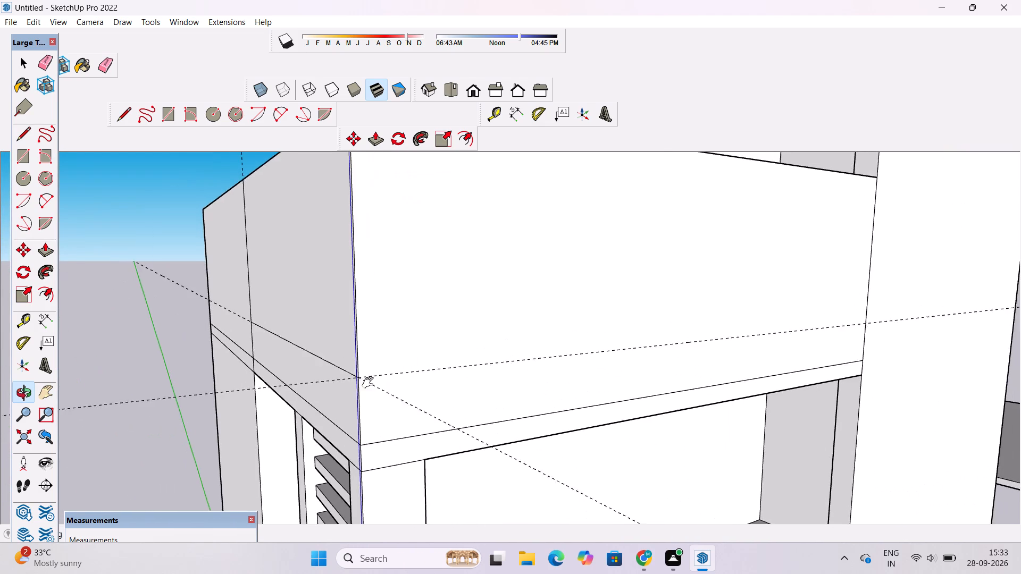
{"action": "left_click_drag", "start_coordinate": [370, 383], "coordinate": [361, 386], "text": "shift"}
{"action": "left_click_drag", "start_coordinate": [348, 392], "coordinate": [352, 402]}
{"action": "left_click_drag", "start_coordinate": [355, 402], "coordinate": [324, 394]}
{"action": "left_click", "coordinate": [324, 394]}
{"action": "key", "text": "l"}
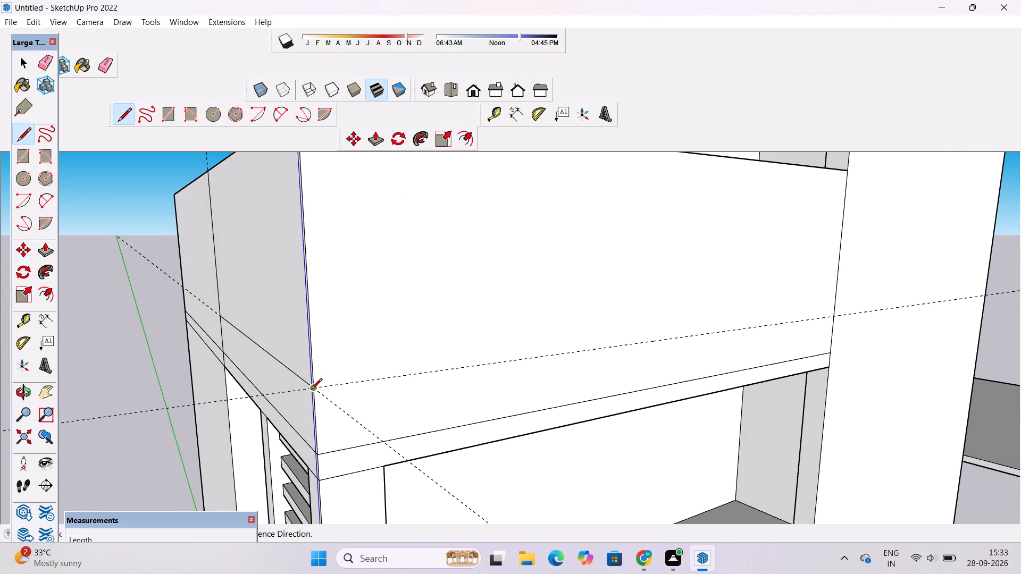
{"action": "left_click", "coordinate": [311, 390]}
{"action": "scroll", "coordinate": [351, 383], "scroll_direction": "down", "scroll_amount": 5}
{"action": "scroll", "coordinate": [568, 345], "scroll_direction": "down", "scroll_amount": 5}
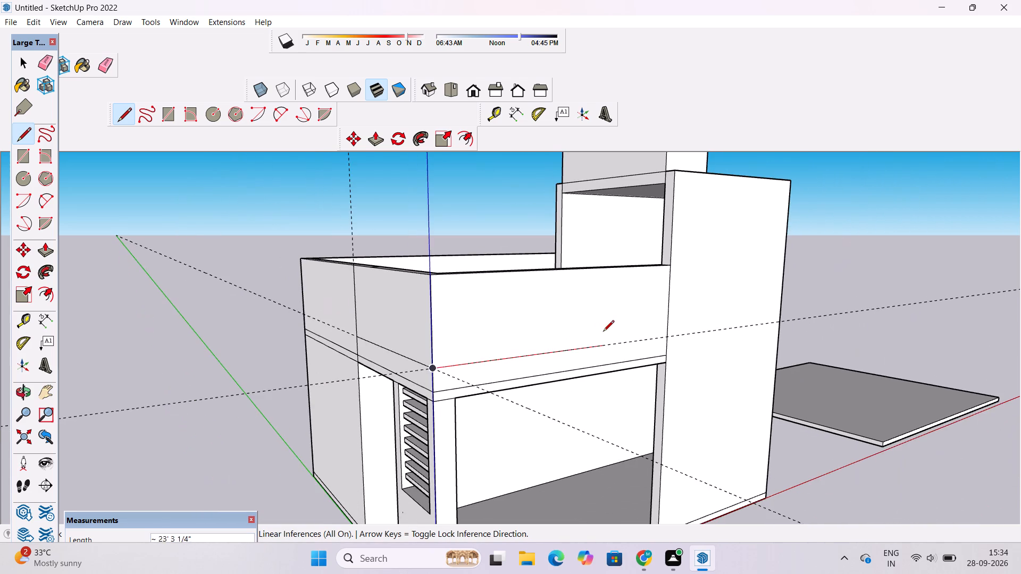
{"action": "scroll", "coordinate": [603, 332], "scroll_direction": "up", "scroll_amount": 1}
{"action": "scroll", "coordinate": [643, 327], "scroll_direction": "down", "scroll_amount": 2}
{"action": "scroll", "coordinate": [675, 335], "scroll_direction": "up", "scroll_amount": 5}
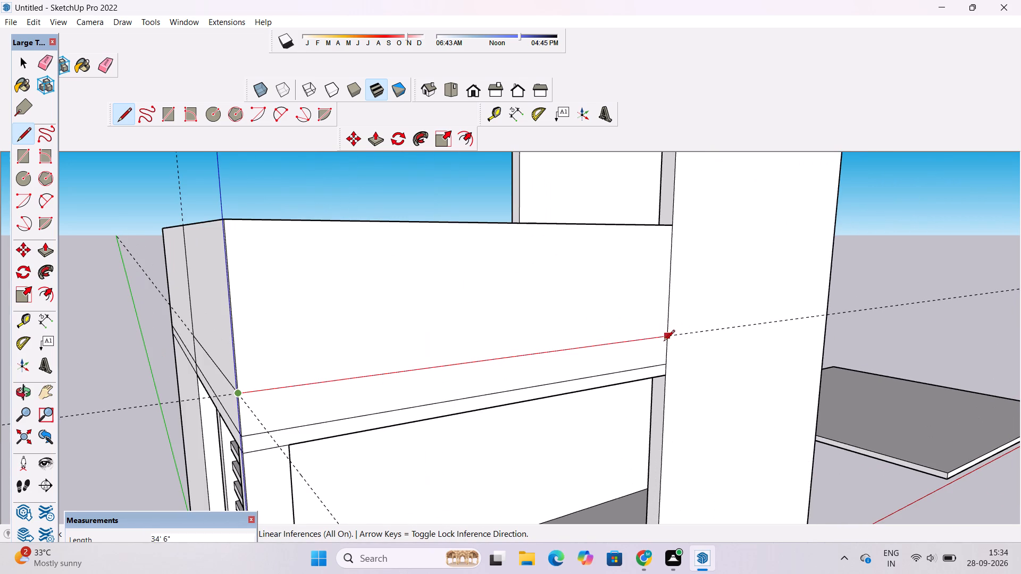
{"action": "left_click", "coordinate": [666, 337]}
{"action": "key", "text": "space"}
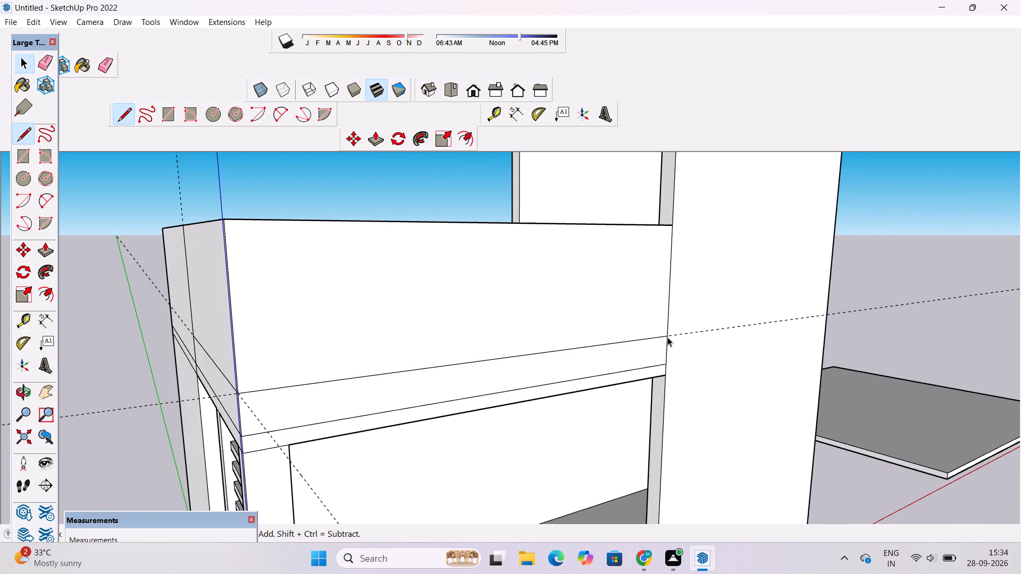
Erase the two horizontal guides and the vertical guide around the parapet.
{"action": "key", "text": "e"}
{"action": "scroll", "coordinate": [589, 325], "scroll_direction": "down", "scroll_amount": 10}
{"action": "left_click_drag", "start_coordinate": [317, 265], "coordinate": [319, 383]}
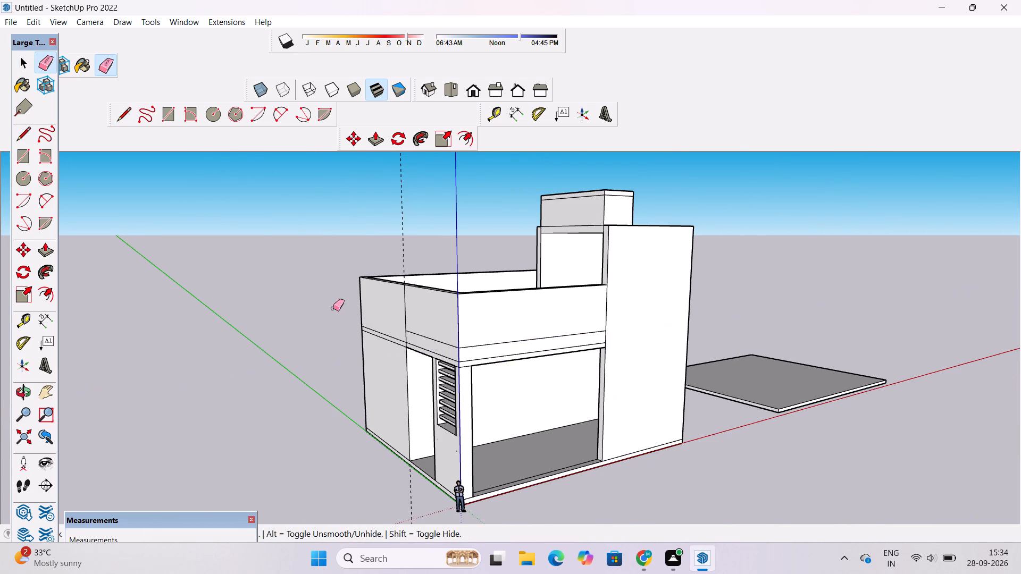
{"action": "scroll", "coordinate": [360, 264], "scroll_direction": "up", "scroll_amount": 4}
{"action": "left_click_drag", "start_coordinate": [429, 221], "coordinate": [421, 225]}
{"action": "left_click_drag", "start_coordinate": [438, 223], "coordinate": [427, 229]}
Examine the front elevation, checking the new parapet band line against the slab, wide opening and tall block.
{"action": "key", "text": "o"}
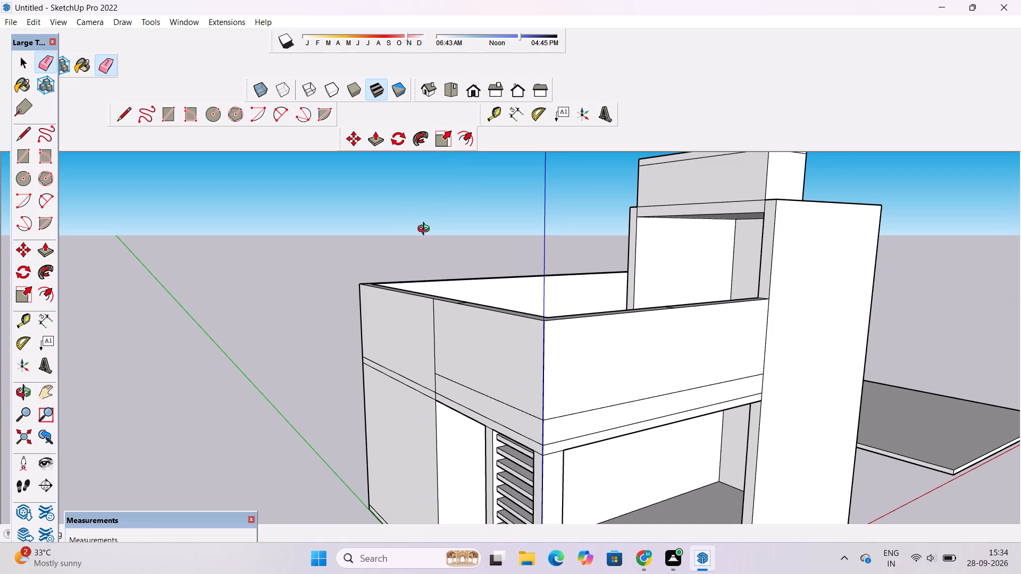
{"action": "scroll", "coordinate": [415, 246], "scroll_direction": "down", "scroll_amount": 6}
{"action": "left_click_drag", "start_coordinate": [607, 347], "coordinate": [532, 337]}
{"action": "left_click_drag", "start_coordinate": [523, 334], "coordinate": [469, 337]}
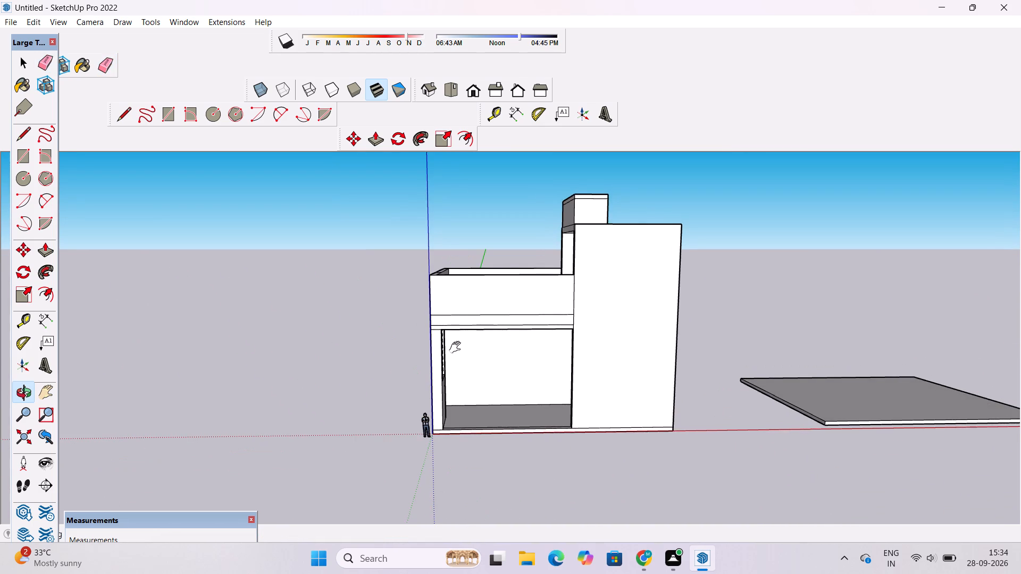
{"action": "left_click", "coordinate": [457, 348], "text": "shift"}
{"action": "left_click", "coordinate": [462, 353]}
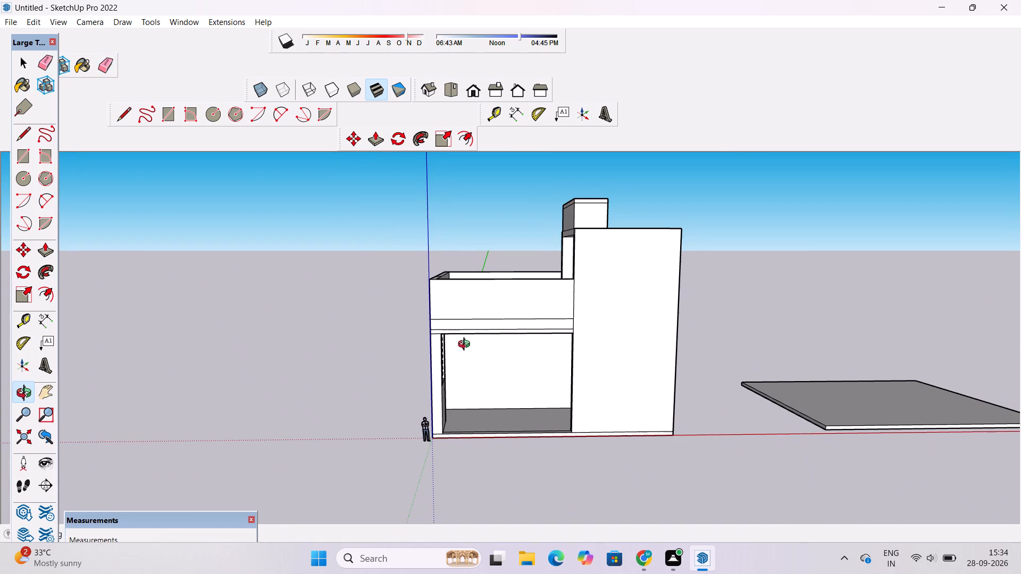
{"action": "scroll", "coordinate": [466, 345], "scroll_direction": "down", "scroll_amount": 3}
{"action": "left_click_drag", "start_coordinate": [473, 341], "coordinate": [471, 383]}
{"action": "scroll", "coordinate": [457, 305], "scroll_direction": "up", "scroll_amount": 5}
{"action": "left_click_drag", "start_coordinate": [496, 377], "coordinate": [513, 351]}
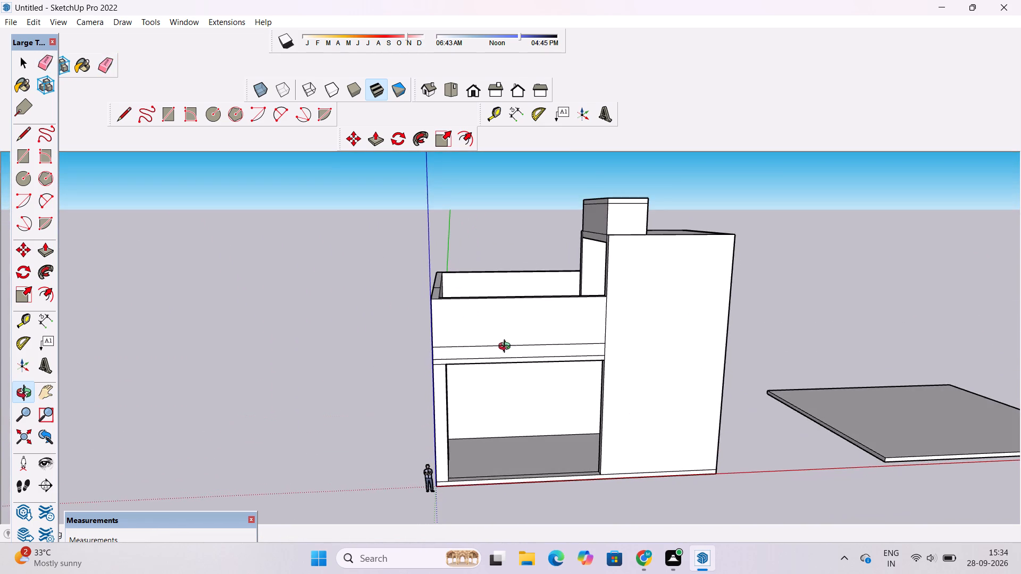
{"action": "scroll", "coordinate": [498, 348], "scroll_direction": "up", "scroll_amount": 3}
{"action": "left_click", "coordinate": [498, 348], "text": "shift"}
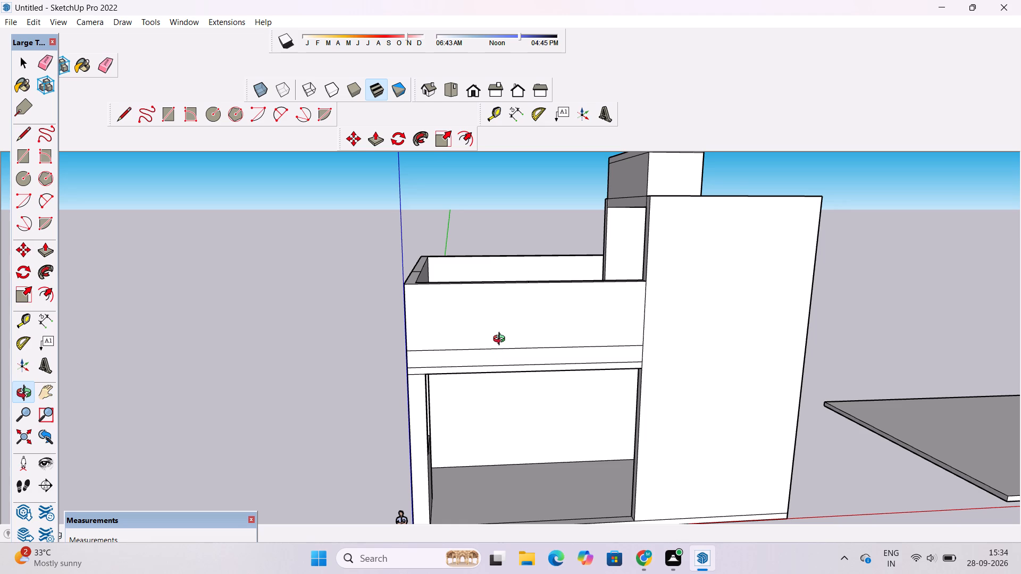
{"action": "scroll", "coordinate": [501, 340], "scroll_direction": "down", "scroll_amount": 4}
{"action": "scroll", "coordinate": [501, 340], "scroll_direction": "up", "scroll_amount": 4}
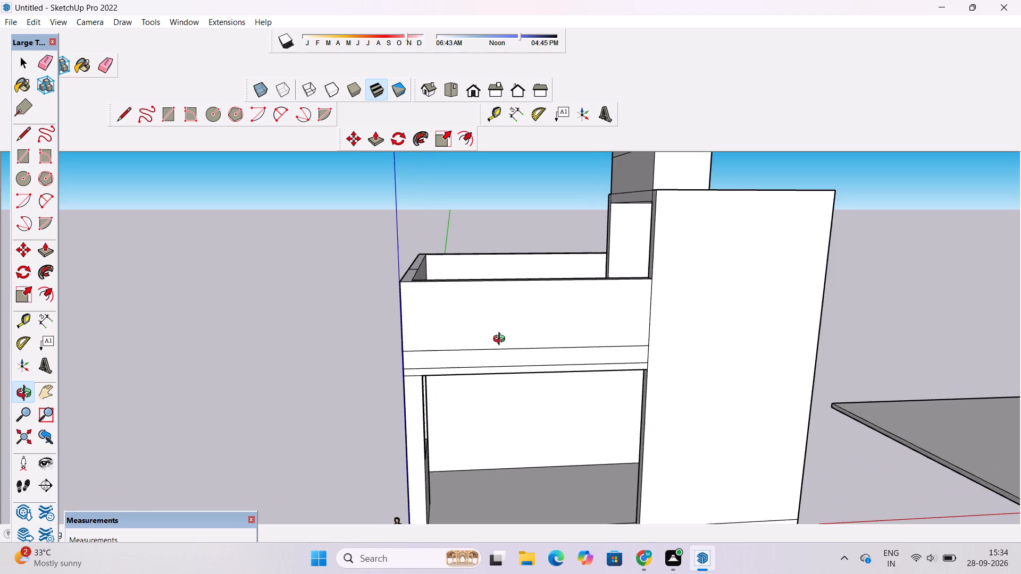
Examine the front parapet's band line and top edge from the front and from above.
{"action": "scroll", "coordinate": [500, 333], "scroll_direction": "down", "scroll_amount": 4}
{"action": "left_click_drag", "start_coordinate": [470, 343], "coordinate": [467, 358]}
{"action": "scroll", "coordinate": [466, 358], "scroll_direction": "up", "scroll_amount": 4}
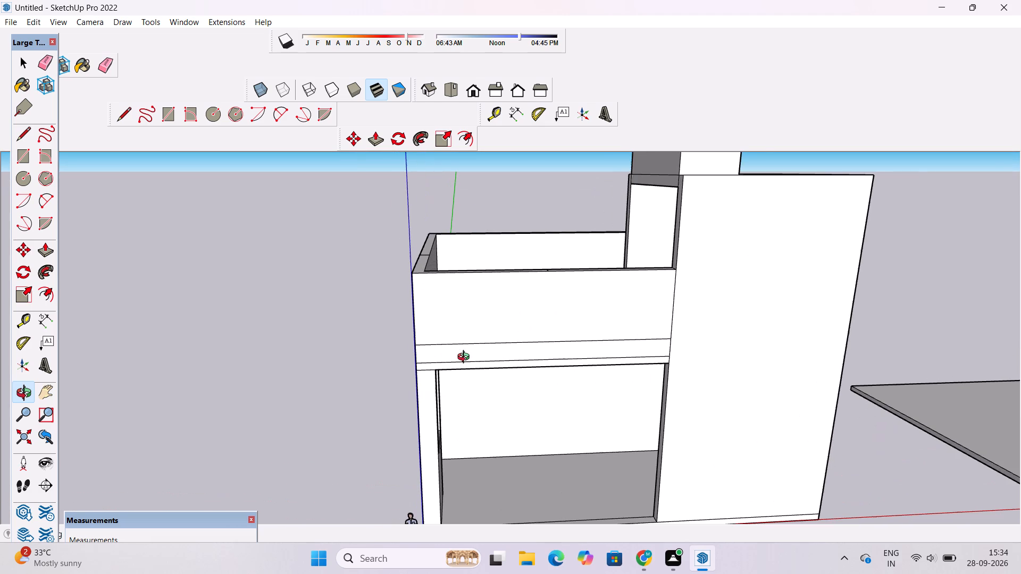
{"action": "scroll", "coordinate": [466, 358], "scroll_direction": "up", "scroll_amount": 2}
{"action": "left_click_drag", "start_coordinate": [451, 362], "coordinate": [473, 353], "text": "shift"}
{"action": "left_click_drag", "start_coordinate": [471, 368], "coordinate": [478, 346]}
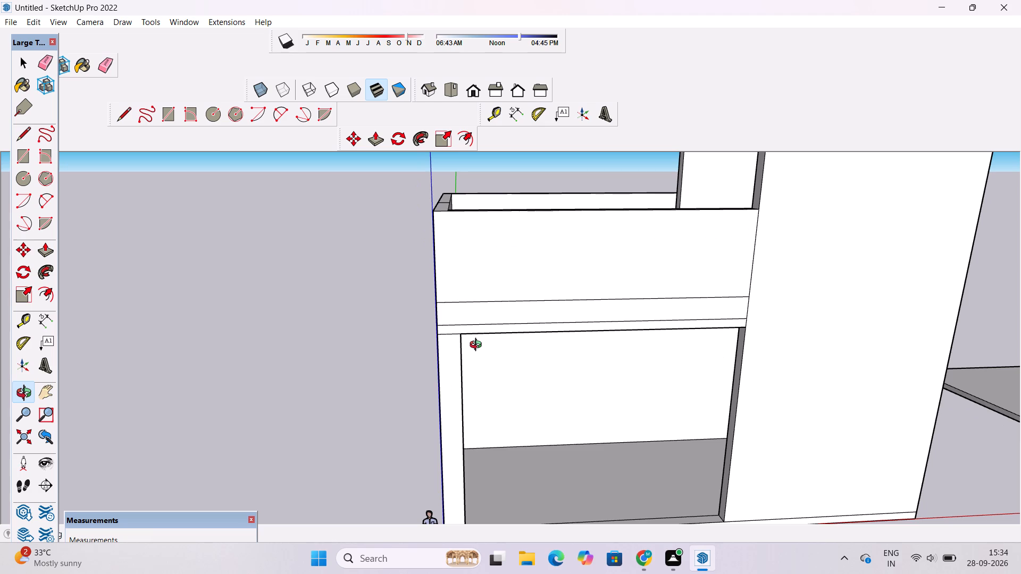
{"action": "scroll", "coordinate": [443, 293], "scroll_direction": "up", "scroll_amount": 4}
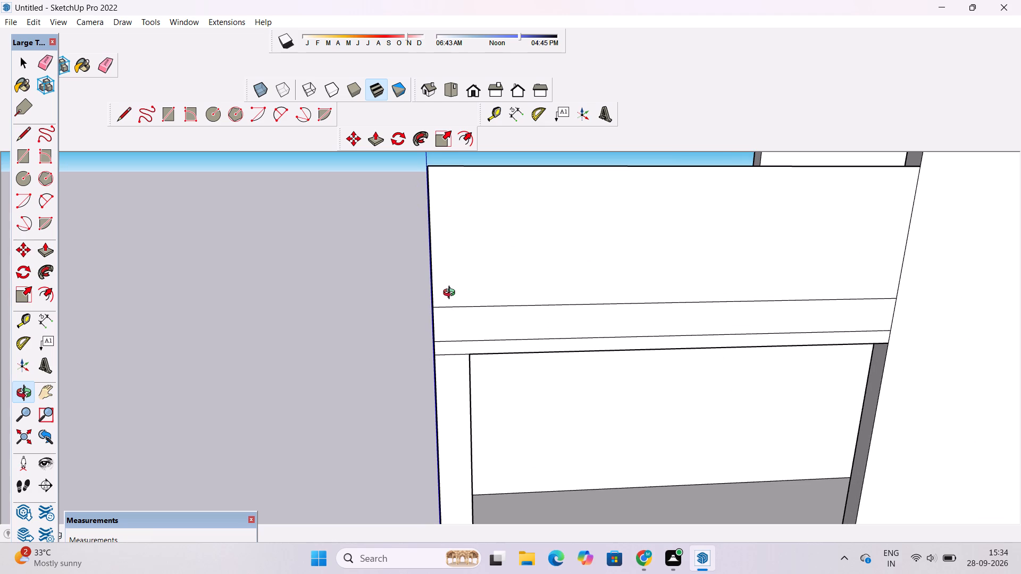
{"action": "left_click_drag", "start_coordinate": [454, 302], "coordinate": [450, 411]}
{"action": "scroll", "coordinate": [441, 382], "scroll_direction": "down", "scroll_amount": 4}
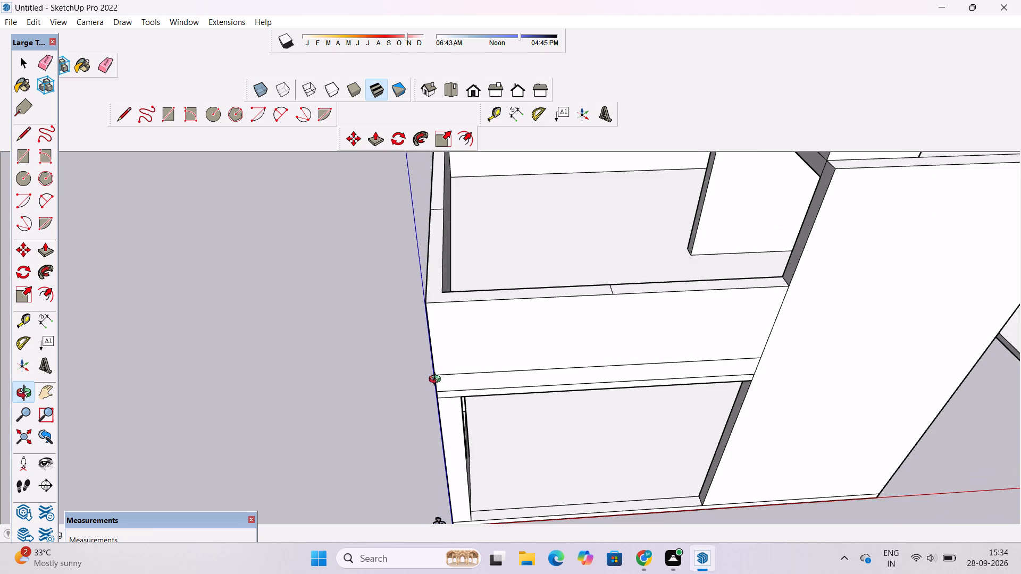
{"action": "left_click_drag", "start_coordinate": [437, 381], "coordinate": [458, 341]}
{"action": "scroll", "coordinate": [456, 342], "scroll_direction": "up", "scroll_amount": 4}
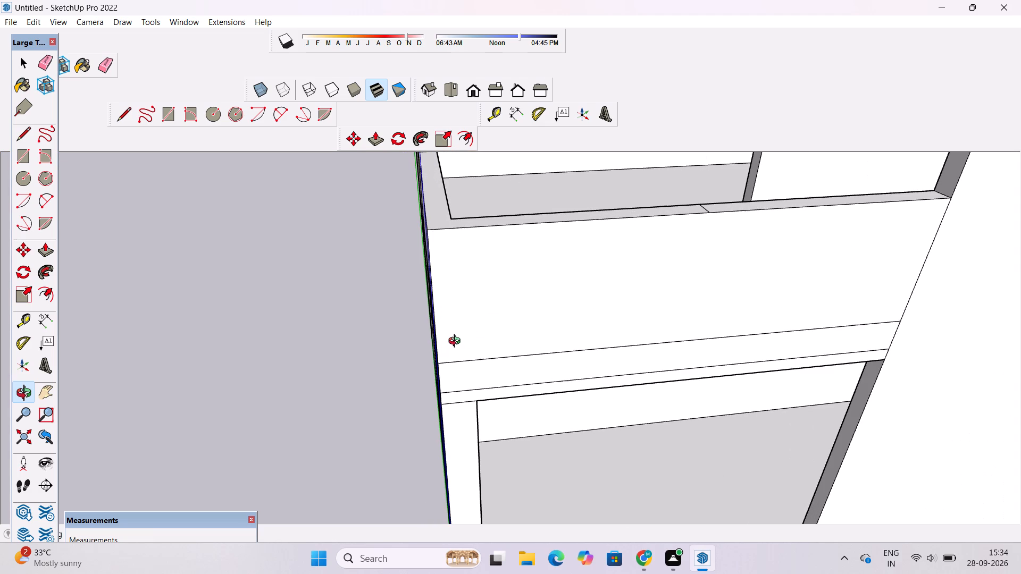
{"action": "left_click_drag", "start_coordinate": [450, 359], "coordinate": [447, 325]}
{"action": "left_click_drag", "start_coordinate": [537, 277], "coordinate": [512, 281], "text": "shift"}
{"action": "left_click_drag", "start_coordinate": [510, 281], "coordinate": [471, 286]}
{"action": "left_click_drag", "start_coordinate": [470, 301], "coordinate": [492, 369]}
{"action": "left_click_drag", "start_coordinate": [545, 346], "coordinate": [453, 317], "text": "shift"}
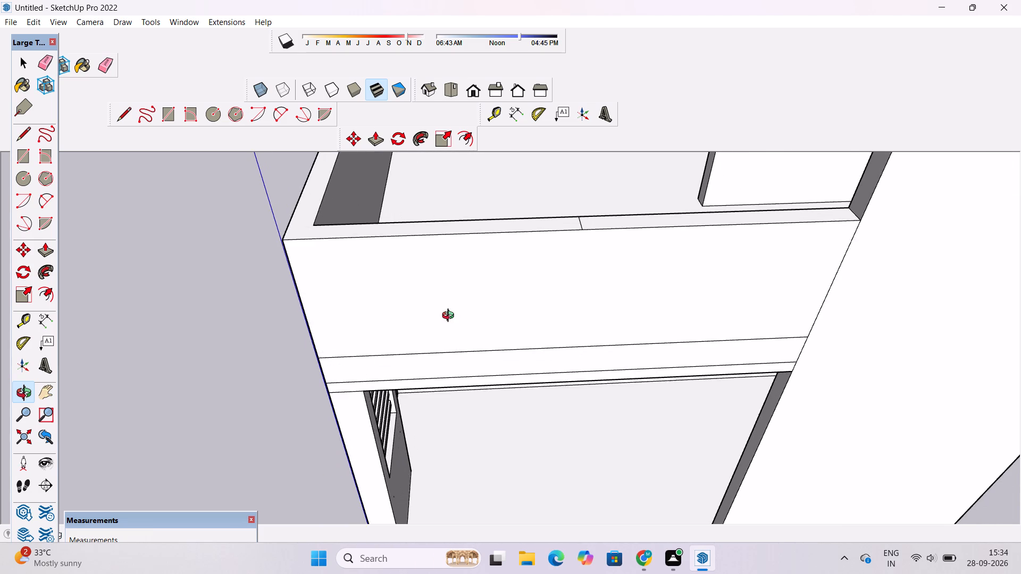
{"action": "scroll", "coordinate": [450, 317], "scroll_direction": "down", "scroll_amount": 3}
{"action": "left_click_drag", "start_coordinate": [451, 323], "coordinate": [466, 285]}
{"action": "left_click_drag", "start_coordinate": [487, 274], "coordinate": [479, 276], "text": "shift"}
Place a vertical guide on the front parapet, 17' from the tall block's edge, at the short line across the parapet top.
{"action": "key", "text": "t"}
{"action": "scroll", "coordinate": [474, 278], "scroll_direction": "down", "scroll_amount": 4}
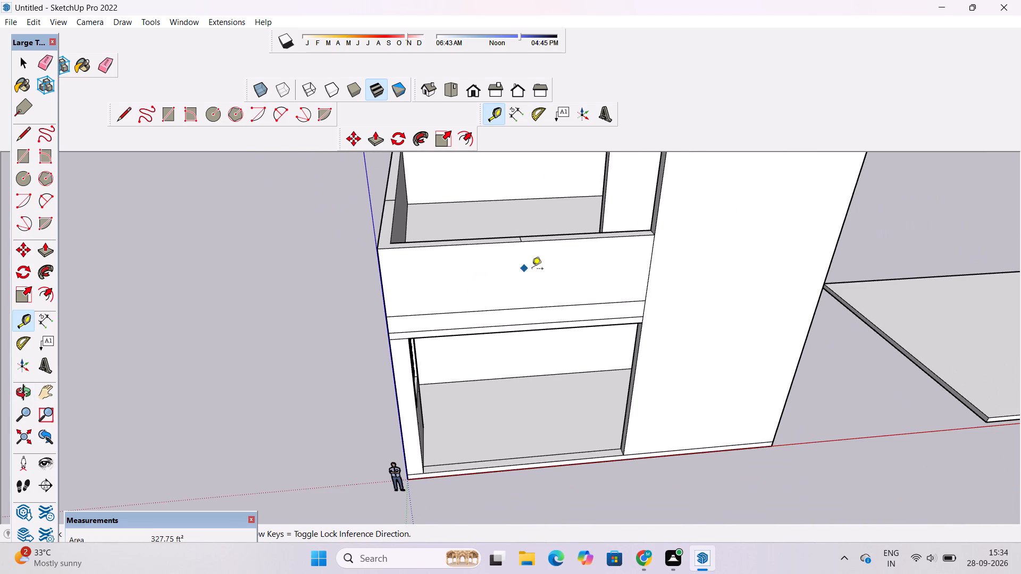
{"action": "scroll", "coordinate": [613, 258], "scroll_direction": "up", "scroll_amount": 1}
{"action": "left_click", "coordinate": [654, 272]}
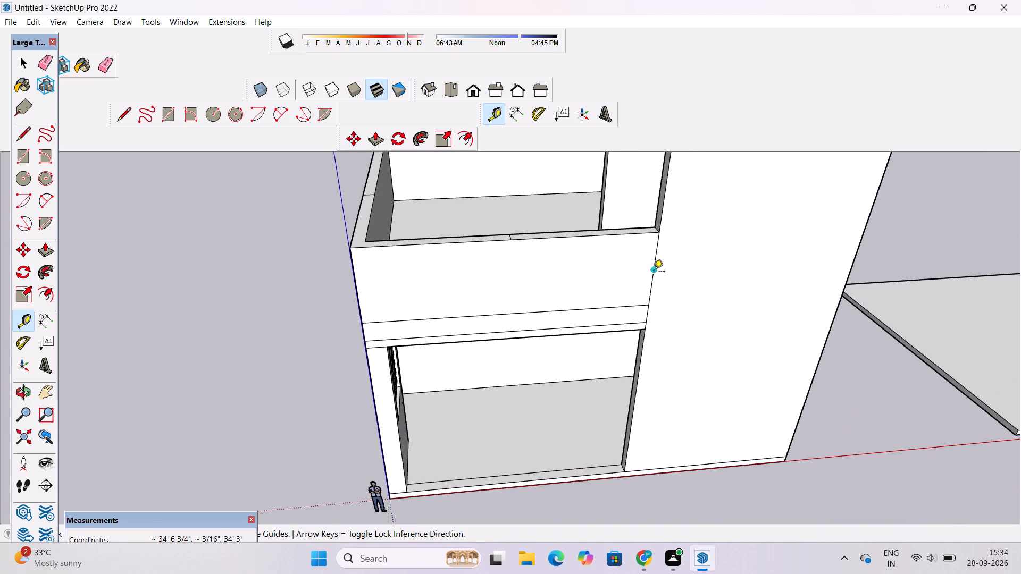
{"action": "left_click", "coordinate": [510, 241]}
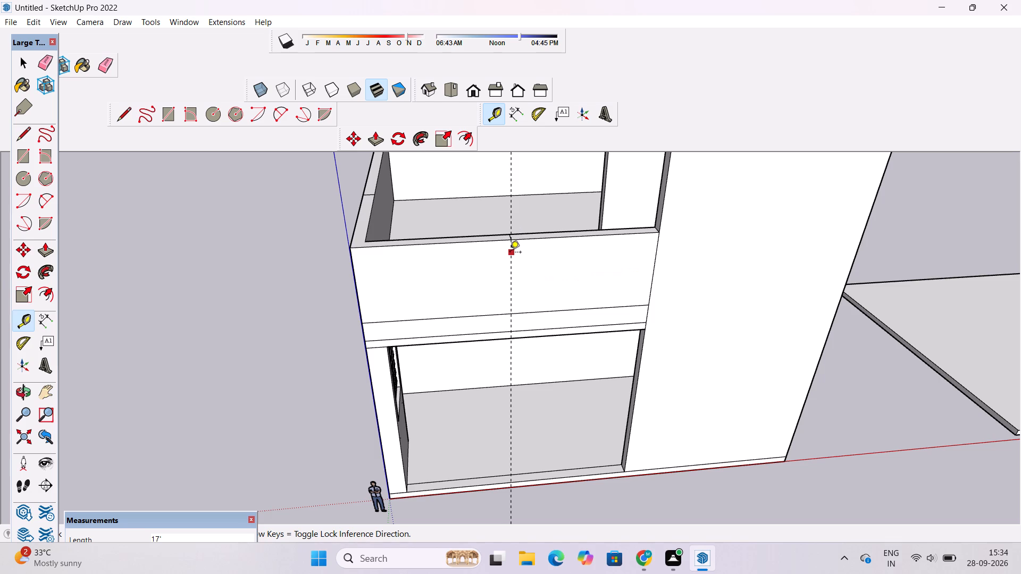
Draw a 9' 6" vertical line along the guide, from the front parapet's band line up to its top edge.
{"action": "key", "text": "l"}
{"action": "scroll", "coordinate": [421, 254], "scroll_direction": "down", "scroll_amount": 5}
{"action": "scroll", "coordinate": [459, 299], "scroll_direction": "up", "scroll_amount": 6}
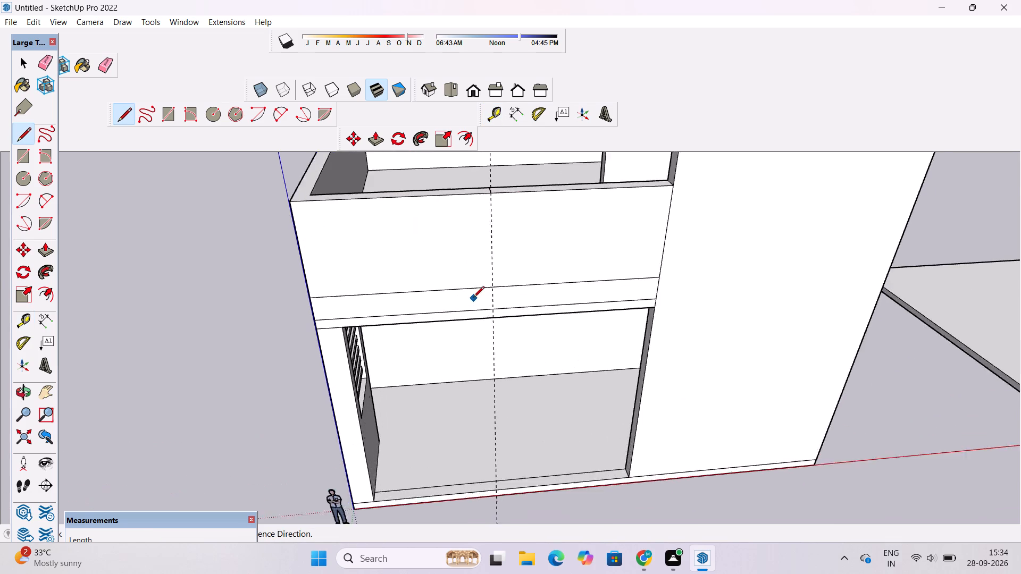
{"action": "scroll", "coordinate": [473, 298], "scroll_direction": "up", "scroll_amount": 5}
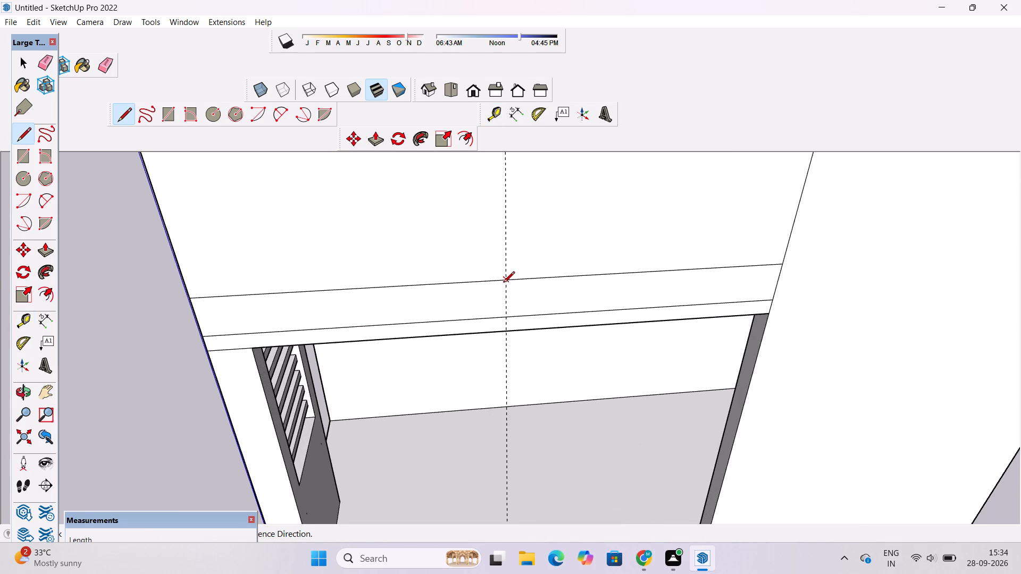
{"action": "left_click", "coordinate": [505, 280]}
{"action": "scroll", "coordinate": [512, 296], "scroll_direction": "down", "scroll_amount": 11}
{"action": "scroll", "coordinate": [513, 288], "scroll_direction": "up", "scroll_amount": 3}
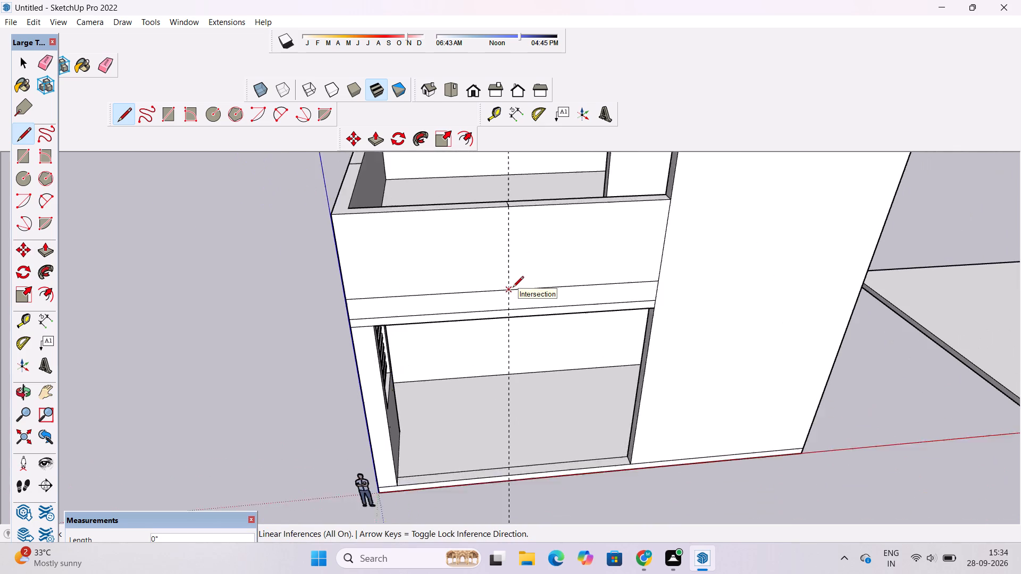
{"action": "scroll", "coordinate": [513, 288], "scroll_direction": "up", "scroll_amount": 2}
{"action": "scroll", "coordinate": [500, 222], "scroll_direction": "up", "scroll_amount": 3}
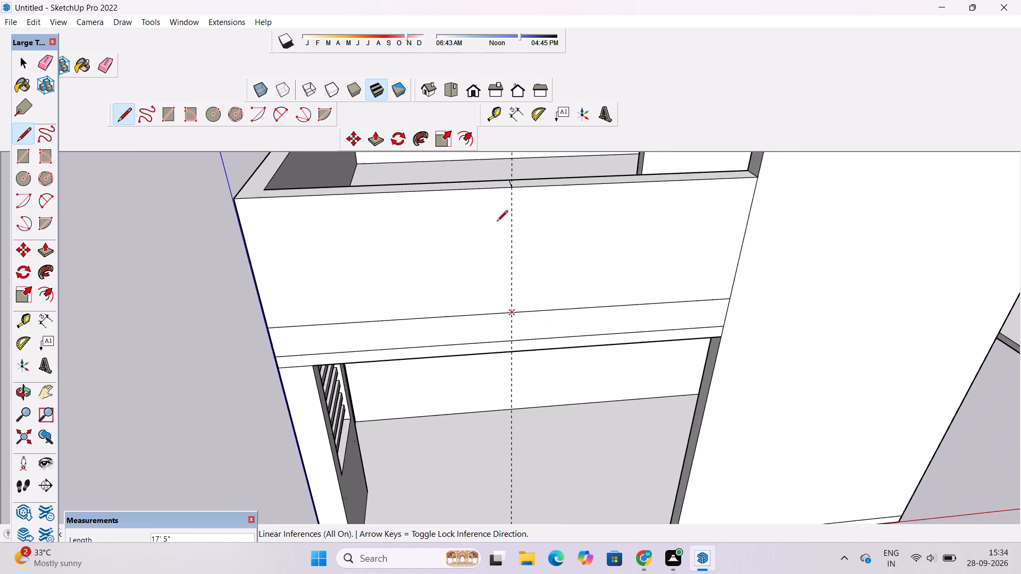
{"action": "scroll", "coordinate": [497, 222], "scroll_direction": "up", "scroll_amount": 3}
{"action": "left_click", "coordinate": [520, 174]}
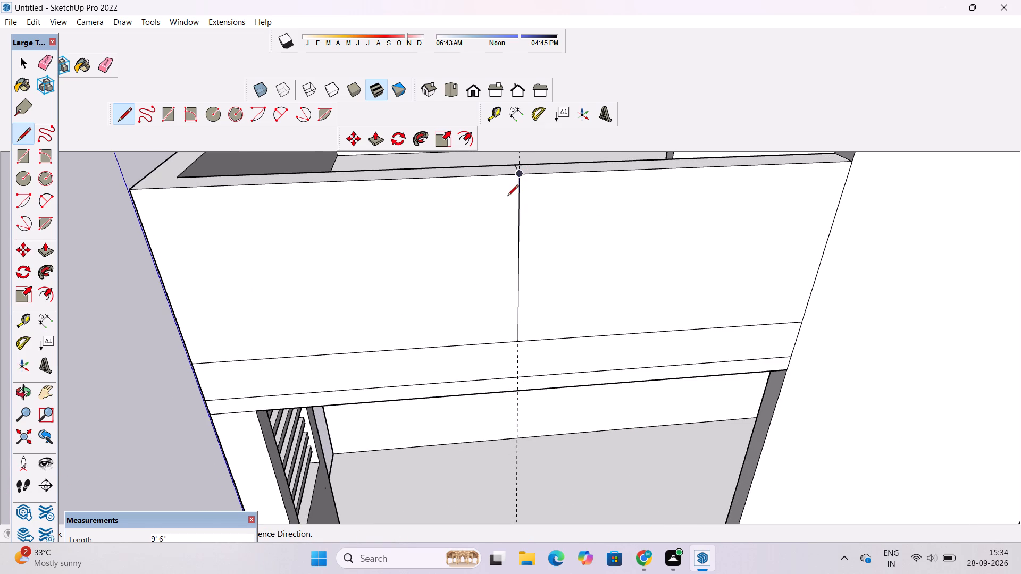
Erase the vertical guide running through the front parapet and wide opening.
{"action": "key", "text": "space"}
{"action": "type", "text": "e"}
{"action": "scroll", "coordinate": [498, 217], "scroll_direction": "down", "scroll_amount": 10}
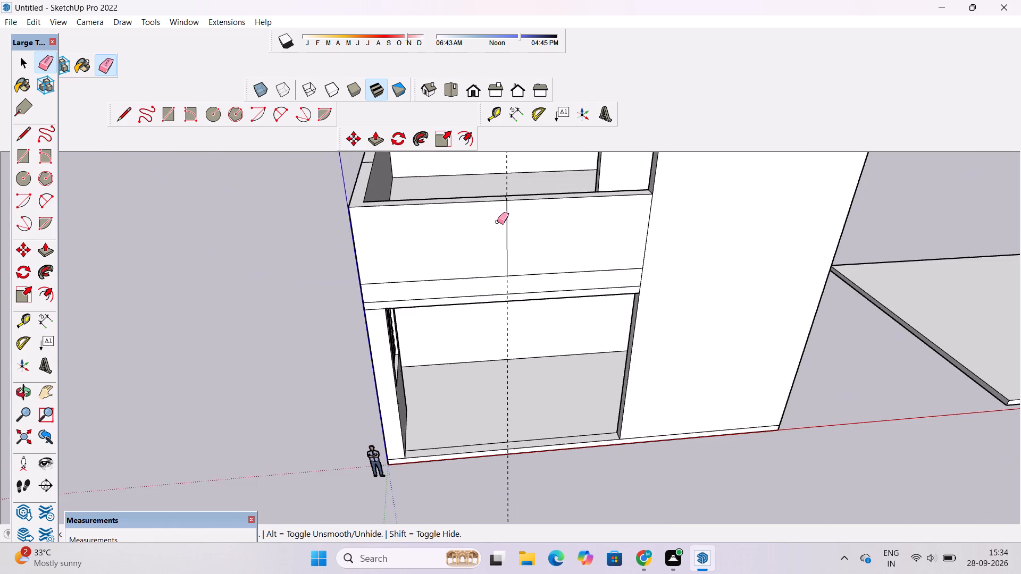
{"action": "scroll", "coordinate": [497, 224], "scroll_direction": "down", "scroll_amount": 5}
{"action": "left_click_drag", "start_coordinate": [534, 439], "coordinate": [490, 448]}
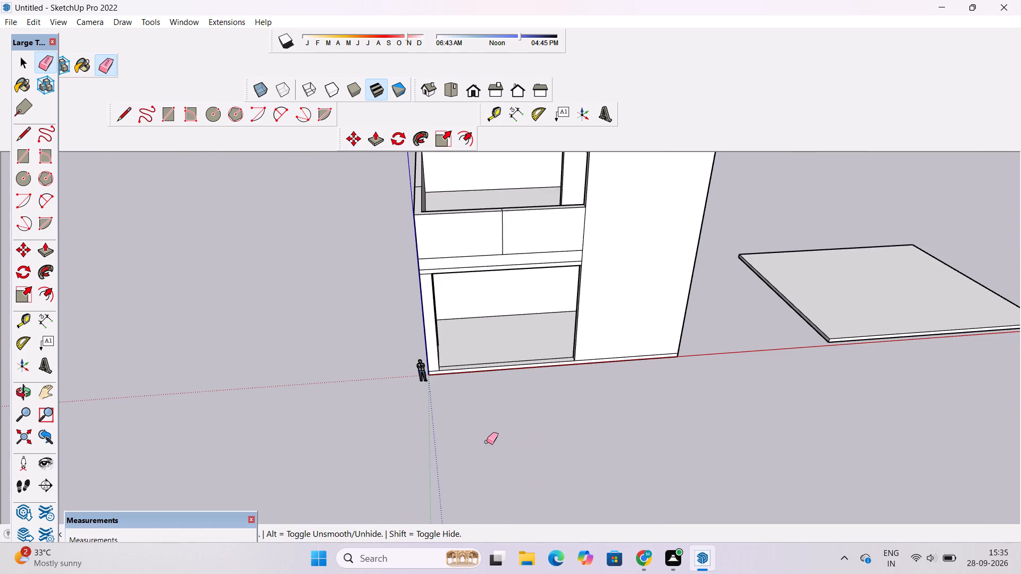
Examine the front and side parapet faces around the building's corner, comparing their vertical dividing lines and band lines.
{"action": "key", "text": "space"}
{"action": "key", "text": "o"}
{"action": "left_click_drag", "start_coordinate": [461, 409], "coordinate": [462, 409]}
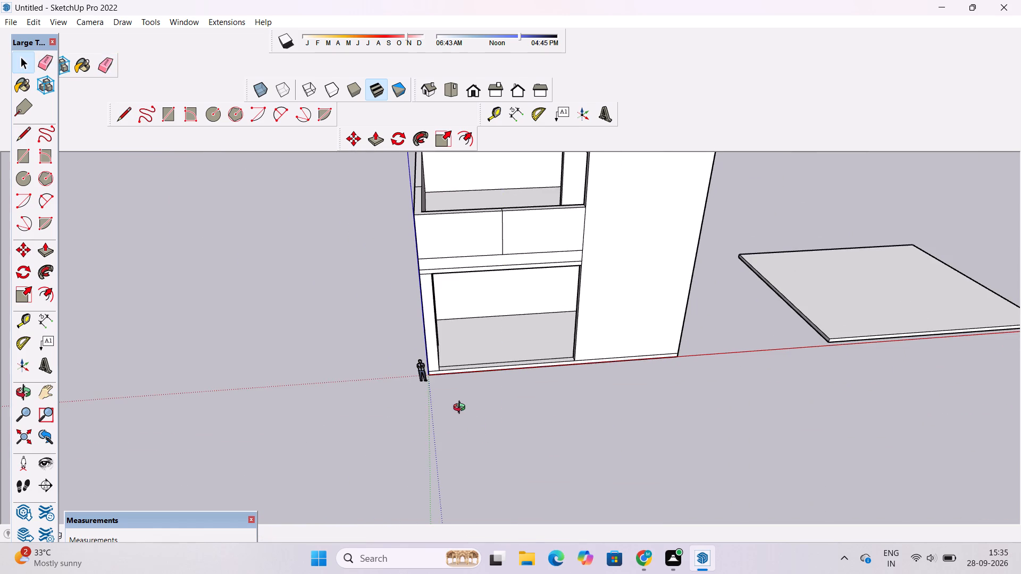
{"action": "left_click_drag", "start_coordinate": [462, 409], "coordinate": [492, 331]}
{"action": "left_click_drag", "start_coordinate": [492, 331], "coordinate": [495, 354], "text": "shift"}
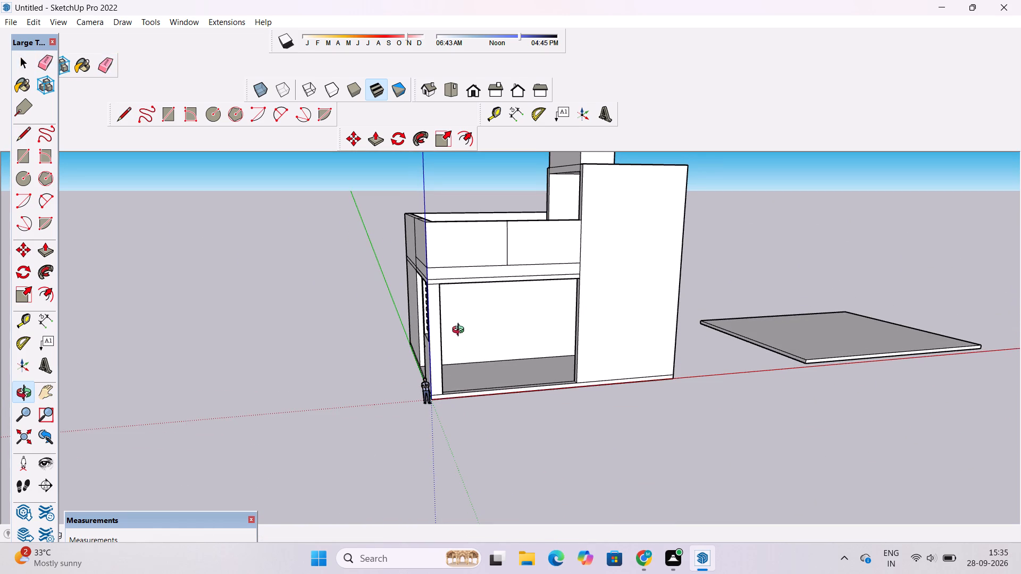
{"action": "scroll", "coordinate": [437, 307], "scroll_direction": "up", "scroll_amount": 4}
{"action": "left_click_drag", "start_coordinate": [710, 231], "coordinate": [565, 406]}
{"action": "scroll", "coordinate": [505, 337], "scroll_direction": "up", "scroll_amount": 4}
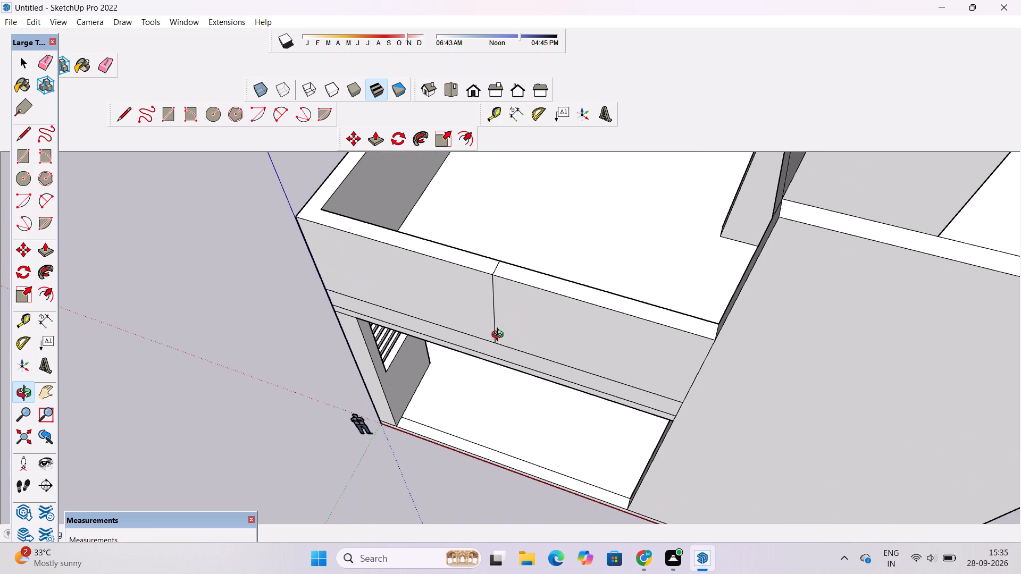
{"action": "left_click_drag", "start_coordinate": [496, 339], "coordinate": [645, 297]}
{"action": "scroll", "coordinate": [622, 299], "scroll_direction": "up", "scroll_amount": 4}
{"action": "left_click_drag", "start_coordinate": [488, 305], "coordinate": [623, 283], "text": "shift"}
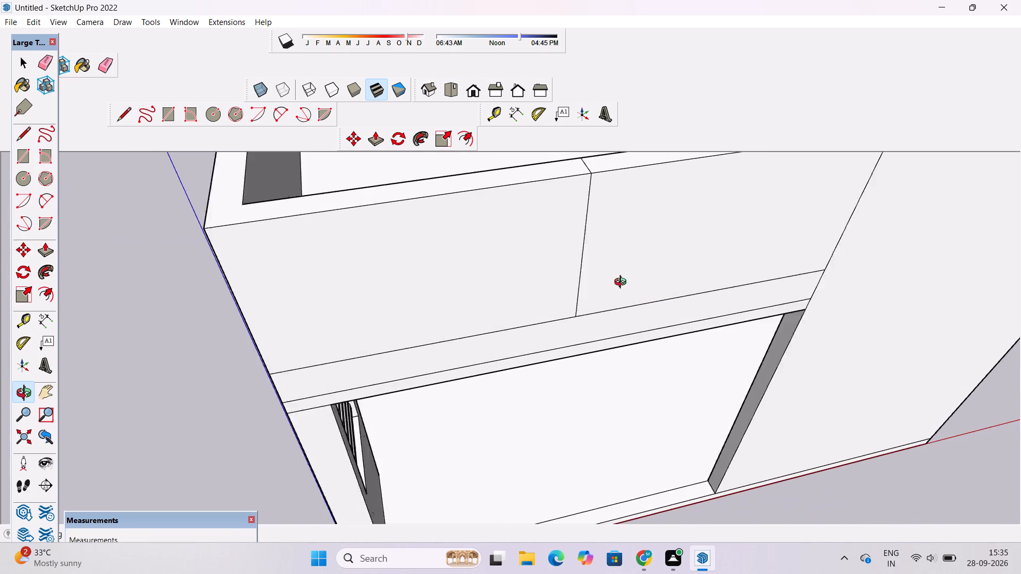
{"action": "left_click_drag", "start_coordinate": [623, 283], "coordinate": [623, 283], "text": "shift"}
{"action": "left_click_drag", "start_coordinate": [291, 328], "coordinate": [553, 292]}
{"action": "scroll", "coordinate": [556, 291], "scroll_direction": "down", "scroll_amount": 4}
{"action": "left_click_drag", "start_coordinate": [566, 284], "coordinate": [563, 307], "text": "shift"}
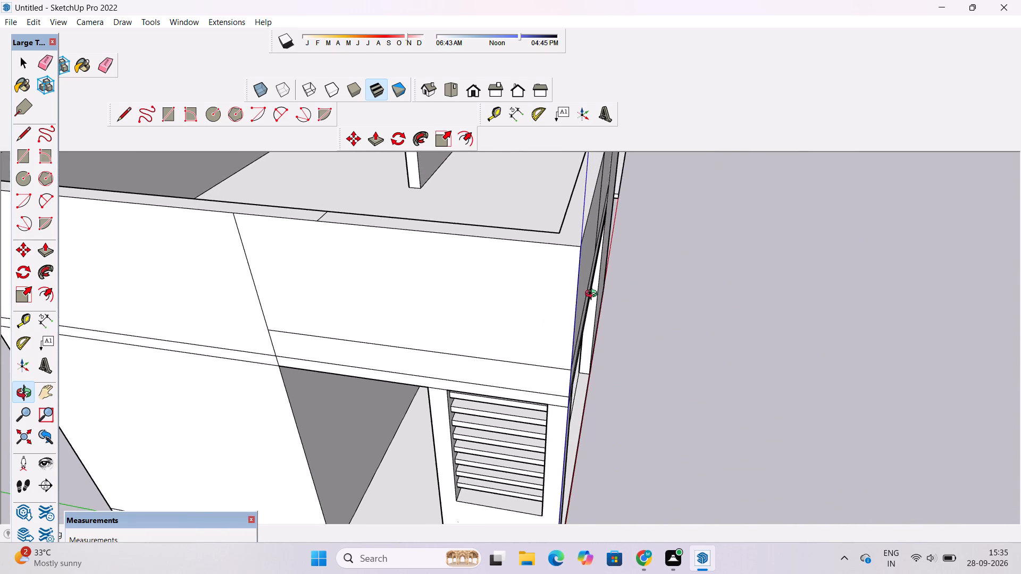
{"action": "left_click_drag", "start_coordinate": [593, 295], "coordinate": [527, 309]}
{"action": "scroll", "coordinate": [517, 308], "scroll_direction": "up", "scroll_amount": 1}
{"action": "left_click_drag", "start_coordinate": [580, 286], "coordinate": [558, 266]}
{"action": "left_click_drag", "start_coordinate": [557, 261], "coordinate": [553, 287], "text": "shift"}
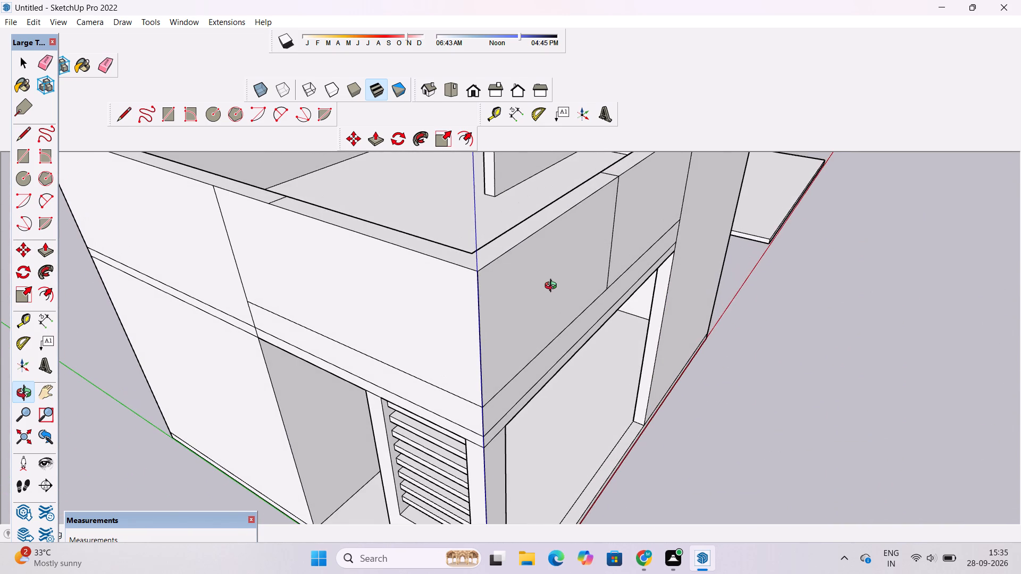
{"action": "scroll", "coordinate": [553, 287], "scroll_direction": "up", "scroll_amount": 5}
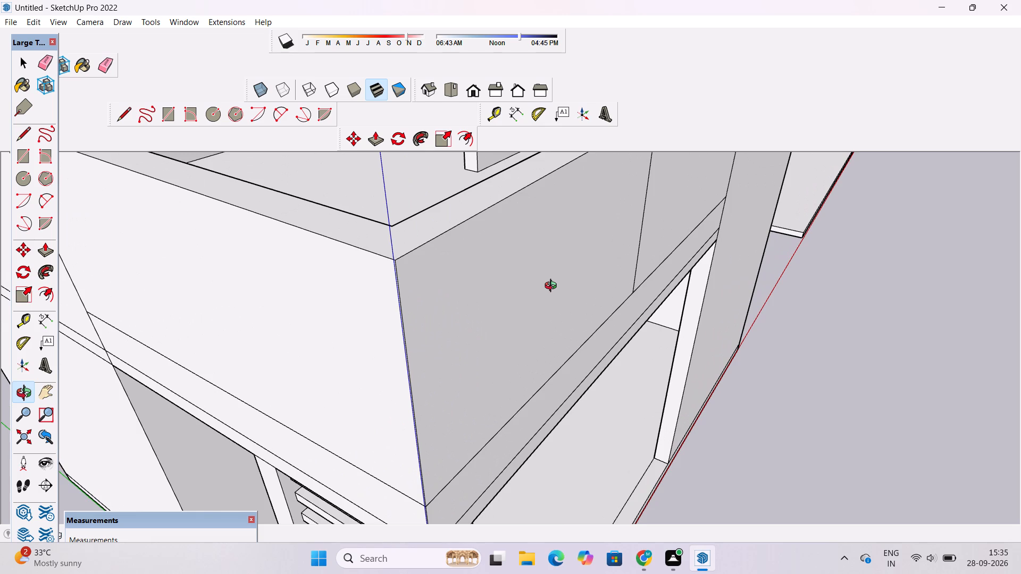
{"action": "scroll", "coordinate": [553, 287], "scroll_direction": "down", "scroll_amount": 2}
{"action": "scroll", "coordinate": [553, 287], "scroll_direction": "up", "scroll_amount": 1}
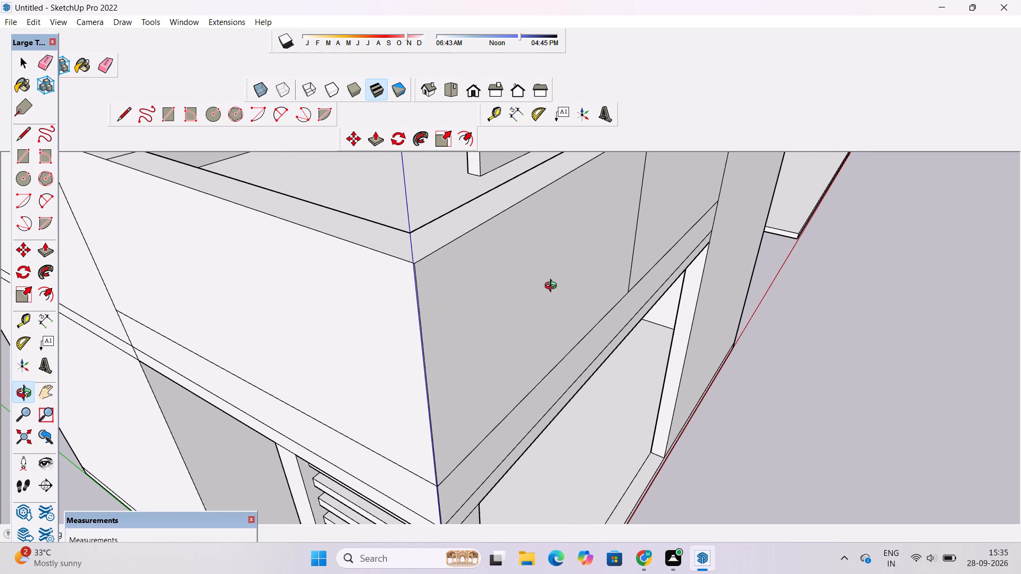
{"action": "scroll", "coordinate": [553, 287], "scroll_direction": "down", "scroll_amount": 1}
{"action": "left_click_drag", "start_coordinate": [579, 290], "coordinate": [544, 294]}
{"action": "scroll", "coordinate": [543, 292], "scroll_direction": "up", "scroll_amount": 3}
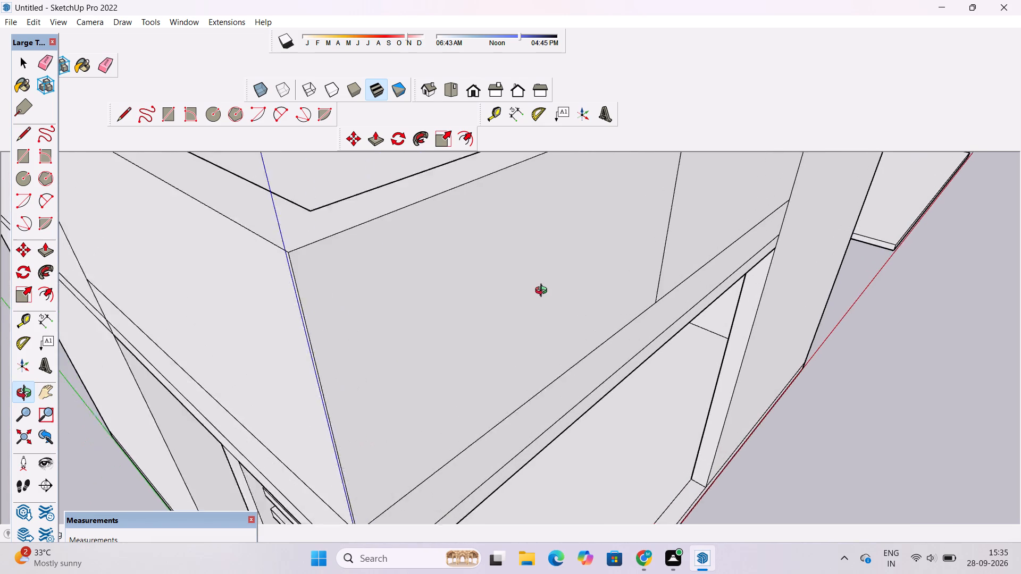
{"action": "scroll", "coordinate": [543, 292], "scroll_direction": "up", "scroll_amount": 1}
{"action": "scroll", "coordinate": [543, 292], "scroll_direction": "down", "scroll_amount": 2}
{"action": "left_click_drag", "start_coordinate": [560, 282], "coordinate": [616, 317], "text": "shift"}
{"action": "left_click_drag", "start_coordinate": [621, 318], "coordinate": [556, 265]}
{"action": "scroll", "coordinate": [545, 256], "scroll_direction": "down", "scroll_amount": 3}
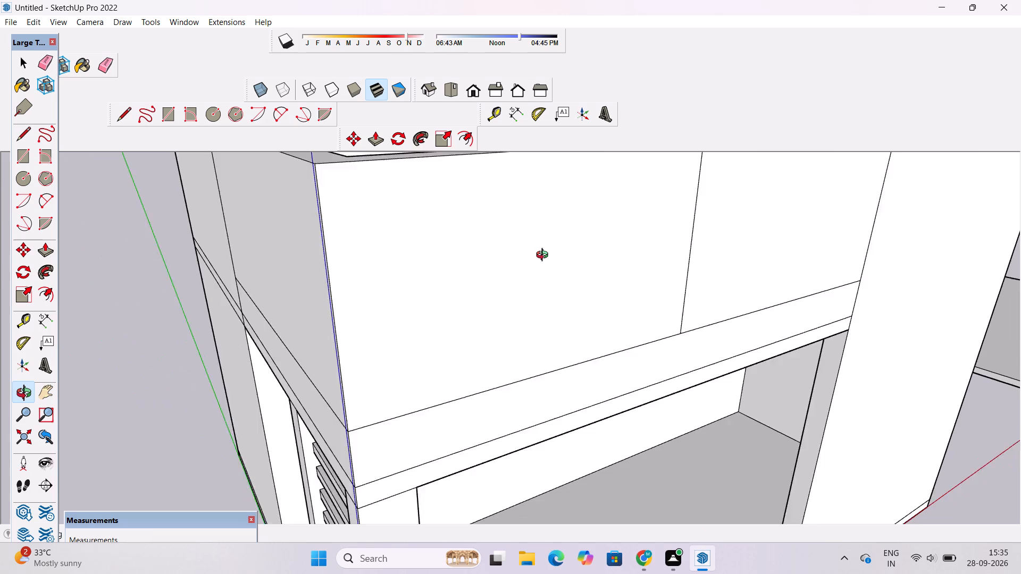
{"action": "scroll", "coordinate": [545, 256], "scroll_direction": "down", "scroll_amount": 1}
{"action": "left_click_drag", "start_coordinate": [544, 256], "coordinate": [537, 286], "text": "shift"}
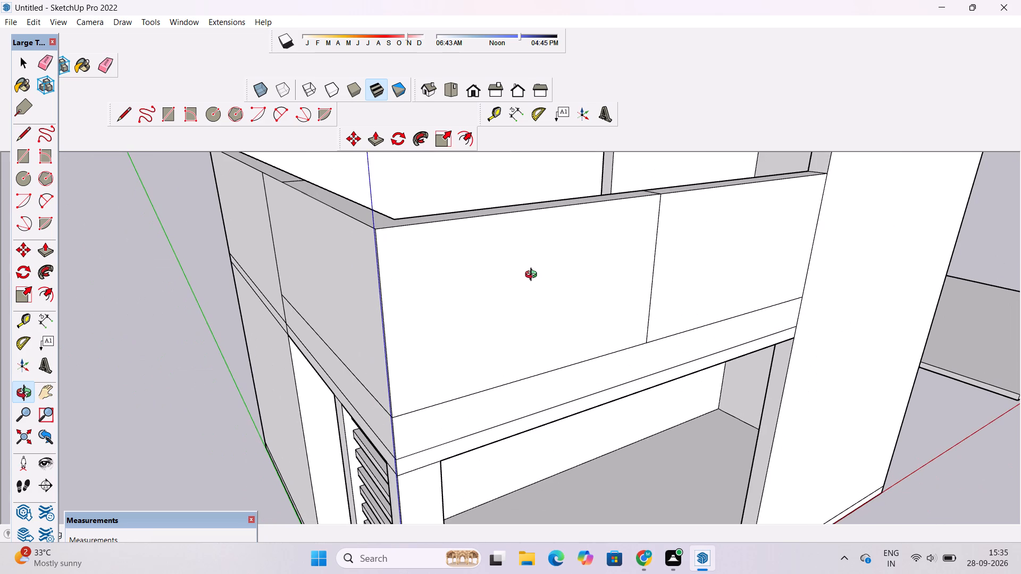
{"action": "scroll", "coordinate": [533, 274], "scroll_direction": "down", "scroll_amount": 3}
{"action": "scroll", "coordinate": [533, 274], "scroll_direction": "up", "scroll_amount": 2}
{"action": "scroll", "coordinate": [533, 274], "scroll_direction": "down", "scroll_amount": 2}
{"action": "scroll", "coordinate": [533, 274], "scroll_direction": "up", "scroll_amount": 2}
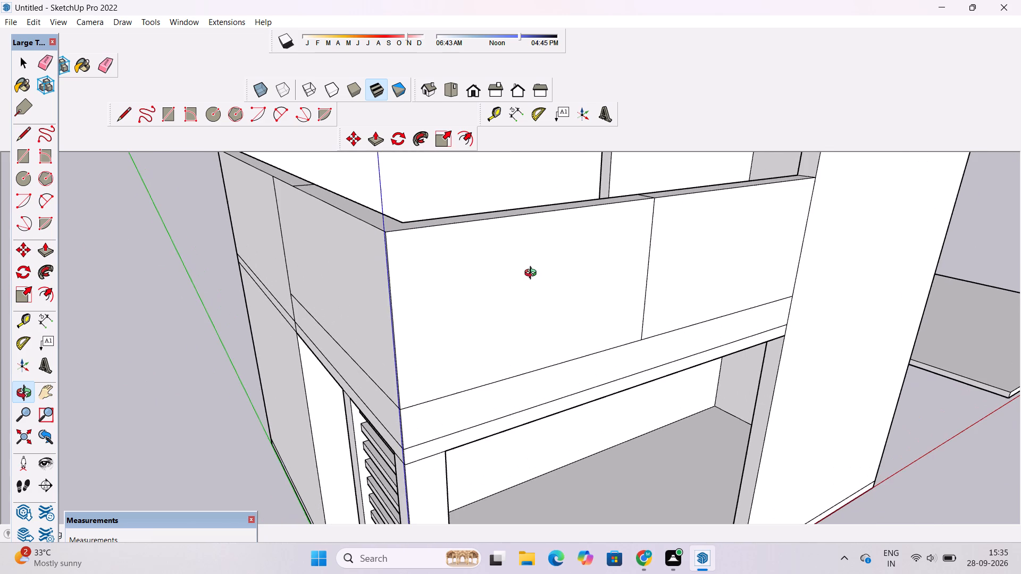
Examine the two front parapet panels on either side of the vertical dividing line, up to the tall block.
{"action": "left_click_drag", "start_coordinate": [615, 263], "coordinate": [542, 283]}
{"action": "left_click_drag", "start_coordinate": [613, 284], "coordinate": [592, 240]}
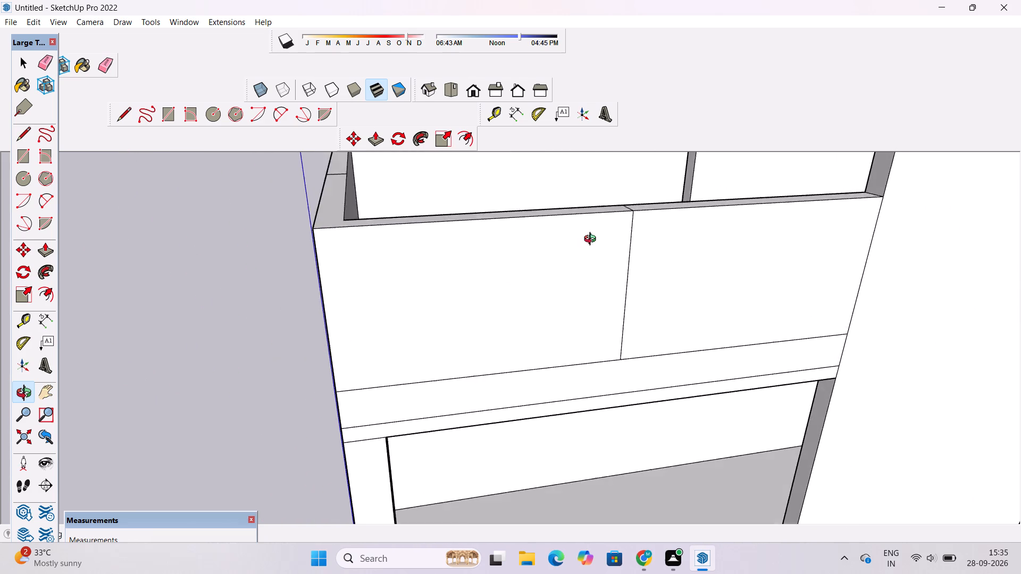
{"action": "left_click_drag", "start_coordinate": [592, 240], "coordinate": [586, 228]}
{"action": "left_click_drag", "start_coordinate": [586, 227], "coordinate": [509, 272], "text": "shift"}
{"action": "scroll", "coordinate": [706, 261], "scroll_direction": "up", "scroll_amount": 3}
{"action": "left_click_drag", "start_coordinate": [706, 261], "coordinate": [676, 265], "text": "shift"}
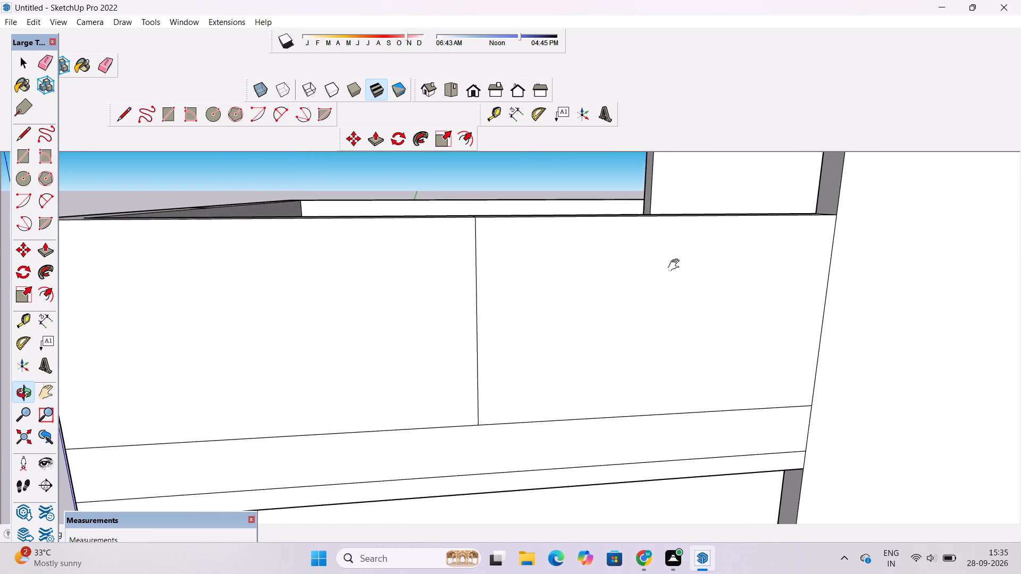
{"action": "left_click_drag", "start_coordinate": [676, 265], "coordinate": [651, 271], "text": "shift"}
{"action": "scroll", "coordinate": [649, 271], "scroll_direction": "up", "scroll_amount": 3}
{"action": "left_click_drag", "start_coordinate": [637, 271], "coordinate": [591, 271]}
{"action": "scroll", "coordinate": [517, 287], "scroll_direction": "up", "scroll_amount": 2}
{"action": "left_click_drag", "start_coordinate": [514, 297], "coordinate": [537, 285]}
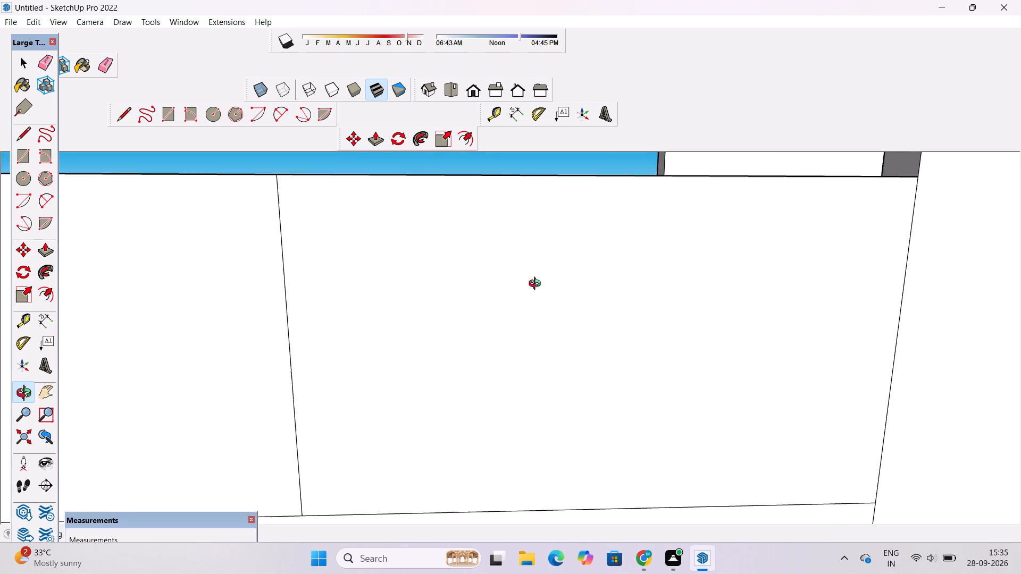
{"action": "left_click_drag", "start_coordinate": [537, 285], "coordinate": [562, 265]}
{"action": "scroll", "coordinate": [562, 265], "scroll_direction": "down", "scroll_amount": 3}
{"action": "left_click_drag", "start_coordinate": [563, 266], "coordinate": [501, 286], "text": "shift"}
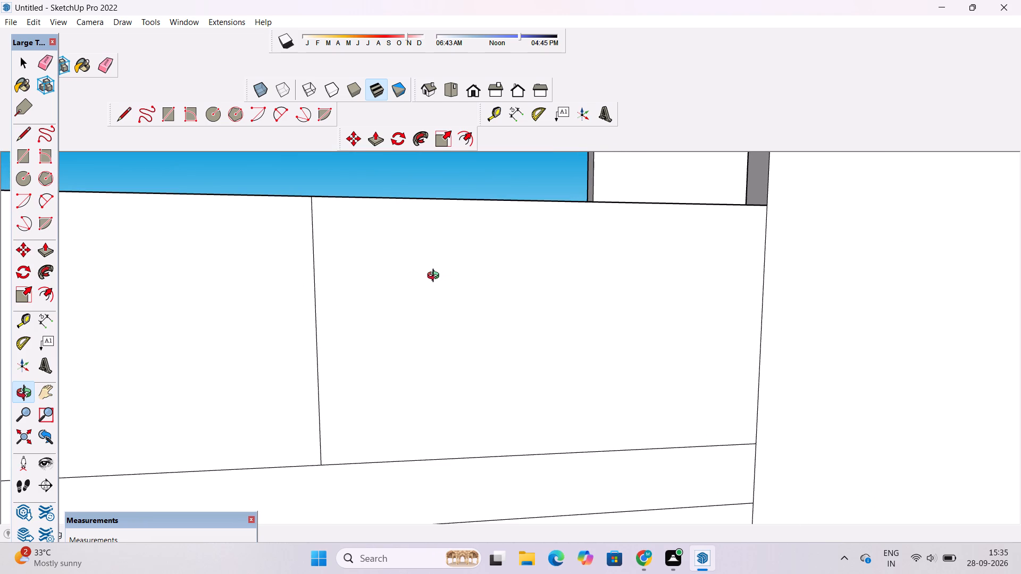
{"action": "left_click_drag", "start_coordinate": [434, 277], "coordinate": [378, 263]}
{"action": "scroll", "coordinate": [370, 259], "scroll_direction": "down", "scroll_amount": 4}
{"action": "left_click_drag", "start_coordinate": [421, 261], "coordinate": [431, 283]}
{"action": "left_click_drag", "start_coordinate": [429, 285], "coordinate": [461, 280], "text": "shift"}
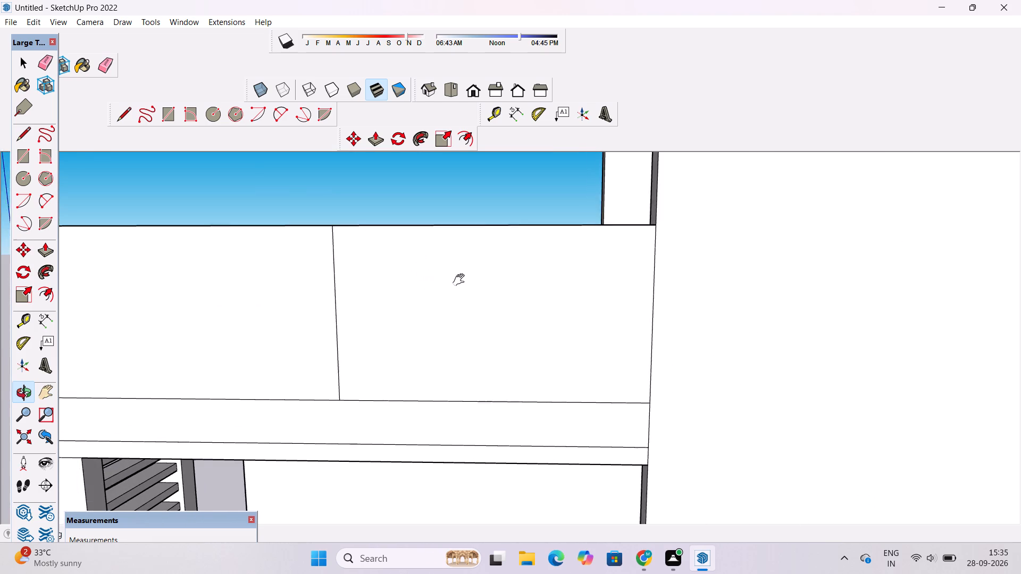
{"action": "left_click_drag", "start_coordinate": [461, 280], "coordinate": [468, 277], "text": "shift"}
{"action": "scroll", "coordinate": [476, 269], "scroll_direction": "down", "scroll_amount": 4}
{"action": "left_click_drag", "start_coordinate": [477, 269], "coordinate": [522, 256], "text": "shift"}
{"action": "left_click_drag", "start_coordinate": [522, 256], "coordinate": [526, 271]}
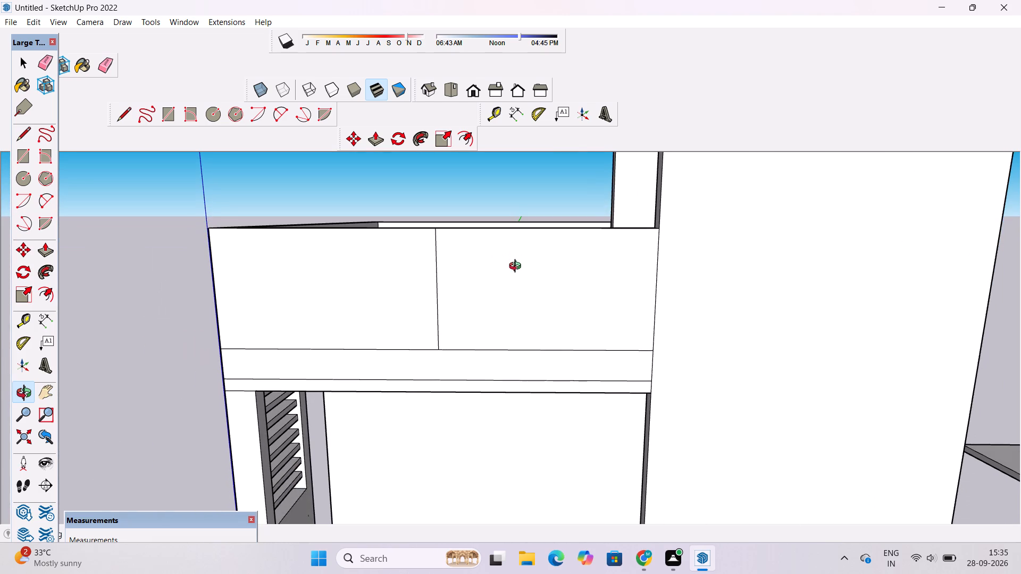
{"action": "left_click_drag", "start_coordinate": [501, 266], "coordinate": [541, 266], "text": "shift"}
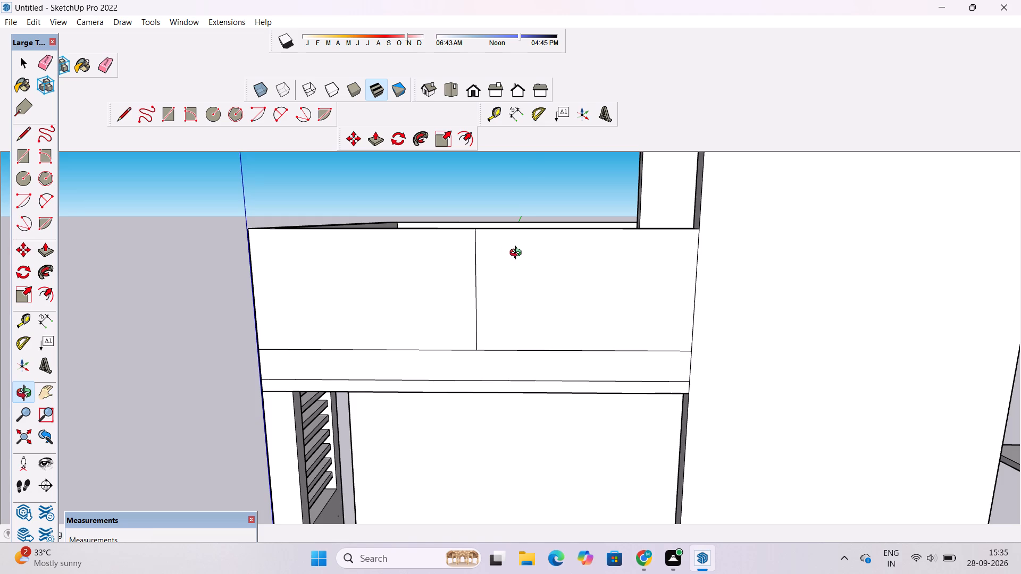
Examine the front parapet's two panels and band lines in relation to the wide opening and the tall block.
{"action": "scroll", "coordinate": [518, 254], "scroll_direction": "up", "scroll_amount": 1}
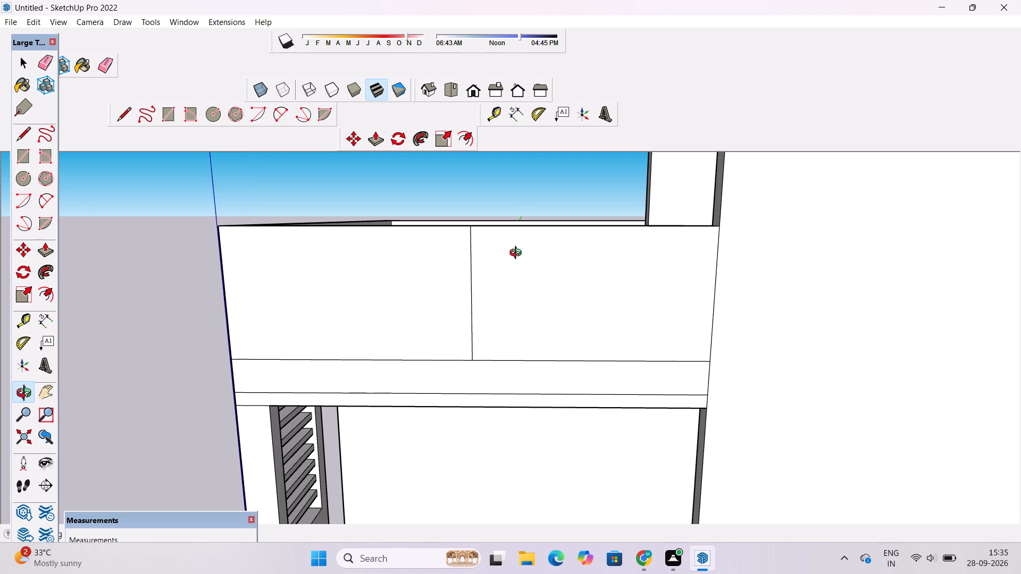
{"action": "scroll", "coordinate": [510, 241], "scroll_direction": "up", "scroll_amount": 3}
{"action": "scroll", "coordinate": [510, 241], "scroll_direction": "down", "scroll_amount": 6}
{"action": "scroll", "coordinate": [465, 248], "scroll_direction": "down", "scroll_amount": 5}
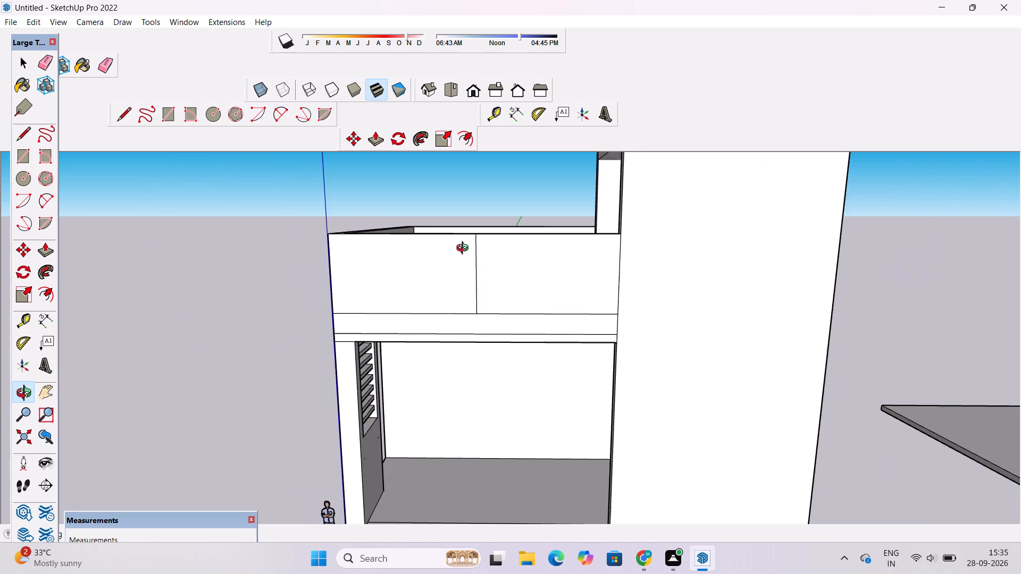
{"action": "scroll", "coordinate": [465, 249], "scroll_direction": "down", "scroll_amount": 4}
{"action": "left_click_drag", "start_coordinate": [418, 272], "coordinate": [473, 267], "text": "shift"}
{"action": "left_click_drag", "start_coordinate": [495, 260], "coordinate": [498, 276]}
{"action": "scroll", "coordinate": [498, 276], "scroll_direction": "up", "scroll_amount": 2}
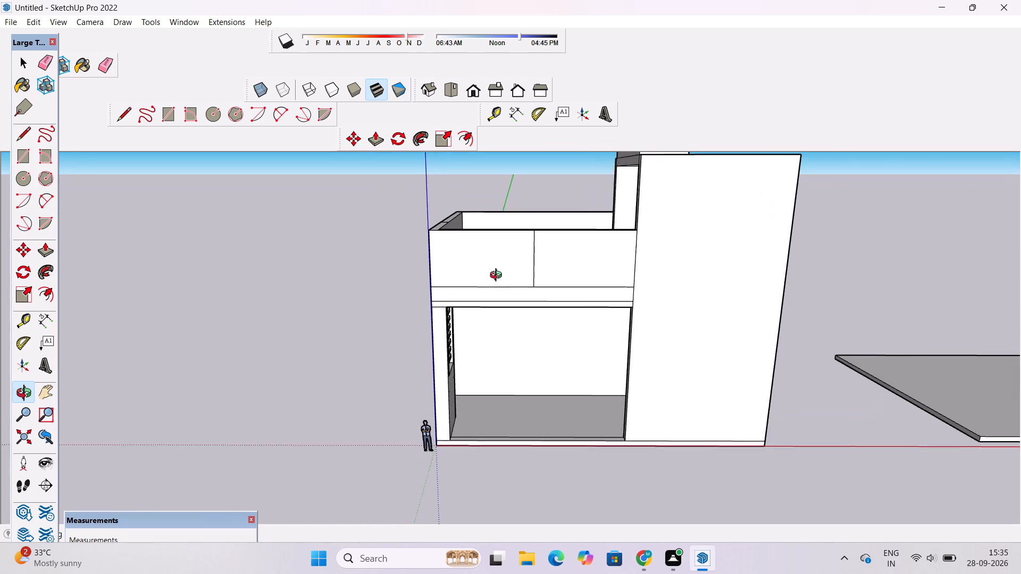
{"action": "scroll", "coordinate": [498, 276], "scroll_direction": "up", "scroll_amount": 3}
{"action": "left_click_drag", "start_coordinate": [470, 274], "coordinate": [497, 280]}
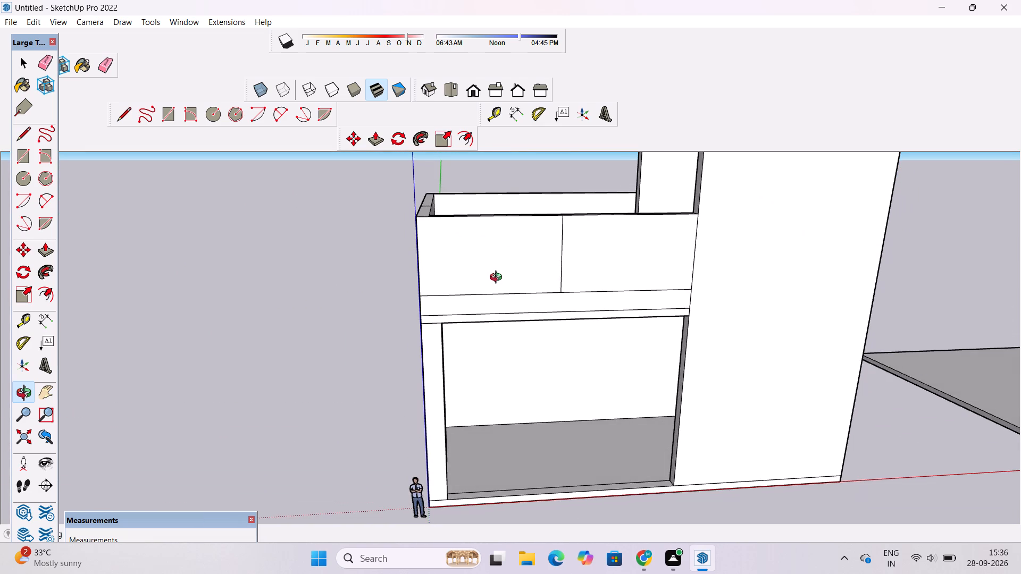
{"action": "scroll", "coordinate": [496, 272], "scroll_direction": "down", "scroll_amount": 1}
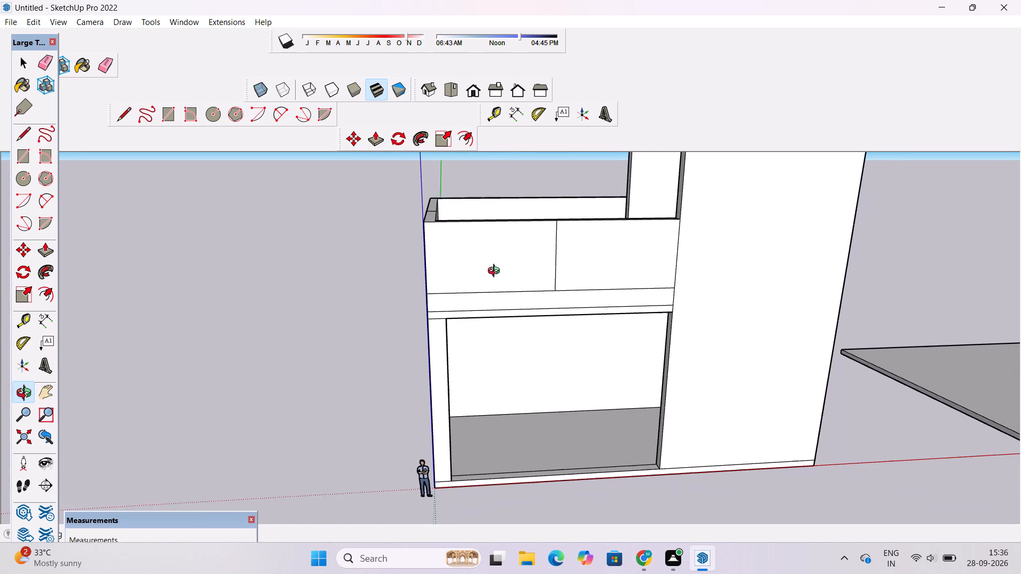
{"action": "scroll", "coordinate": [496, 272], "scroll_direction": "down", "scroll_amount": 2}
{"action": "left_click_drag", "start_coordinate": [496, 272], "coordinate": [455, 296], "text": "shift"}
{"action": "left_click_drag", "start_coordinate": [454, 296], "coordinate": [453, 316]}
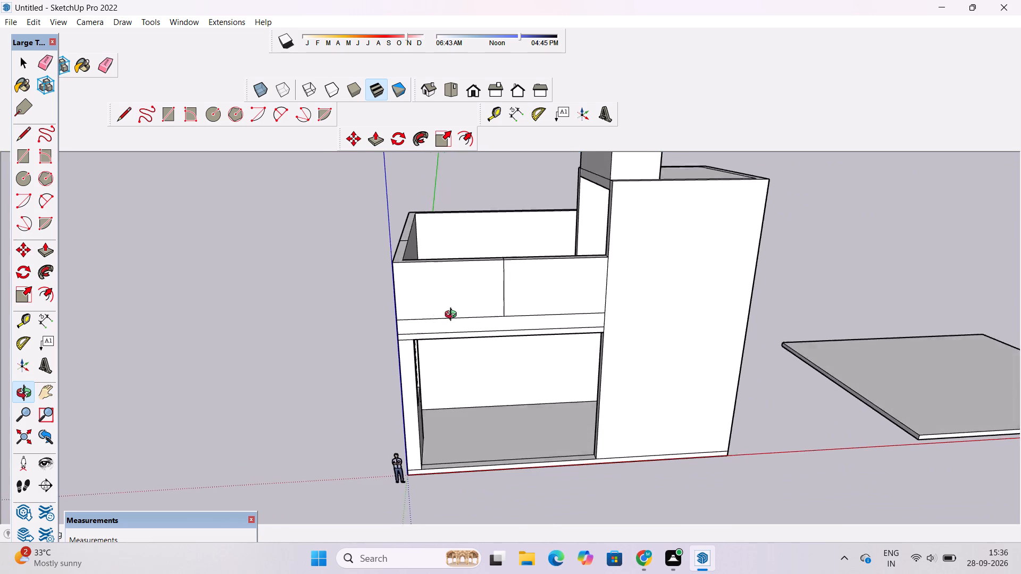
Examine the lower roof, the parapet's top edges and the tall block from above.
{"action": "left_click_drag", "start_coordinate": [453, 316], "coordinate": [456, 351]}
{"action": "scroll", "coordinate": [416, 308], "scroll_direction": "up", "scroll_amount": 2}
{"action": "left_click_drag", "start_coordinate": [415, 305], "coordinate": [415, 339]}
{"action": "left_click_drag", "start_coordinate": [409, 331], "coordinate": [412, 324], "text": "shift"}
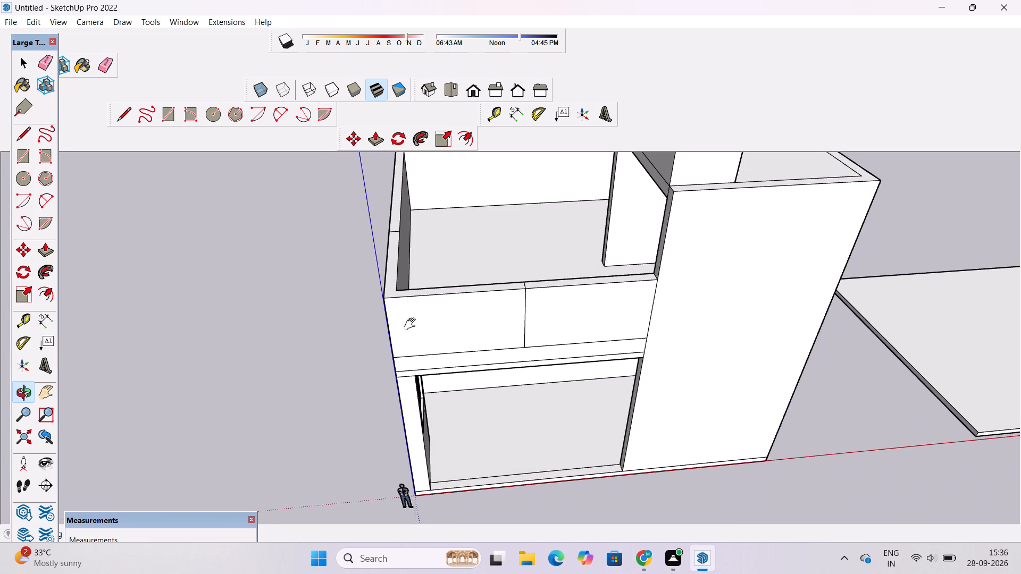
{"action": "left_click_drag", "start_coordinate": [412, 324], "coordinate": [421, 310], "text": "shift"}
{"action": "left_click_drag", "start_coordinate": [423, 306], "coordinate": [424, 335]}
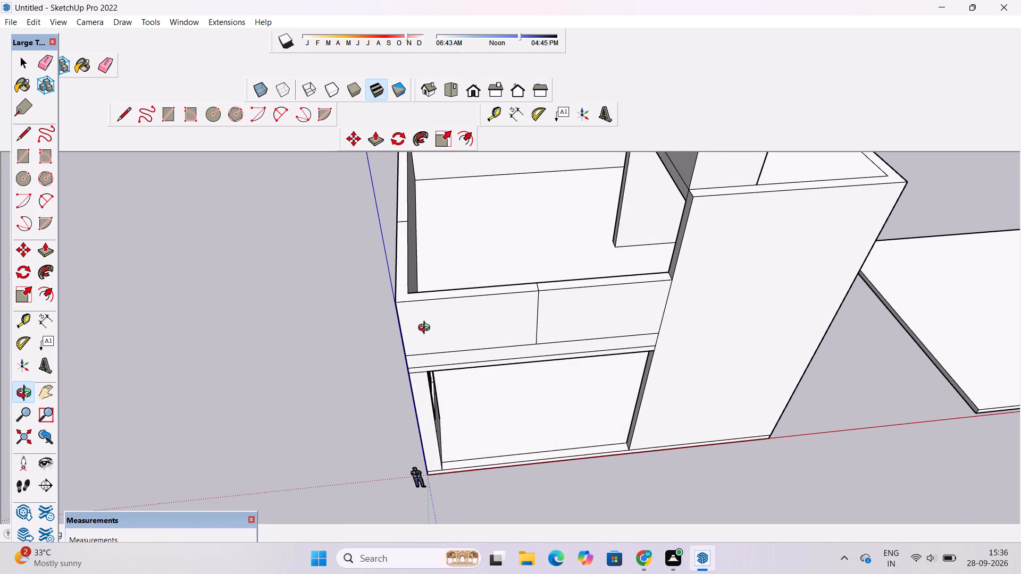
{"action": "scroll", "coordinate": [427, 328], "scroll_direction": "down", "scroll_amount": 2}
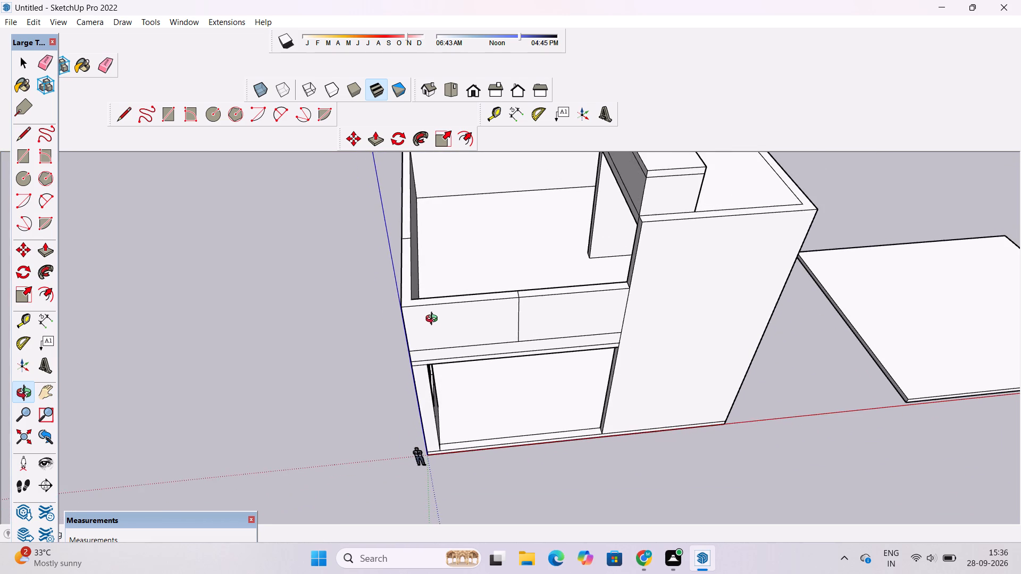
{"action": "left_click_drag", "start_coordinate": [435, 320], "coordinate": [434, 365]}
{"action": "scroll", "coordinate": [428, 333], "scroll_direction": "up", "scroll_amount": 2}
{"action": "left_click_drag", "start_coordinate": [428, 332], "coordinate": [410, 339], "text": "shift"}
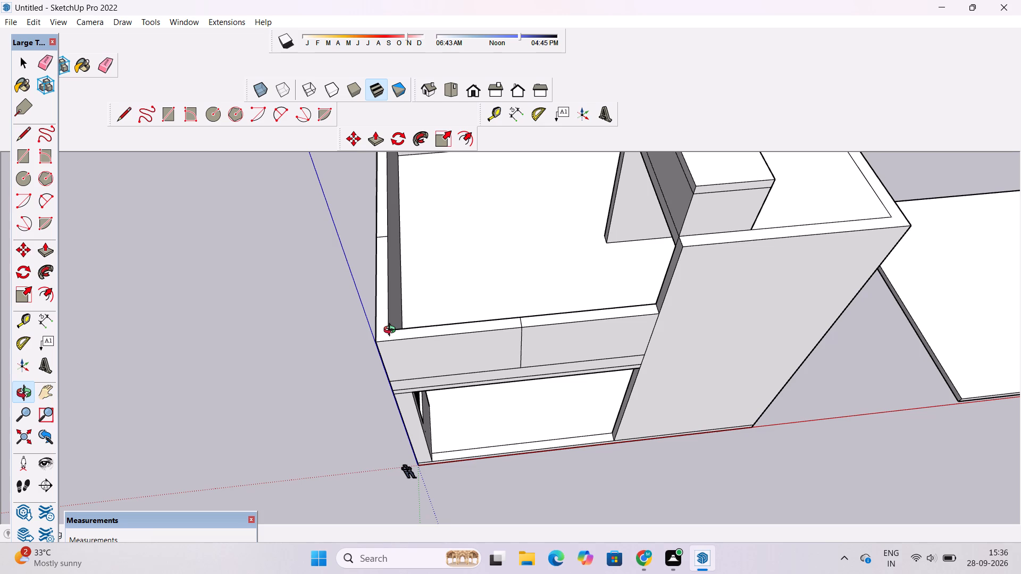
{"action": "scroll", "coordinate": [384, 329], "scroll_direction": "down", "scroll_amount": 3}
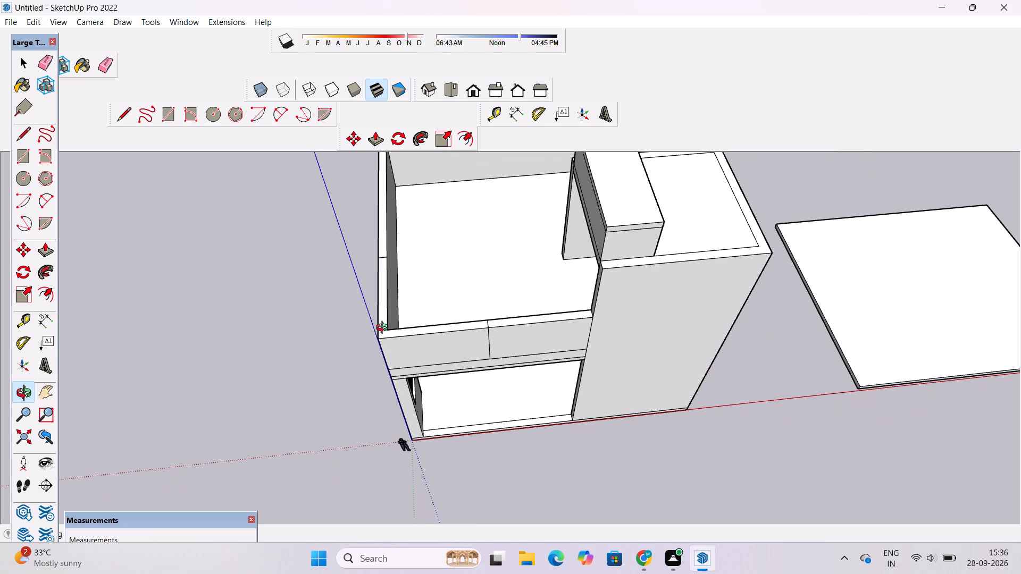
{"action": "left_click_drag", "start_coordinate": [370, 343], "coordinate": [386, 280]}
Examine the front parapet's left panel and the band lines above the wide opening at close range.
{"action": "left_click_drag", "start_coordinate": [439, 367], "coordinate": [429, 283]}
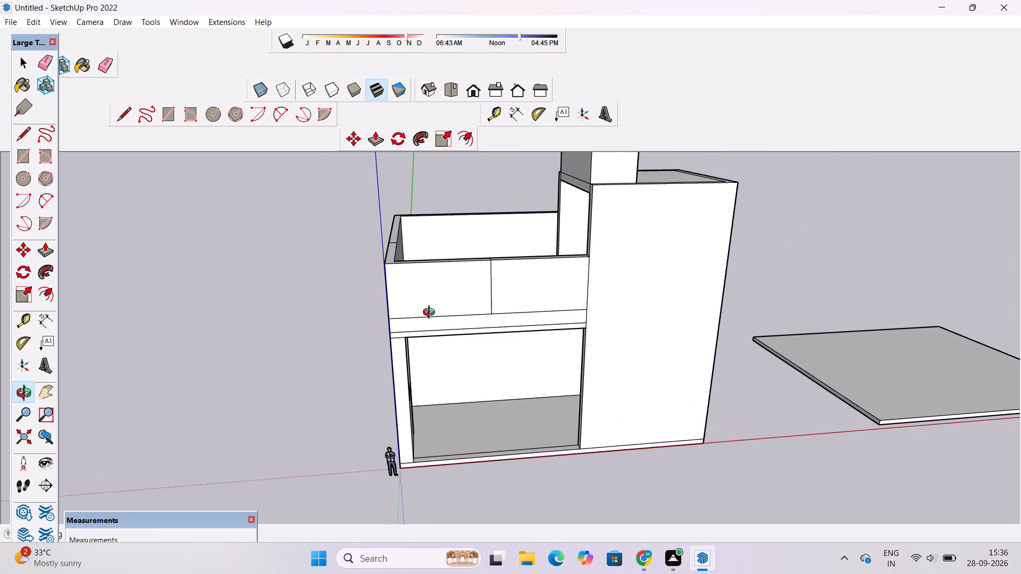
{"action": "scroll", "coordinate": [431, 314], "scroll_direction": "up", "scroll_amount": 3}
{"action": "left_click_drag", "start_coordinate": [430, 335], "coordinate": [422, 299]}
{"action": "left_click", "coordinate": [422, 300], "text": "shift"}
{"action": "left_click_drag", "start_coordinate": [414, 318], "coordinate": [412, 261]}
{"action": "scroll", "coordinate": [401, 285], "scroll_direction": "up", "scroll_amount": 3}
{"action": "left_click_drag", "start_coordinate": [401, 285], "coordinate": [383, 308]}
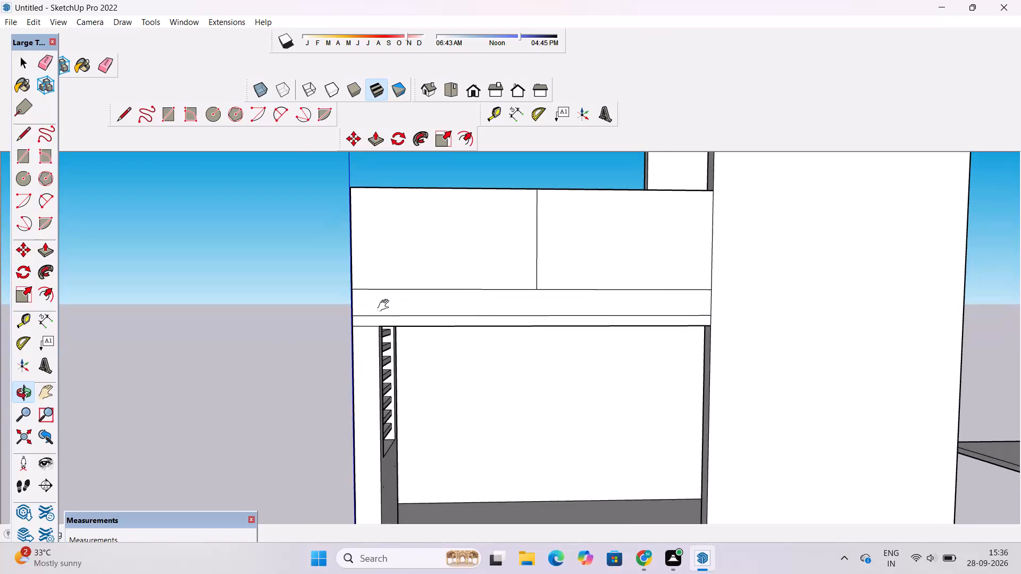
{"action": "left_click_drag", "start_coordinate": [386, 306], "coordinate": [319, 308], "text": "shift"}
{"action": "left_click_drag", "start_coordinate": [328, 315], "coordinate": [329, 339]}
{"action": "left_click_drag", "start_coordinate": [361, 325], "coordinate": [334, 316]}
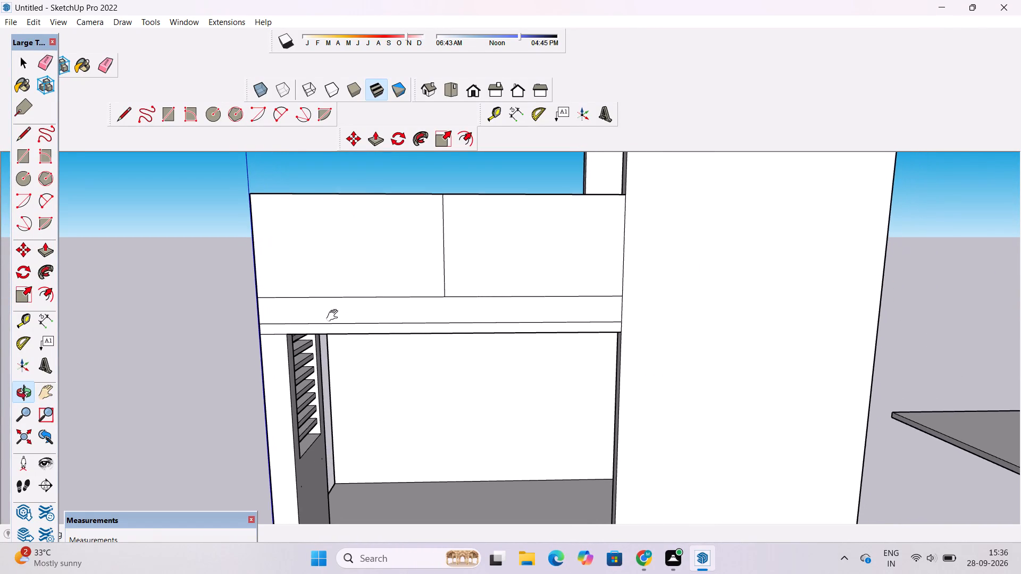
{"action": "left_click_drag", "start_coordinate": [334, 316], "coordinate": [325, 313]}
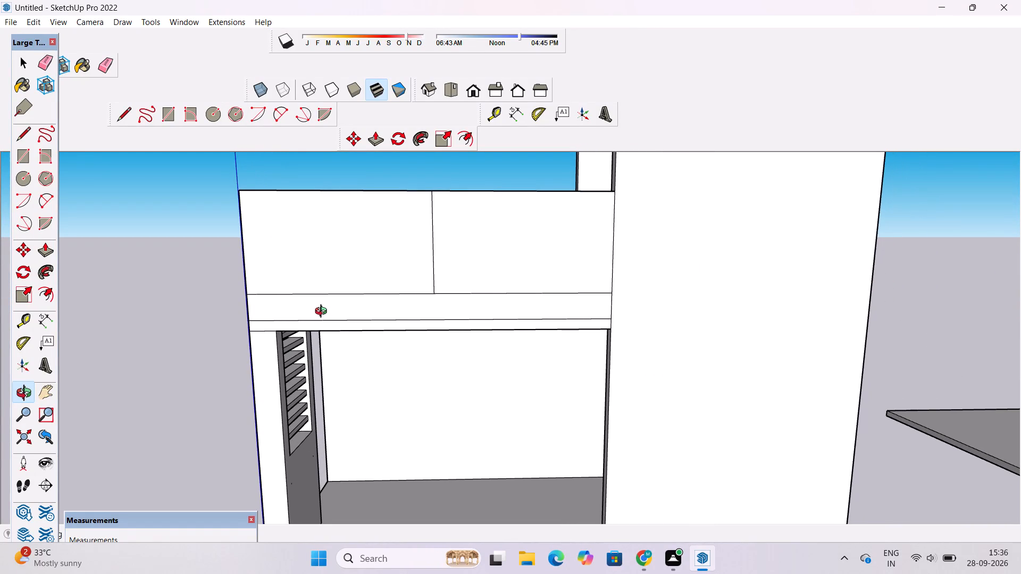
Place a horizontal guide 2' above the upper band line on the front parapet.
{"action": "key", "text": "t"}
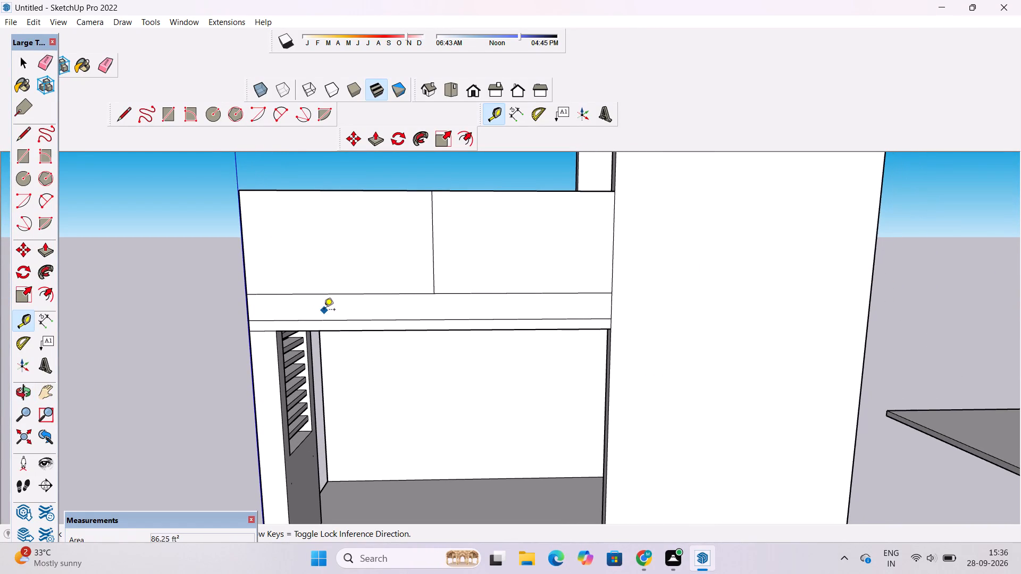
{"action": "scroll", "coordinate": [346, 301], "scroll_direction": "up", "scroll_amount": 2}
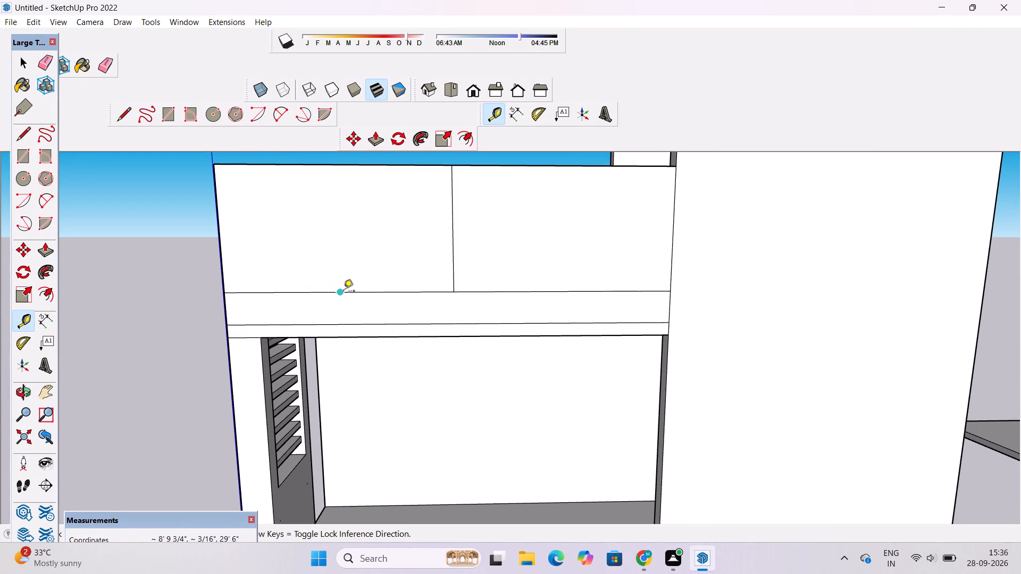
{"action": "left_click", "coordinate": [340, 293]}
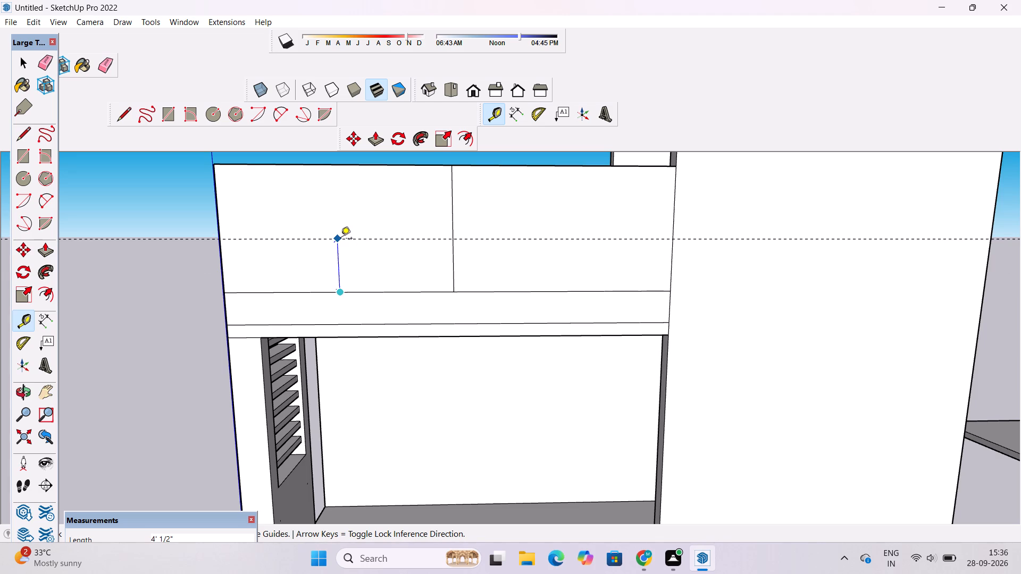
{"action": "key", "text": "2"}
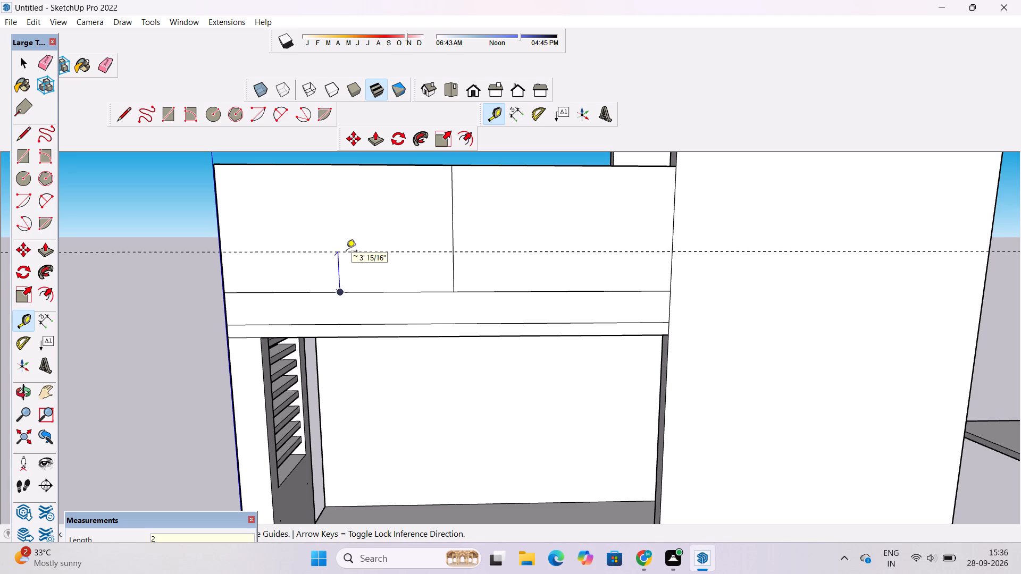
{"action": "key", "text": "apostrophe"}
{"action": "key", "text": "Return"}
Place a horizontal guide 2' above the side parapet's upper band line, meeting the front guide at the building corner.
{"action": "scroll", "coordinate": [340, 248], "scroll_direction": "down", "scroll_amount": 2}
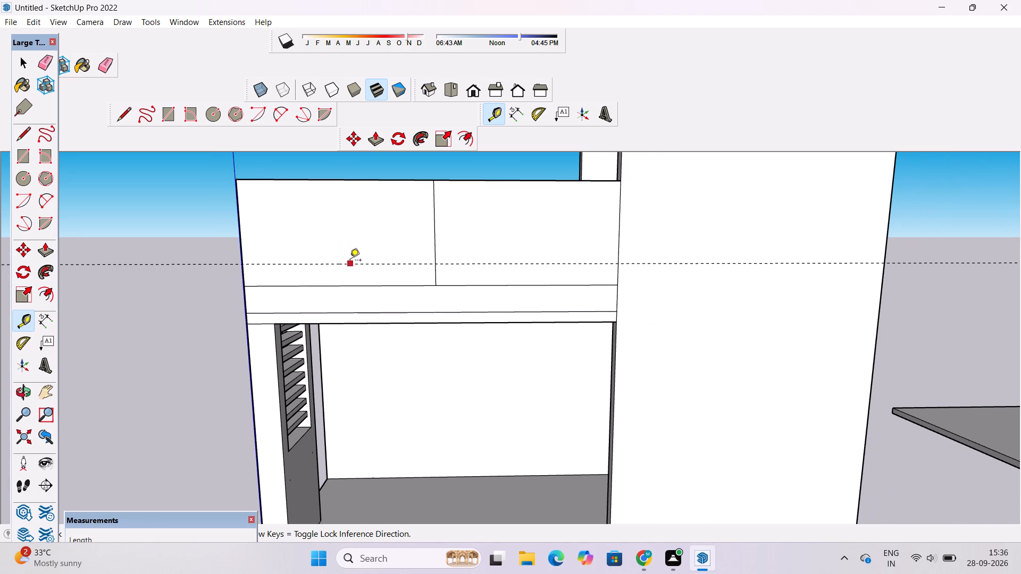
{"action": "scroll", "coordinate": [347, 274], "scroll_direction": "up", "scroll_amount": 1}
{"action": "key", "text": "o"}
{"action": "scroll", "coordinate": [347, 274], "scroll_direction": "down", "scroll_amount": 3}
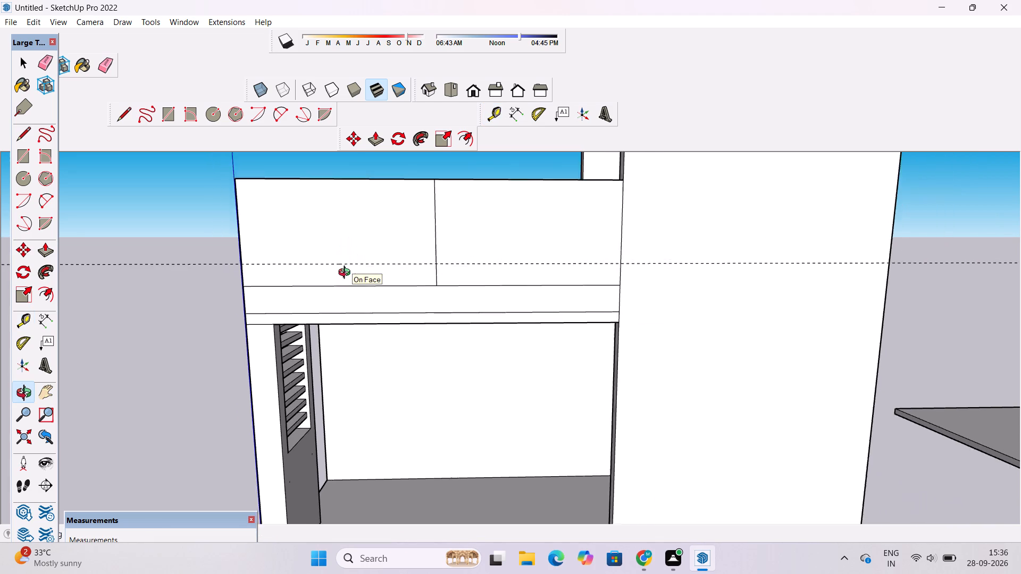
{"action": "scroll", "coordinate": [347, 274], "scroll_direction": "down", "scroll_amount": 2}
{"action": "left_click_drag", "start_coordinate": [238, 263], "coordinate": [456, 277]}
{"action": "left_click_drag", "start_coordinate": [367, 279], "coordinate": [461, 290]}
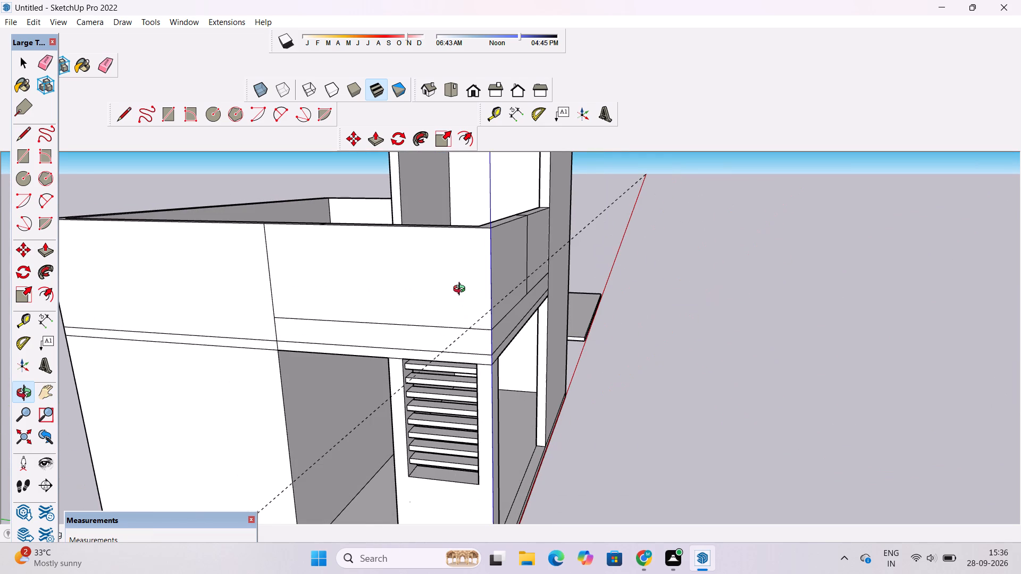
{"action": "left_click_drag", "start_coordinate": [463, 280], "coordinate": [422, 268], "text": "shift"}
{"action": "left_click_drag", "start_coordinate": [398, 294], "coordinate": [423, 298]}
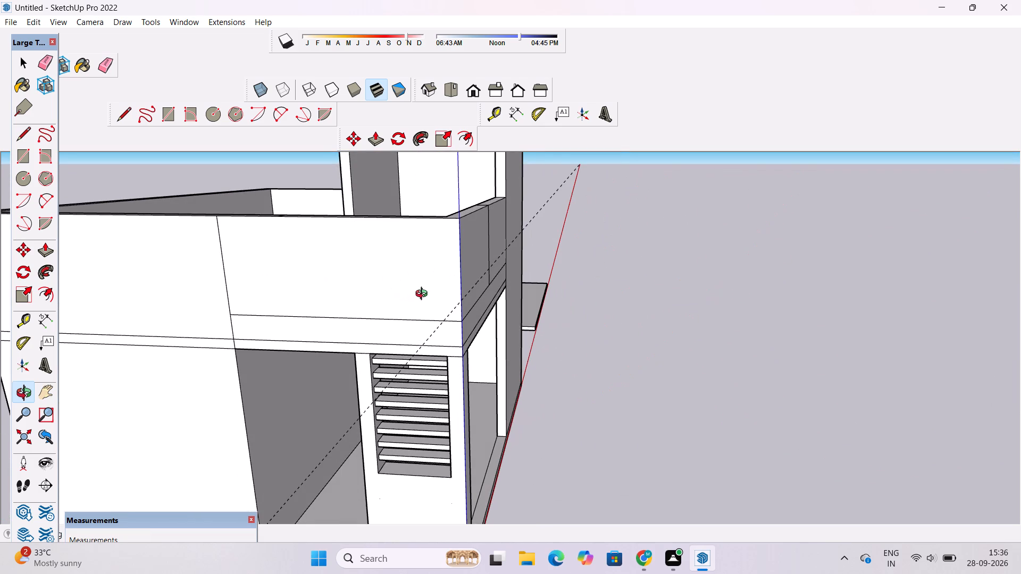
{"action": "left_click_drag", "start_coordinate": [426, 303], "coordinate": [401, 288], "text": "shift"}
{"action": "scroll", "coordinate": [408, 303], "scroll_direction": "up", "scroll_amount": 3}
{"action": "left_click_drag", "start_coordinate": [450, 296], "coordinate": [387, 275], "text": "shift"}
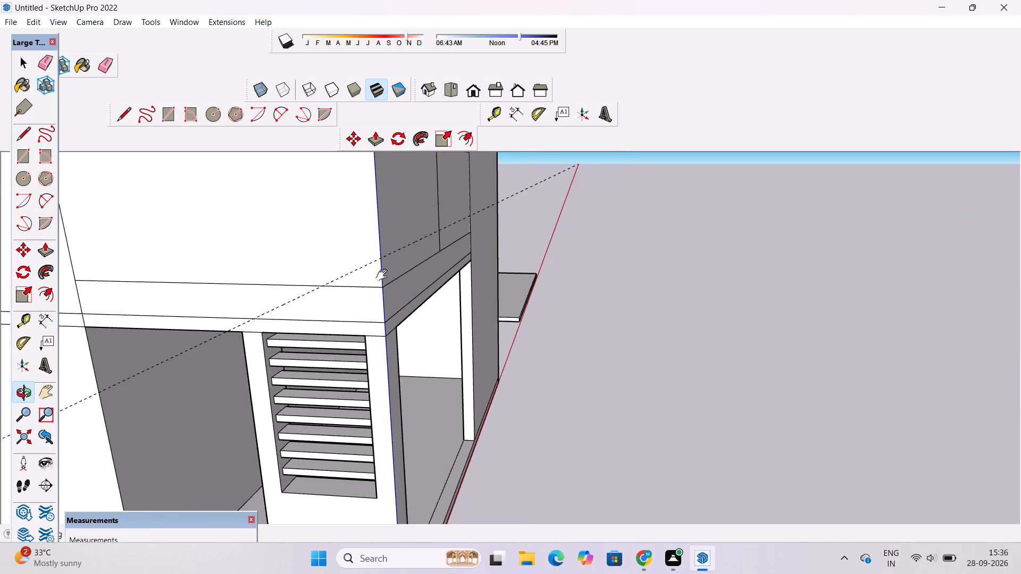
{"action": "scroll", "coordinate": [380, 276], "scroll_direction": "down", "scroll_amount": 2}
{"action": "left_click_drag", "start_coordinate": [372, 282], "coordinate": [417, 287], "text": "shift"}
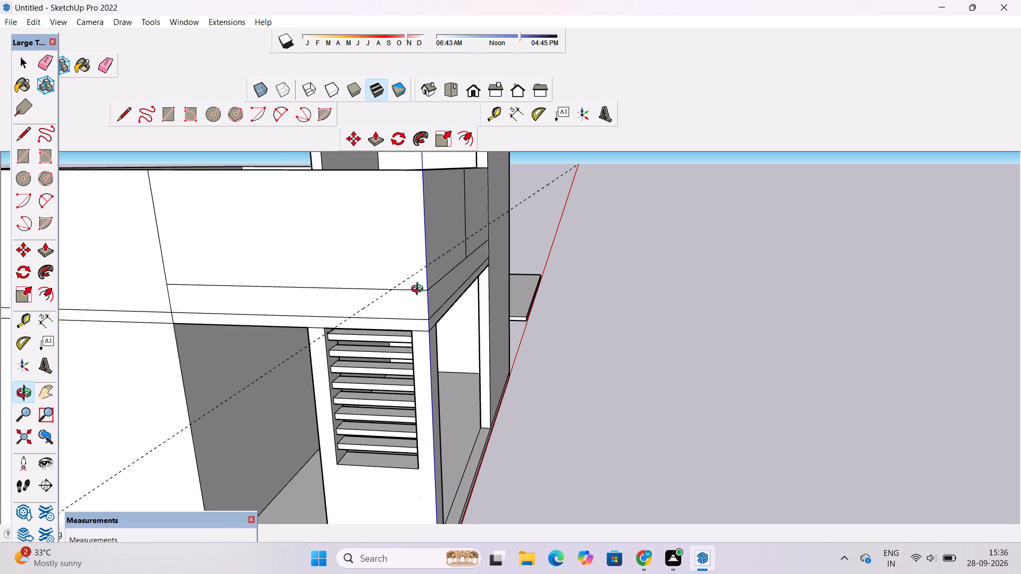
{"action": "scroll", "coordinate": [419, 289], "scroll_direction": "down", "scroll_amount": 1}
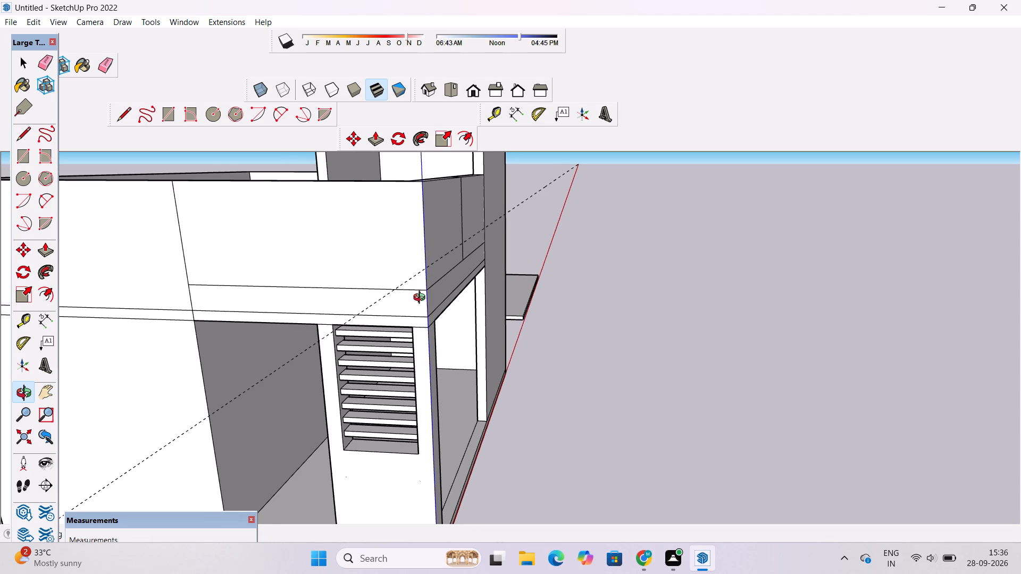
{"action": "left_click_drag", "start_coordinate": [422, 300], "coordinate": [420, 309], "text": "shift"}
{"action": "left_click_drag", "start_coordinate": [408, 338], "coordinate": [388, 377]}
{"action": "scroll", "coordinate": [368, 311], "scroll_direction": "up", "scroll_amount": 3}
{"action": "left_click", "coordinate": [367, 311], "text": "shift"}
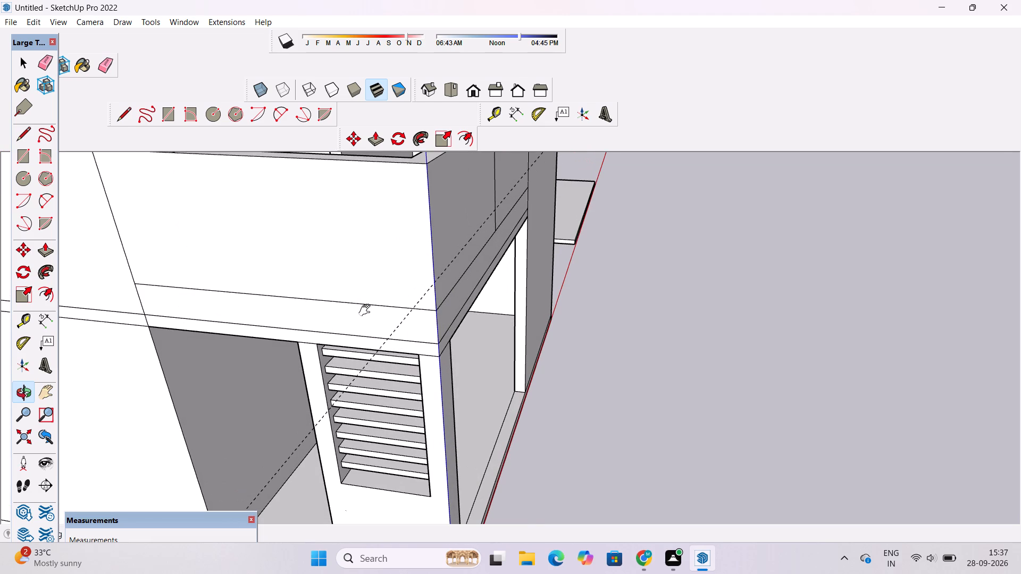
{"action": "key", "text": "t"}
{"action": "left_click", "coordinate": [372, 304]}
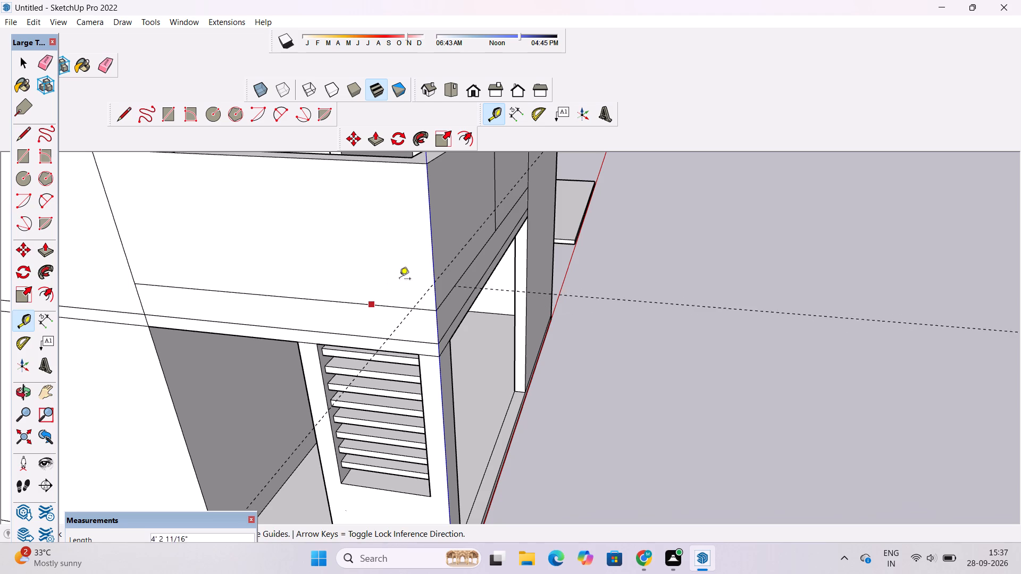
{"action": "left_click", "coordinate": [433, 285]}
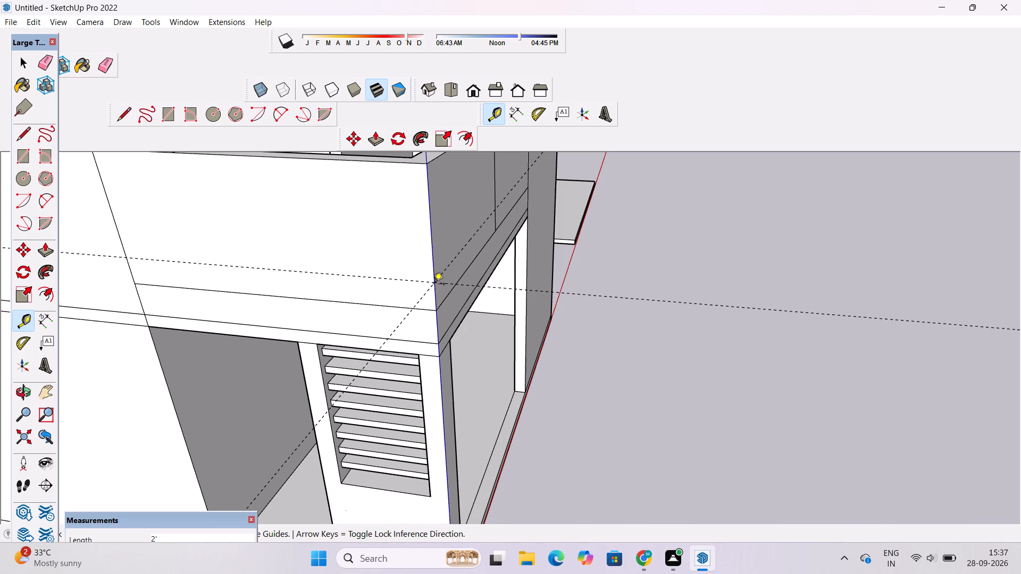
{"action": "key", "text": "space"}
Draw a 17' 6" line along the front parapet's guide, from the vertical dividing line to the building corner.
{"action": "type", "text": "o"}
{"action": "scroll", "coordinate": [432, 285], "scroll_direction": "down", "scroll_amount": 7}
{"action": "left_click_drag", "start_coordinate": [557, 277], "coordinate": [413, 258]}
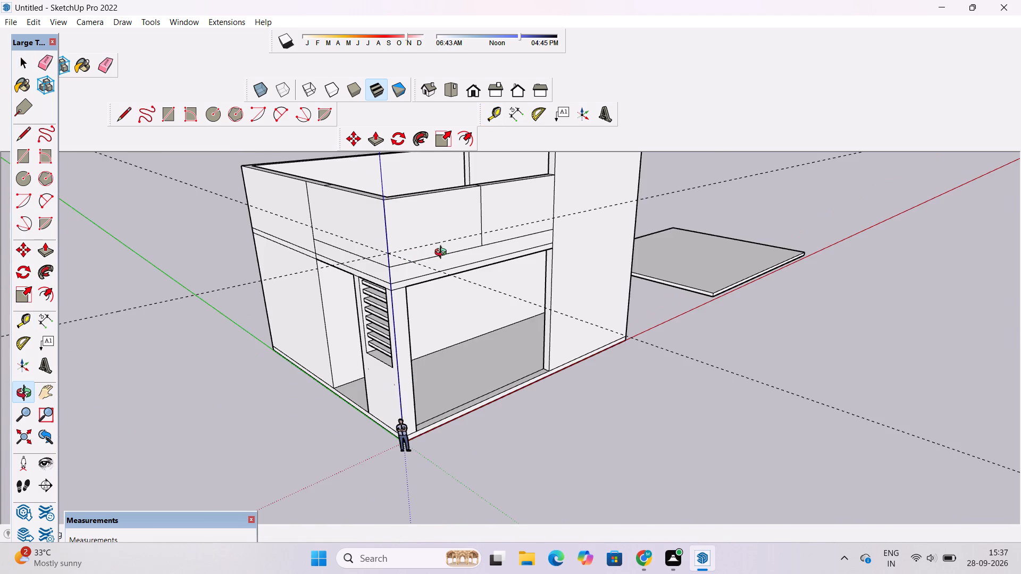
{"action": "left_click_drag", "start_coordinate": [470, 263], "coordinate": [507, 305], "text": "shift"}
{"action": "left_click_drag", "start_coordinate": [520, 307], "coordinate": [492, 293]}
{"action": "scroll", "coordinate": [489, 282], "scroll_direction": "up", "scroll_amount": 4}
{"action": "left_click_drag", "start_coordinate": [560, 291], "coordinate": [478, 288]}
{"action": "left_click_drag", "start_coordinate": [478, 288], "coordinate": [488, 305], "text": "shift"}
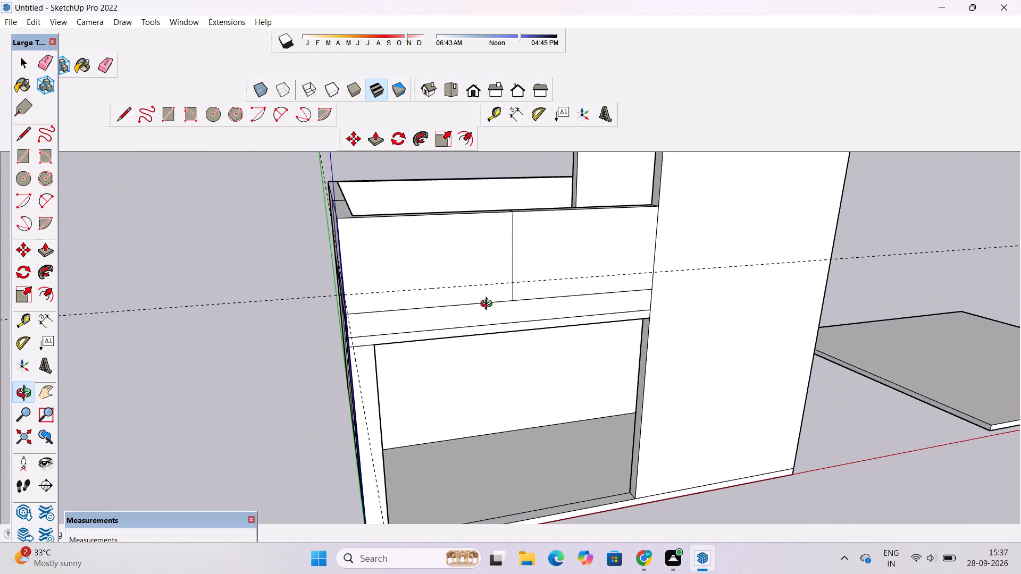
{"action": "scroll", "coordinate": [474, 284], "scroll_direction": "up", "scroll_amount": 4}
{"action": "key", "text": "l"}
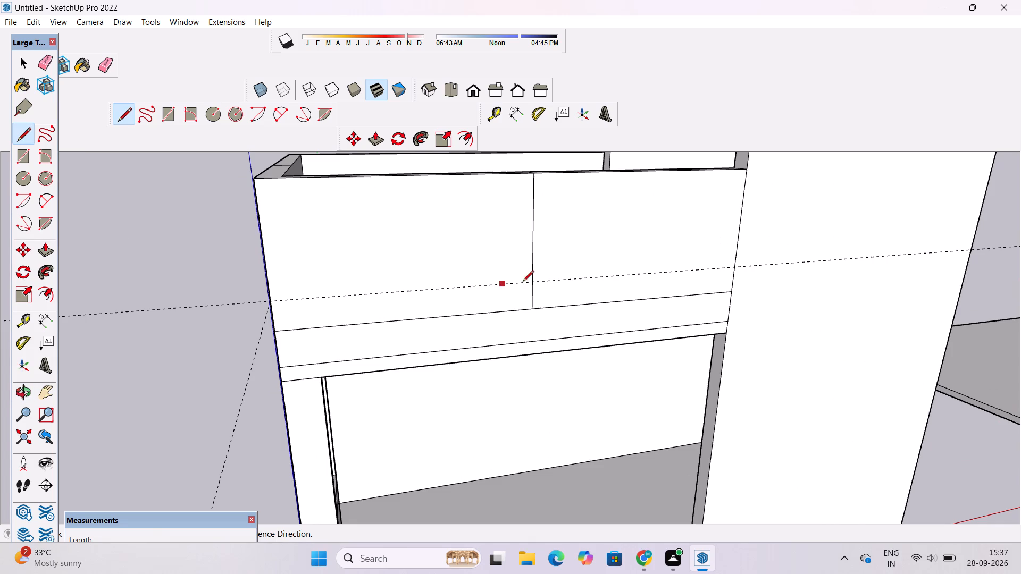
{"action": "left_click", "coordinate": [533, 283]}
{"action": "left_click", "coordinate": [269, 305]}
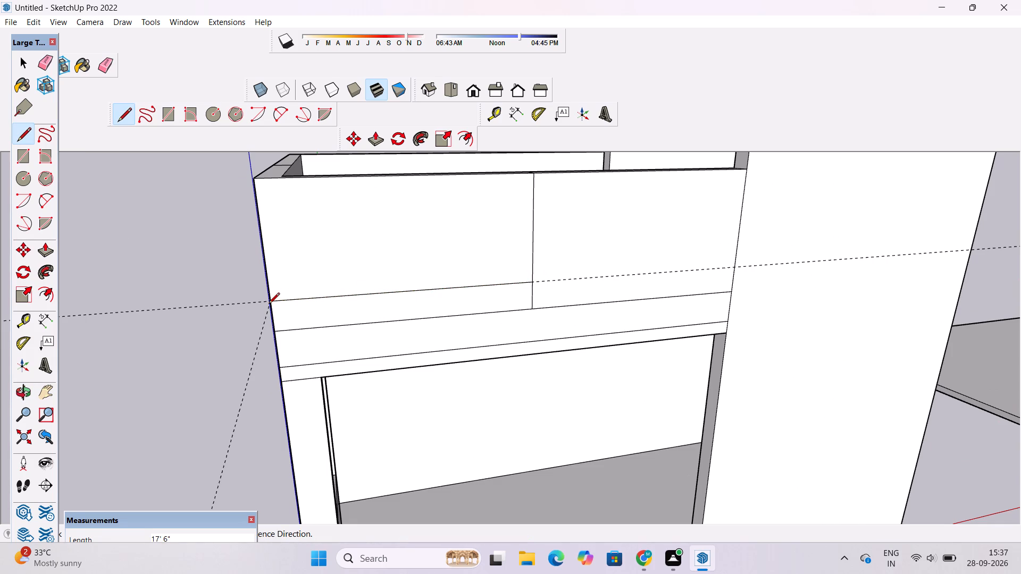
Draw a 23' line along the side parapet's guide, from the building corner to the vertical dividing line.
{"action": "key", "text": "o"}
{"action": "left_click_drag", "start_coordinate": [256, 315], "coordinate": [504, 312]}
{"action": "left_click_drag", "start_coordinate": [484, 314], "coordinate": [471, 312]}
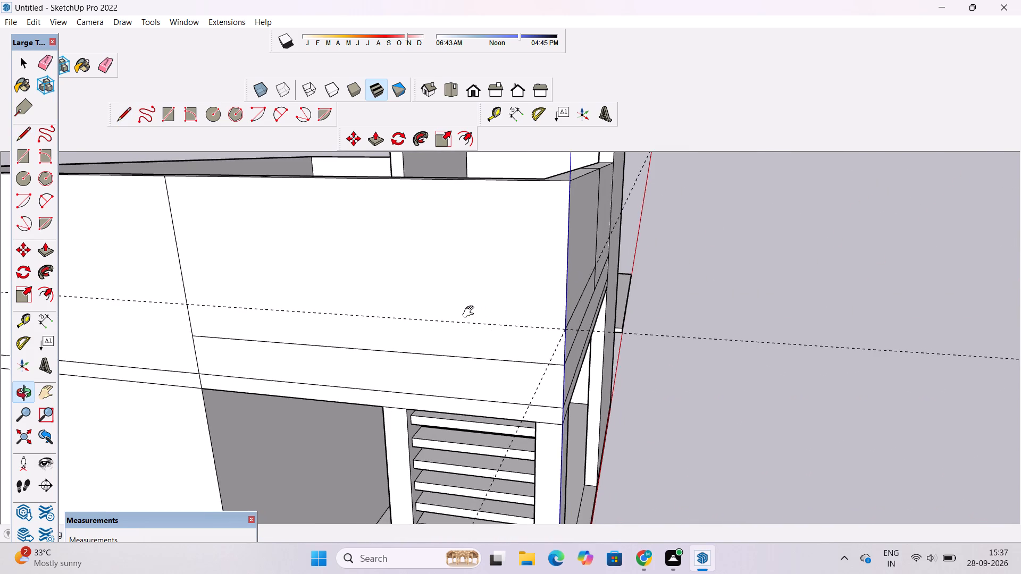
{"action": "left_click_drag", "start_coordinate": [471, 312], "coordinate": [470, 311]}
{"action": "scroll", "coordinate": [469, 309], "scroll_direction": "down", "scroll_amount": 5}
{"action": "left_click_drag", "start_coordinate": [479, 330], "coordinate": [500, 339]}
{"action": "left_click_drag", "start_coordinate": [504, 336], "coordinate": [490, 340], "text": "shift"}
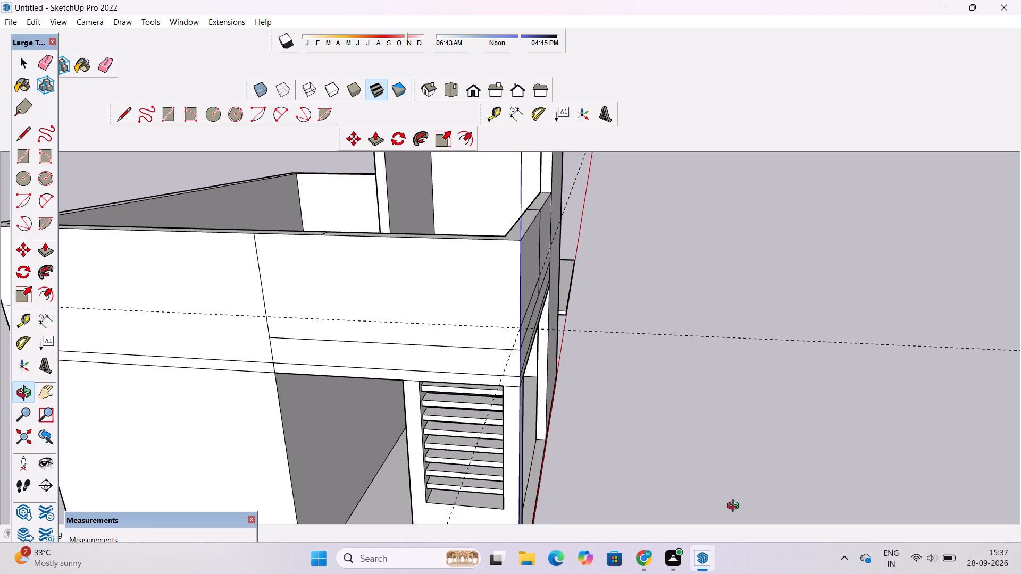
{"action": "left_click", "coordinate": [123, 112]}
{"action": "left_click", "coordinate": [521, 327]}
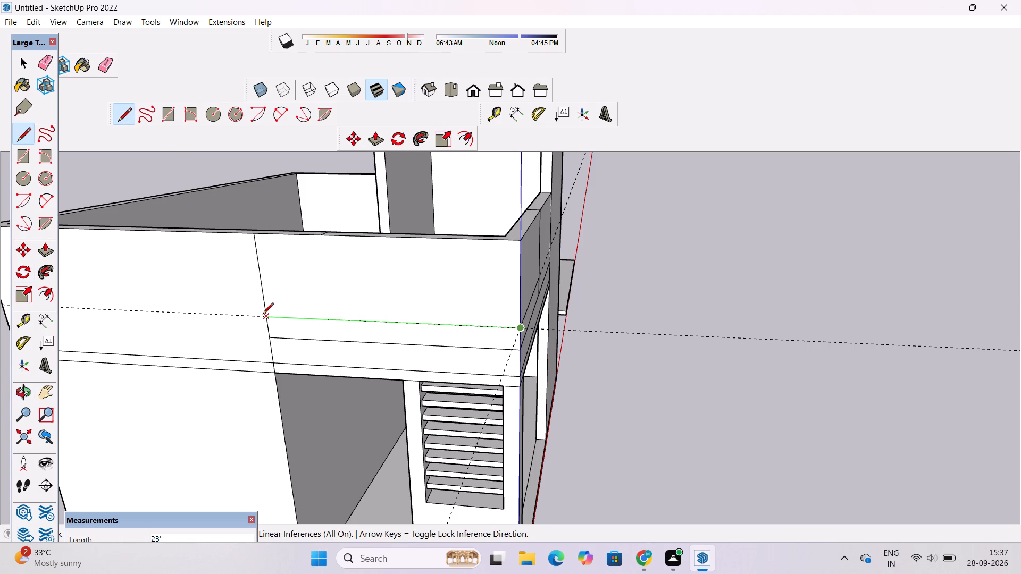
{"action": "left_click", "coordinate": [263, 315]}
Erase the two horizontal guides that meet at the building corner.
{"action": "key", "text": "space"}
{"action": "type", "text": "e"}
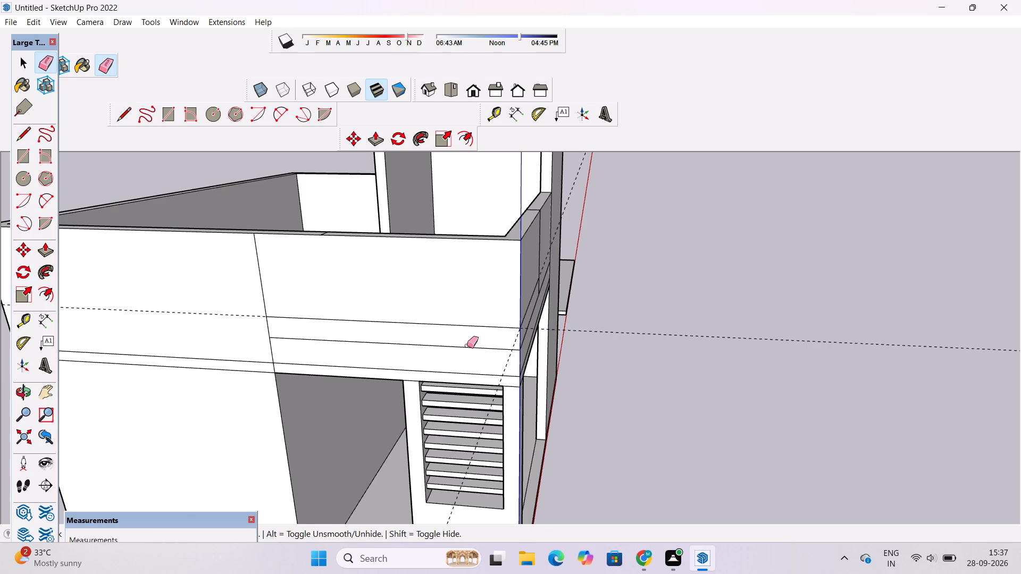
{"action": "scroll", "coordinate": [467, 345], "scroll_direction": "down", "scroll_amount": 5}
{"action": "left_click_drag", "start_coordinate": [668, 288], "coordinate": [671, 355]}
{"action": "left_click_drag", "start_coordinate": [558, 197], "coordinate": [562, 207]}
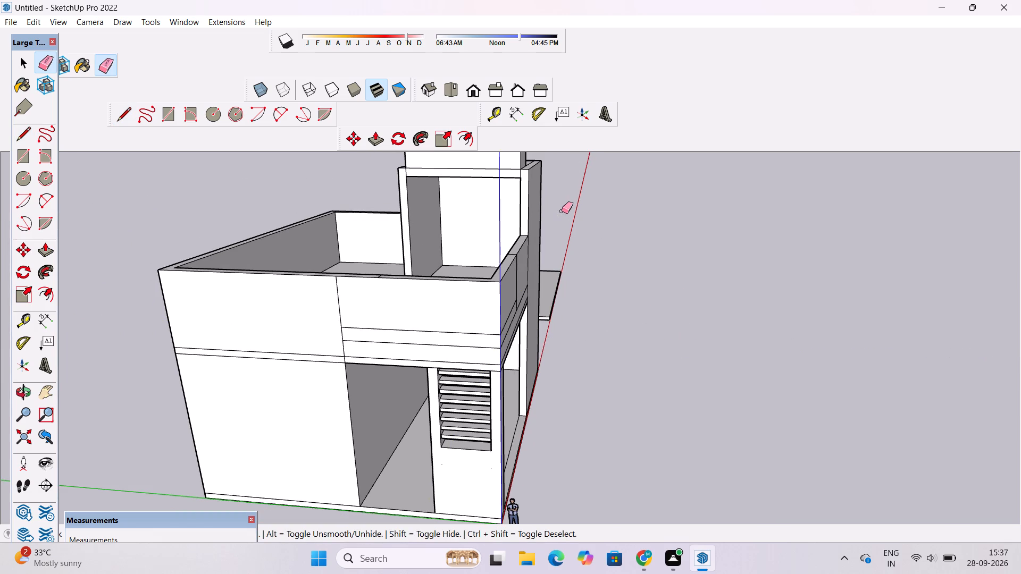
Examine the new band lines on the front and side parapets and the side parapet's dividing line from several angles.
{"action": "key", "text": "o"}
{"action": "left_click_drag", "start_coordinate": [649, 264], "coordinate": [471, 267]}
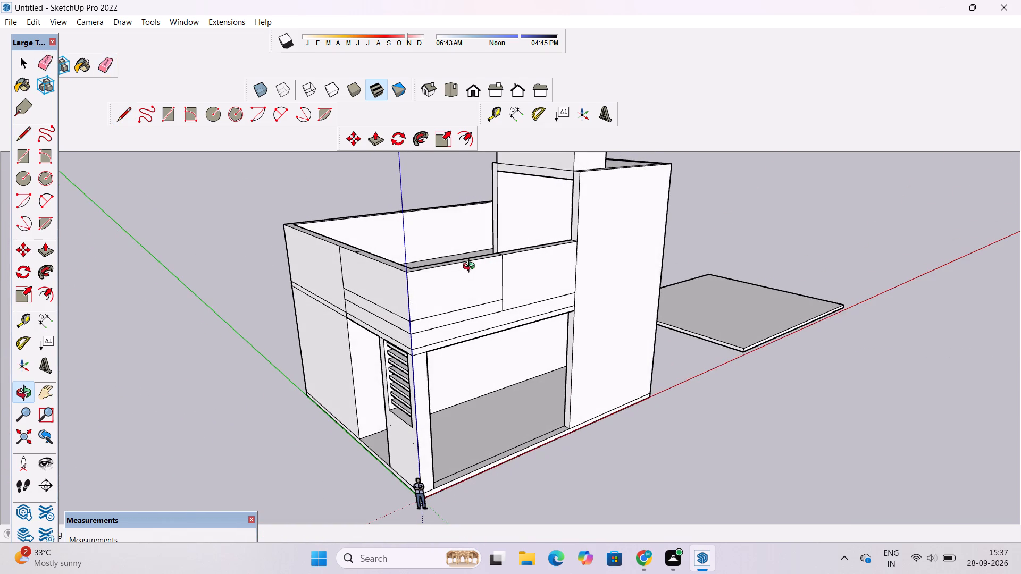
{"action": "left_click_drag", "start_coordinate": [484, 289], "coordinate": [495, 340]}
{"action": "scroll", "coordinate": [314, 275], "scroll_direction": "up", "scroll_amount": 4}
{"action": "left_click_drag", "start_coordinate": [309, 293], "coordinate": [364, 293]}
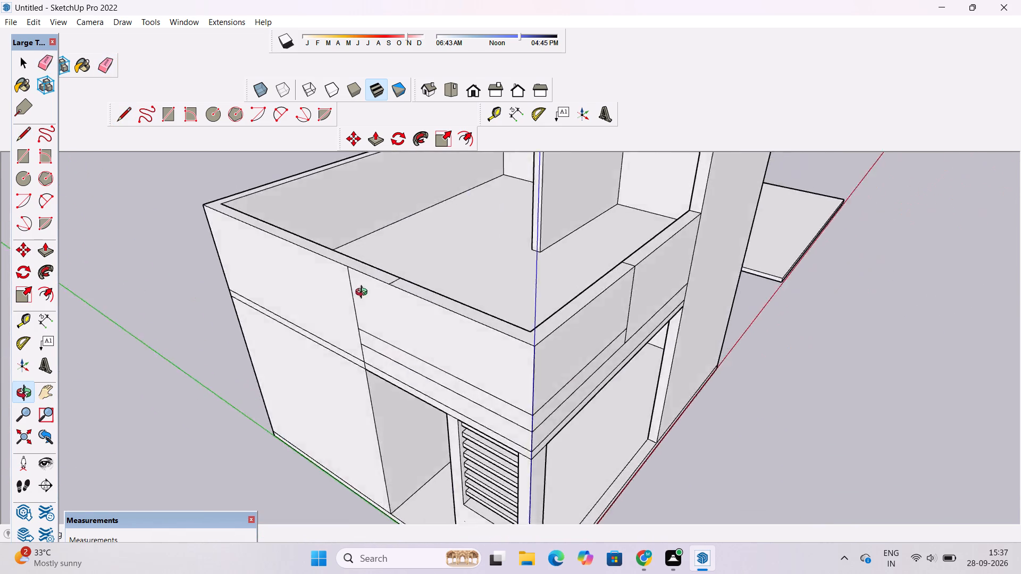
{"action": "left_click_drag", "start_coordinate": [364, 293], "coordinate": [465, 226]}
{"action": "scroll", "coordinate": [469, 222], "scroll_direction": "down", "scroll_amount": 5}
{"action": "scroll", "coordinate": [471, 250], "scroll_direction": "up", "scroll_amount": 7}
{"action": "scroll", "coordinate": [448, 261], "scroll_direction": "down", "scroll_amount": 3}
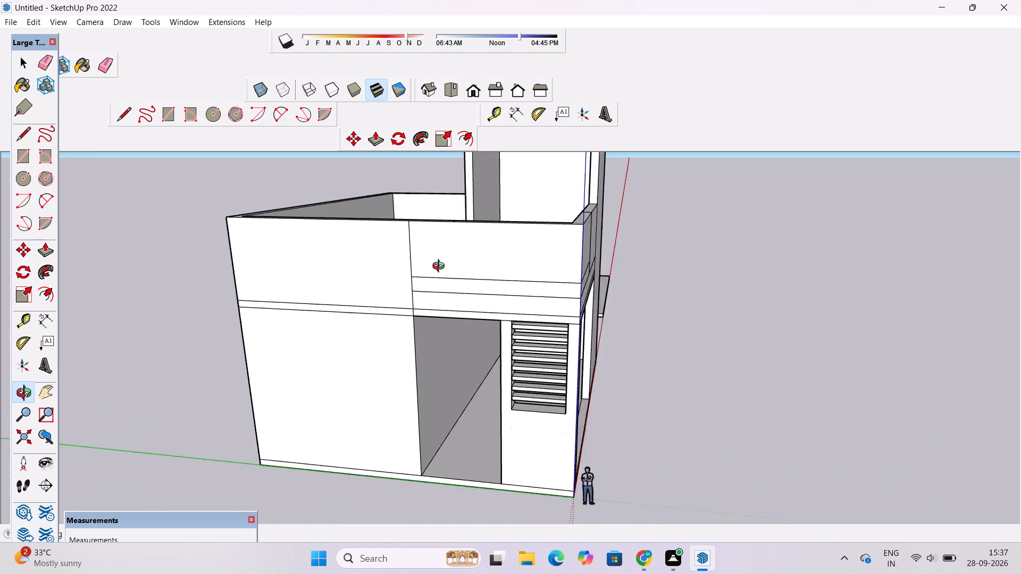
{"action": "scroll", "coordinate": [441, 267], "scroll_direction": "down", "scroll_amount": 4}
{"action": "left_click_drag", "start_coordinate": [554, 219], "coordinate": [514, 309]}
{"action": "left_click_drag", "start_coordinate": [439, 296], "coordinate": [357, 307]}
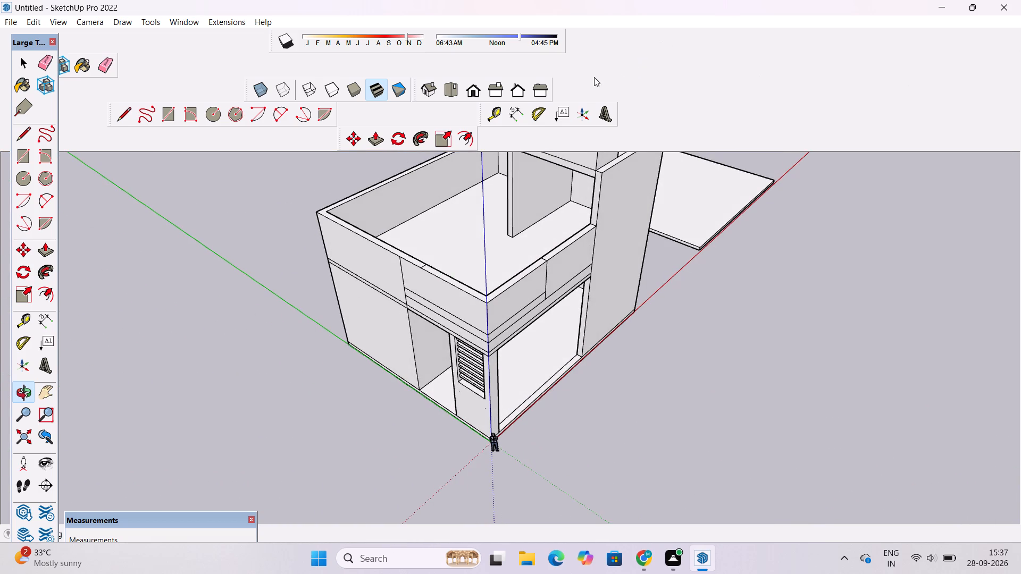
{"action": "scroll", "coordinate": [464, 105], "scroll_direction": "down", "scroll_amount": 6}
{"action": "scroll", "coordinate": [379, 161], "scroll_direction": "up", "scroll_amount": 4}
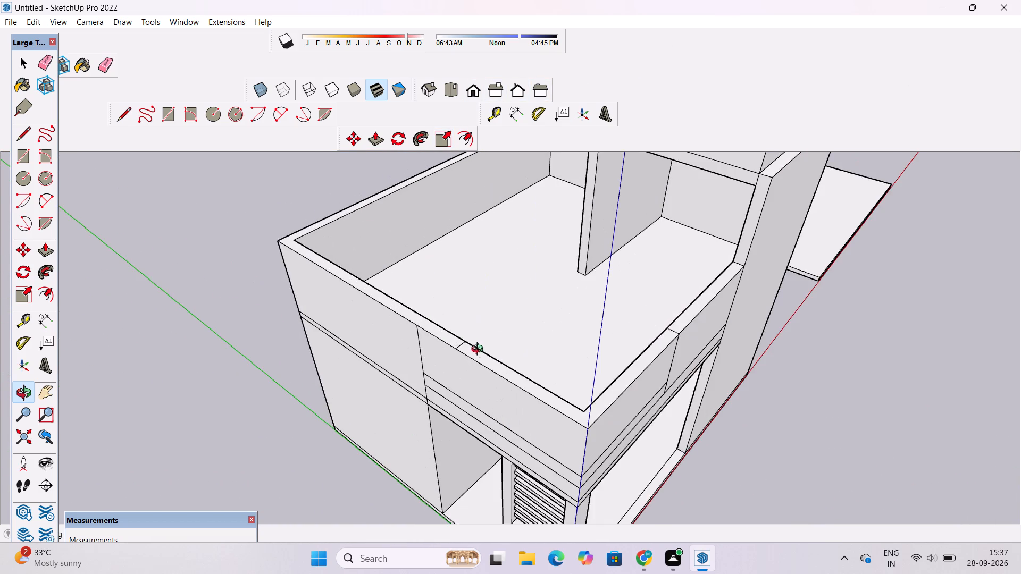
{"action": "scroll", "coordinate": [482, 353], "scroll_direction": "up", "scroll_amount": 4}
{"action": "left_click_drag", "start_coordinate": [445, 398], "coordinate": [545, 348]}
{"action": "left_click_drag", "start_coordinate": [545, 348], "coordinate": [517, 341], "text": "shift"}
{"action": "scroll", "coordinate": [484, 337], "scroll_direction": "down", "scroll_amount": 4}
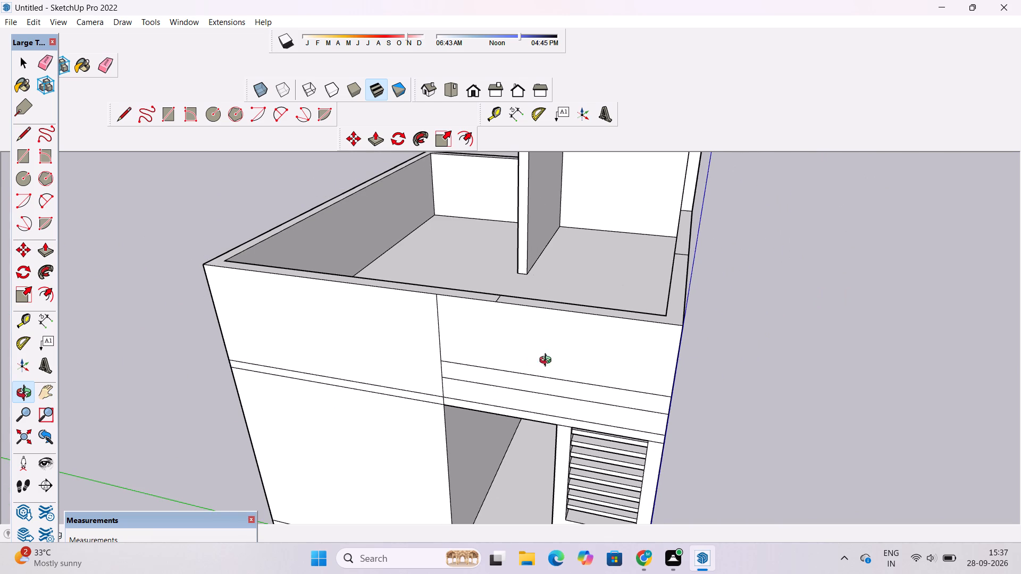
{"action": "scroll", "coordinate": [521, 362], "scroll_direction": "down", "scroll_amount": 4}
{"action": "left_click_drag", "start_coordinate": [499, 448], "coordinate": [566, 474]}
{"action": "scroll", "coordinate": [537, 392], "scroll_direction": "up", "scroll_amount": 4}
{"action": "left_click_drag", "start_coordinate": [572, 384], "coordinate": [433, 419], "text": "shift"}
{"action": "scroll", "coordinate": [397, 446], "scroll_direction": "up", "scroll_amount": 4}
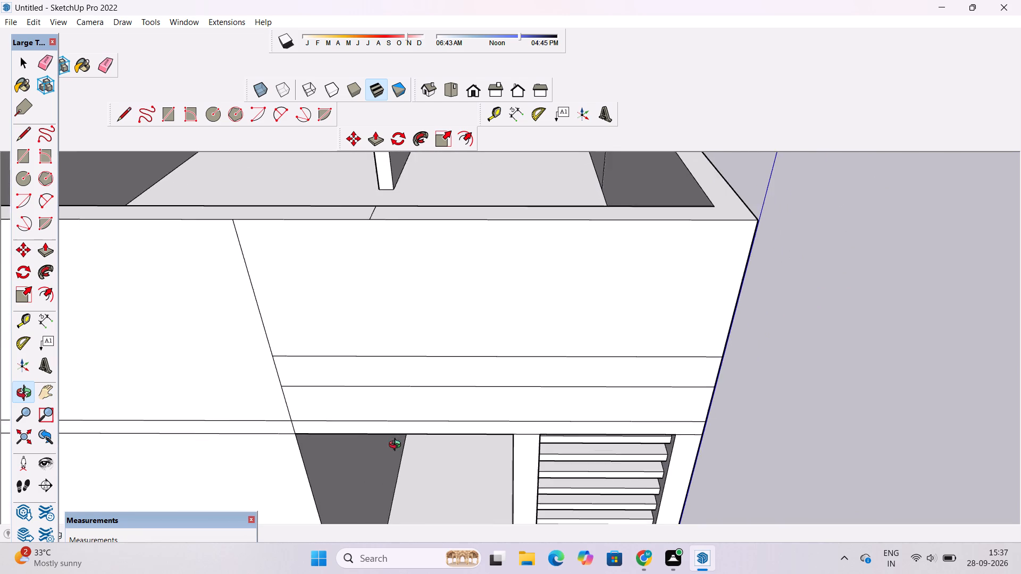
{"action": "left_click_drag", "start_coordinate": [366, 461], "coordinate": [358, 426]}
{"action": "scroll", "coordinate": [358, 422], "scroll_direction": "down", "scroll_amount": 6}
{"action": "left_click_drag", "start_coordinate": [357, 424], "coordinate": [358, 410], "text": "shift"}
{"action": "scroll", "coordinate": [358, 409], "scroll_direction": "down", "scroll_amount": 4}
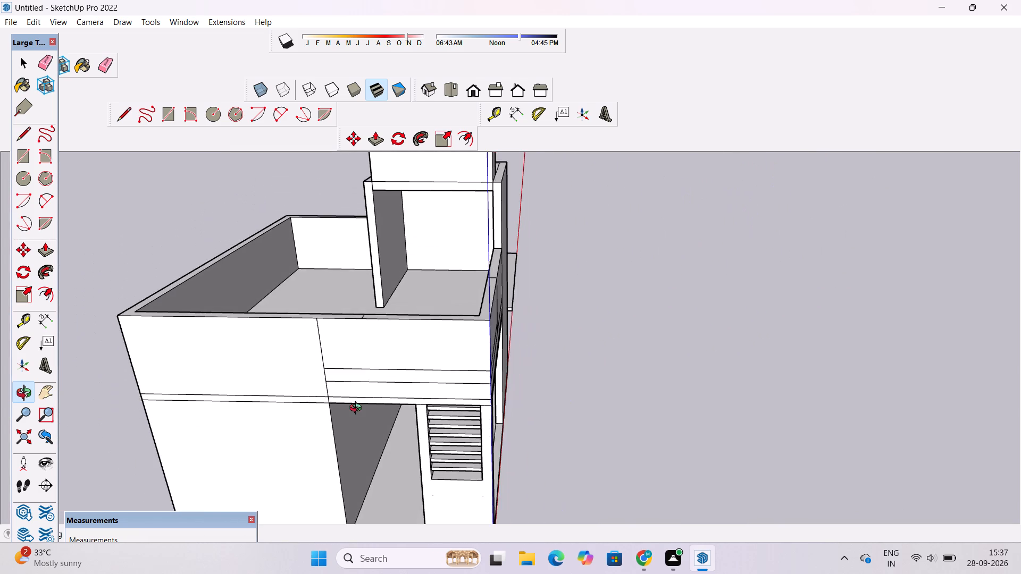
{"action": "left_click", "coordinate": [358, 409], "text": "shift"}
{"action": "scroll", "coordinate": [360, 417], "scroll_direction": "up", "scroll_amount": 4}
{"action": "left_click_drag", "start_coordinate": [349, 417], "coordinate": [373, 391], "text": "shift"}
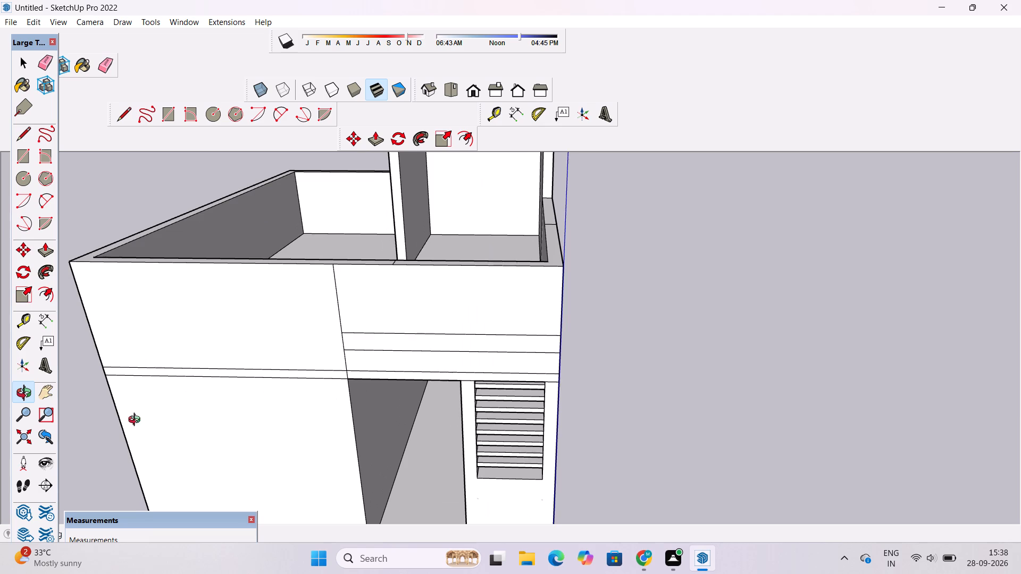
Place a vertical guide 6' from the side parapet's dividing line, through the end of the short line across the parapet top.
{"action": "left_click", "coordinate": [27, 318]}
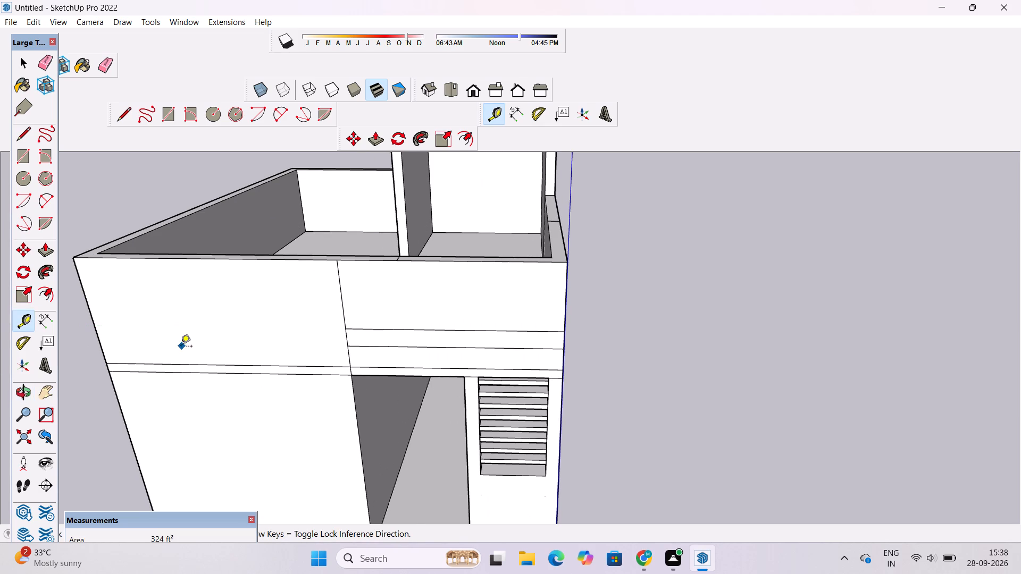
{"action": "scroll", "coordinate": [181, 347], "scroll_direction": "down", "scroll_amount": 2}
{"action": "scroll", "coordinate": [292, 316], "scroll_direction": "up", "scroll_amount": 6}
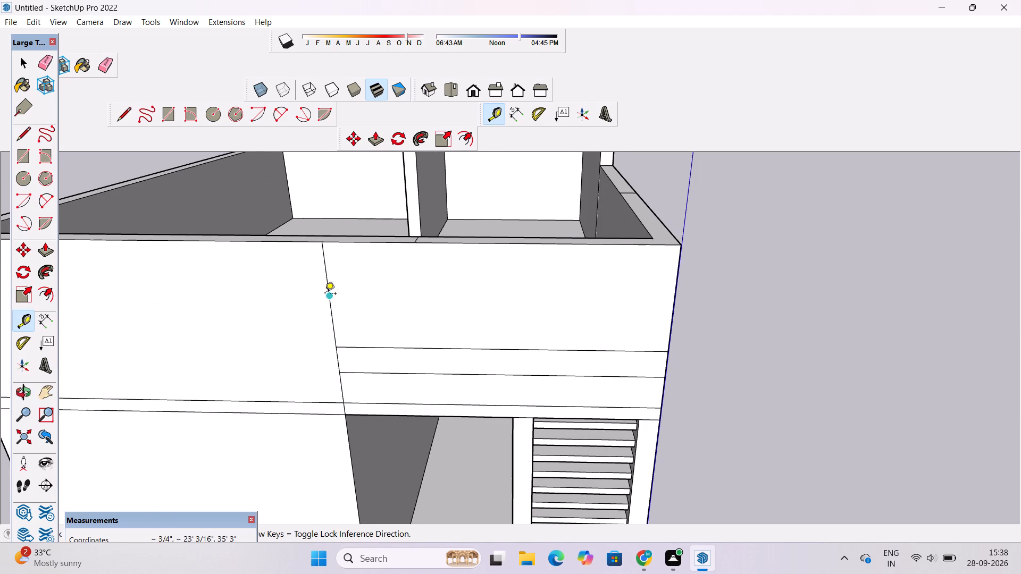
{"action": "left_click_drag", "start_coordinate": [329, 298], "coordinate": [325, 303]}
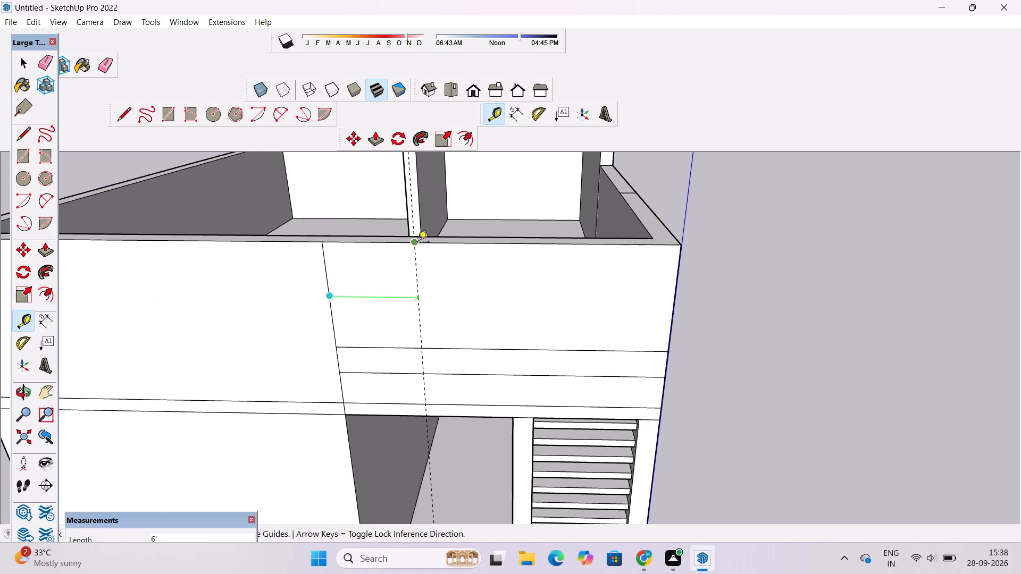
{"action": "left_click", "coordinate": [416, 242]}
Draw a 13' vertical line along the guide, from the top edge of the side opening to the parapet's top edge.
{"action": "key", "text": "o"}
{"action": "scroll", "coordinate": [403, 259], "scroll_direction": "down", "scroll_amount": 3}
{"action": "left_click_drag", "start_coordinate": [401, 263], "coordinate": [400, 333]}
{"action": "scroll", "coordinate": [398, 339], "scroll_direction": "up", "scroll_amount": 3}
{"action": "left_click_drag", "start_coordinate": [398, 339], "coordinate": [375, 300], "text": "shift"}
{"action": "left_click_drag", "start_coordinate": [400, 350], "coordinate": [400, 318]}
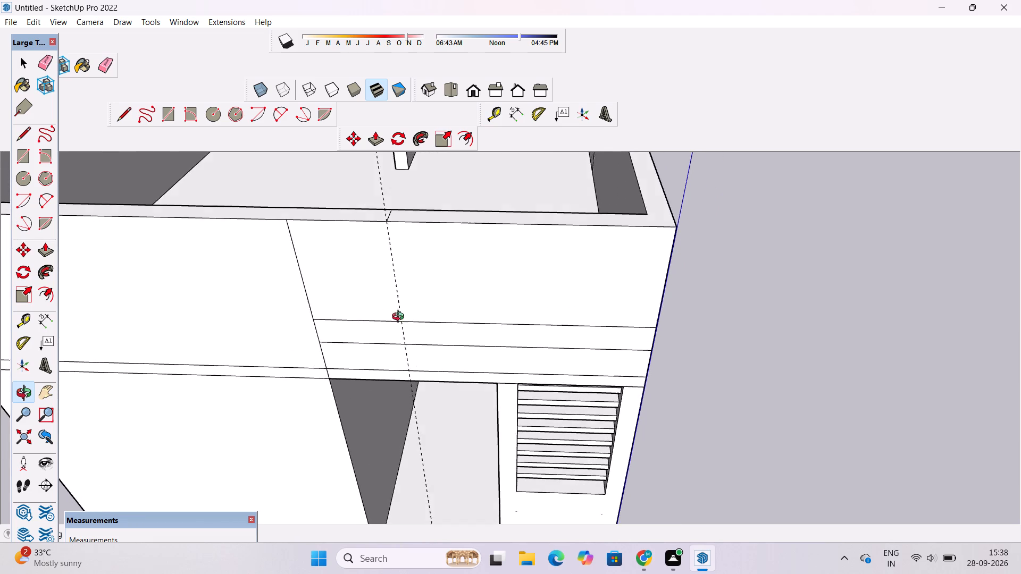
{"action": "left_click_drag", "start_coordinate": [400, 318], "coordinate": [400, 314]}
{"action": "scroll", "coordinate": [397, 358], "scroll_direction": "up", "scroll_amount": 4}
{"action": "left_click_drag", "start_coordinate": [400, 356], "coordinate": [381, 400], "text": "shift"}
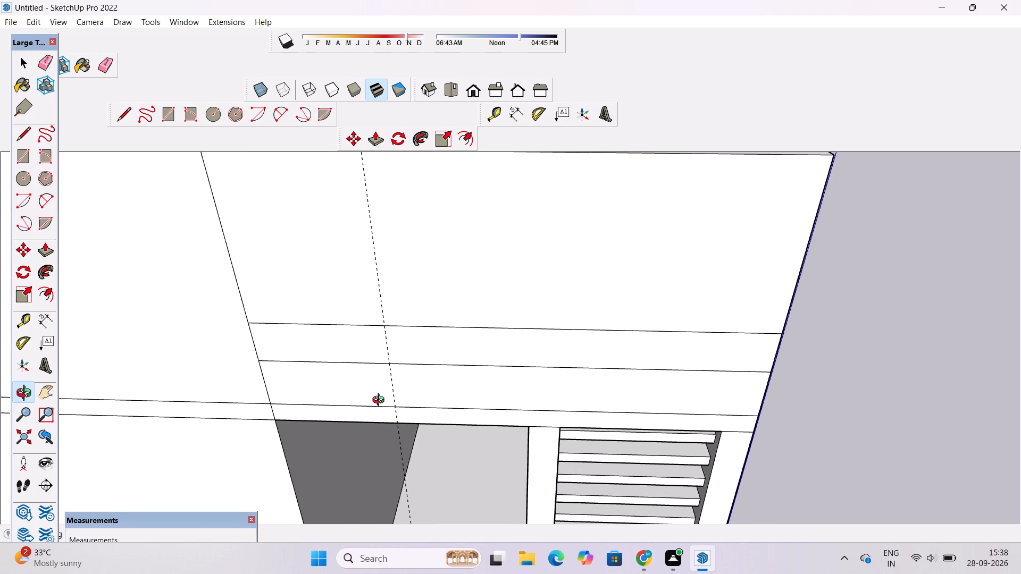
{"action": "key", "text": "l"}
{"action": "scroll", "coordinate": [382, 402], "scroll_direction": "down", "scroll_amount": 3}
{"action": "scroll", "coordinate": [392, 423], "scroll_direction": "up", "scroll_amount": 2}
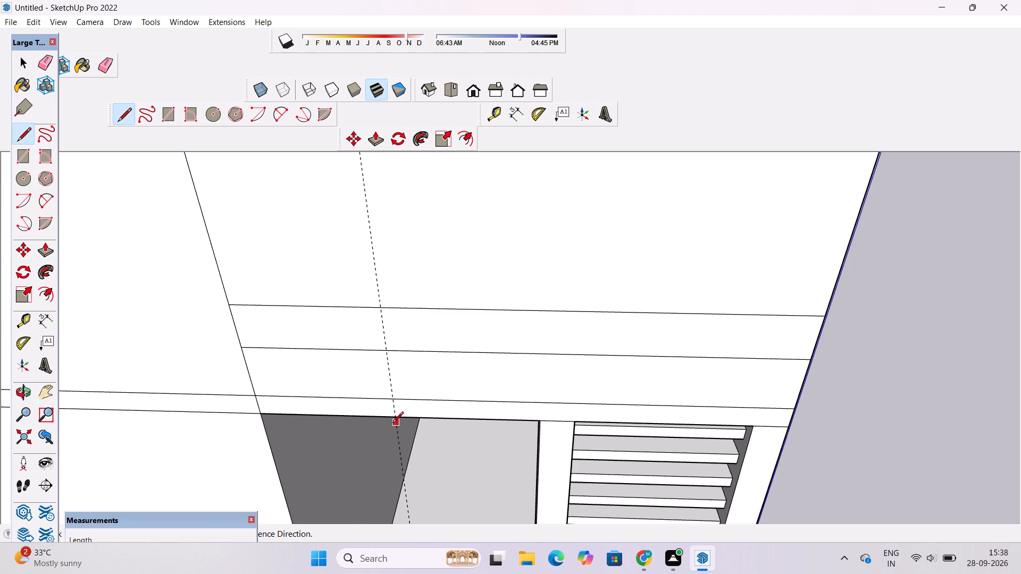
{"action": "scroll", "coordinate": [395, 419], "scroll_direction": "up", "scroll_amount": 6}
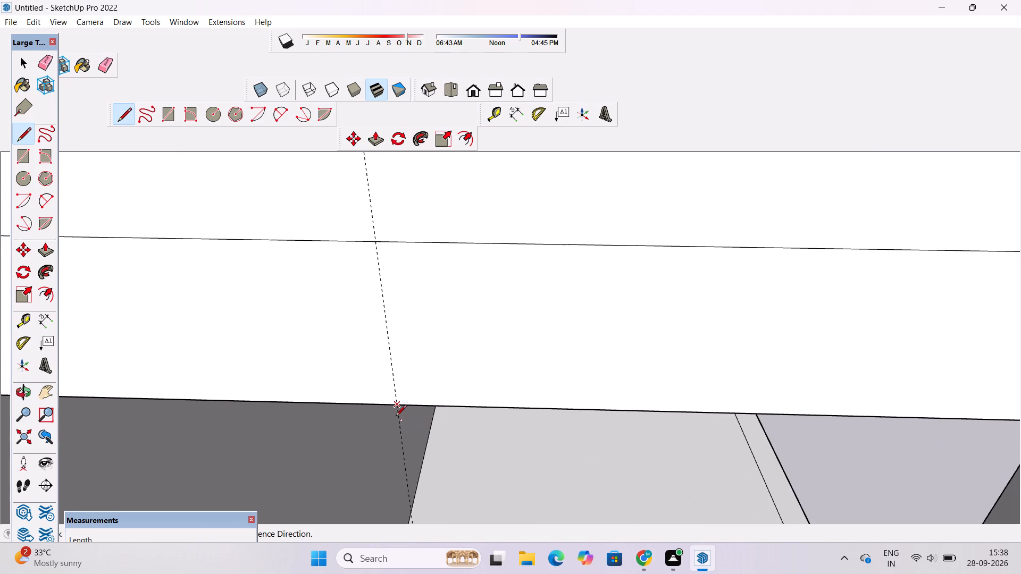
{"action": "left_click", "coordinate": [397, 403]}
{"action": "scroll", "coordinate": [397, 403], "scroll_direction": "down", "scroll_amount": 19}
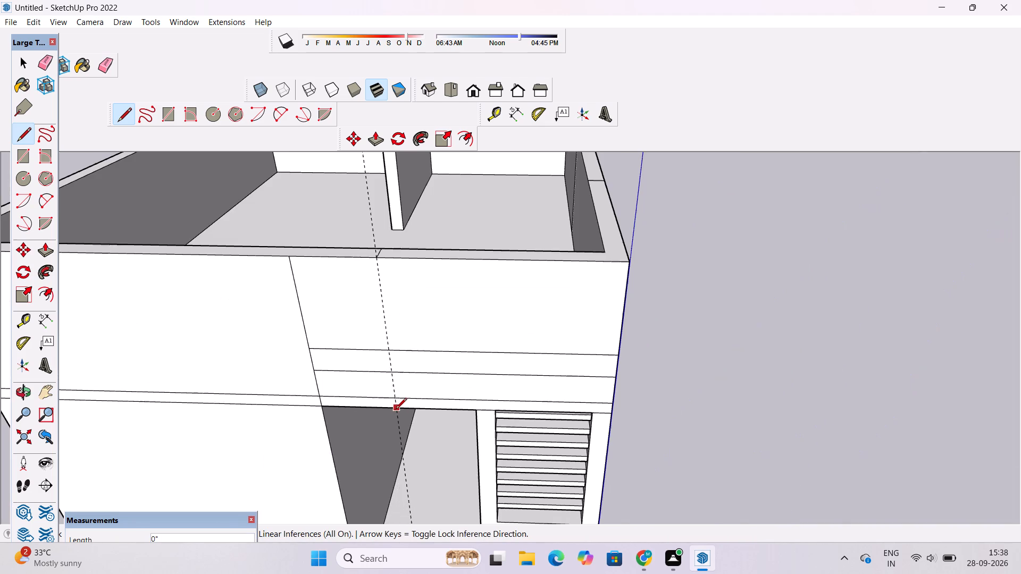
{"action": "scroll", "coordinate": [373, 276], "scroll_direction": "up", "scroll_amount": 3}
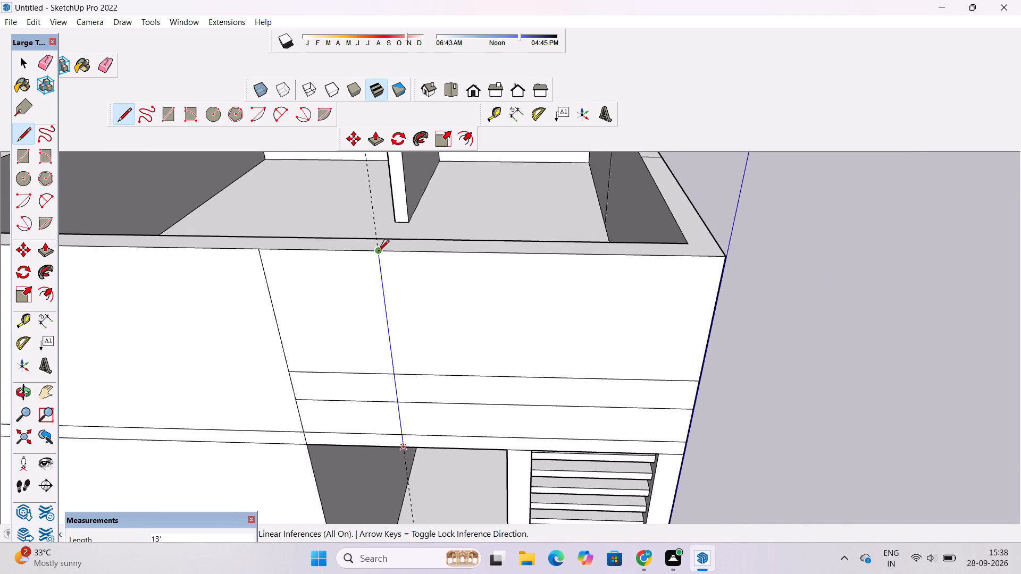
{"action": "left_click", "coordinate": [378, 252]}
Erase the vertical guide on the side parapet.
{"action": "key", "text": "space"}
{"action": "type", "text": "e"}
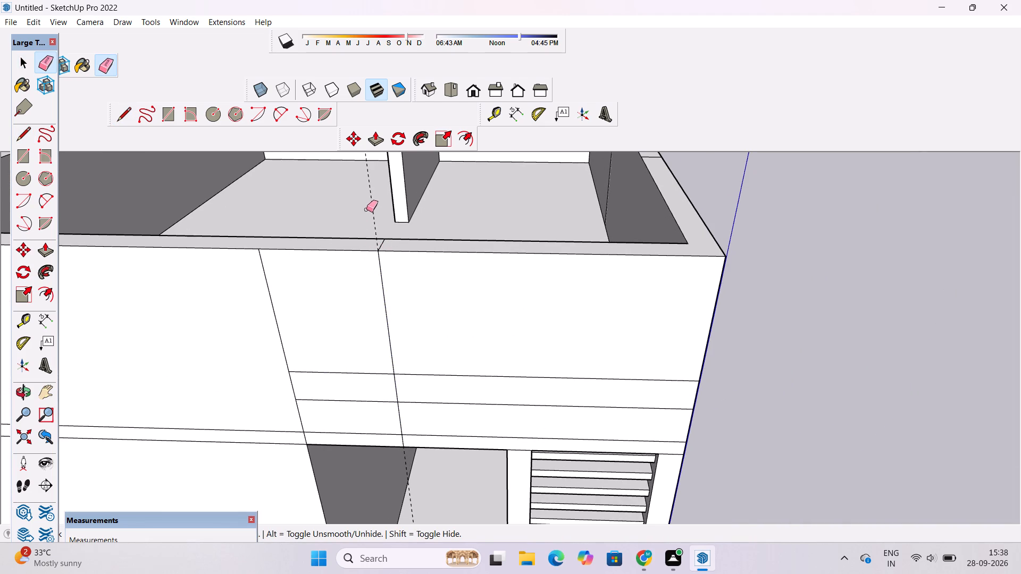
{"action": "left_click", "coordinate": [372, 200]}
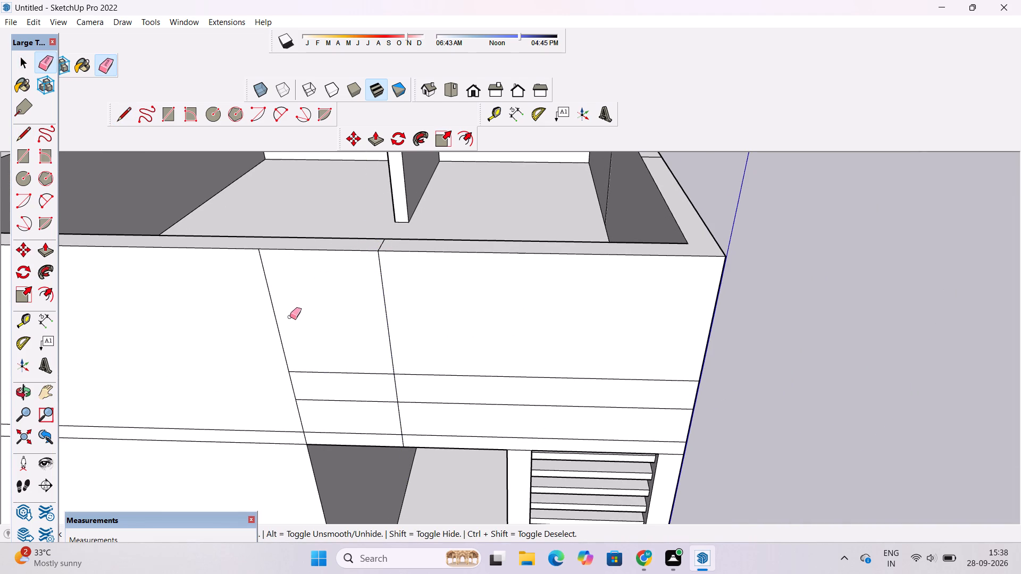
Erase the side parapet's old dividing line above the lower band and the two upper band-line segments between it and the new vertical line.
{"action": "left_click_drag", "start_coordinate": [287, 317], "coordinate": [332, 403]}
{"action": "left_click_drag", "start_coordinate": [324, 363], "coordinate": [327, 380]}
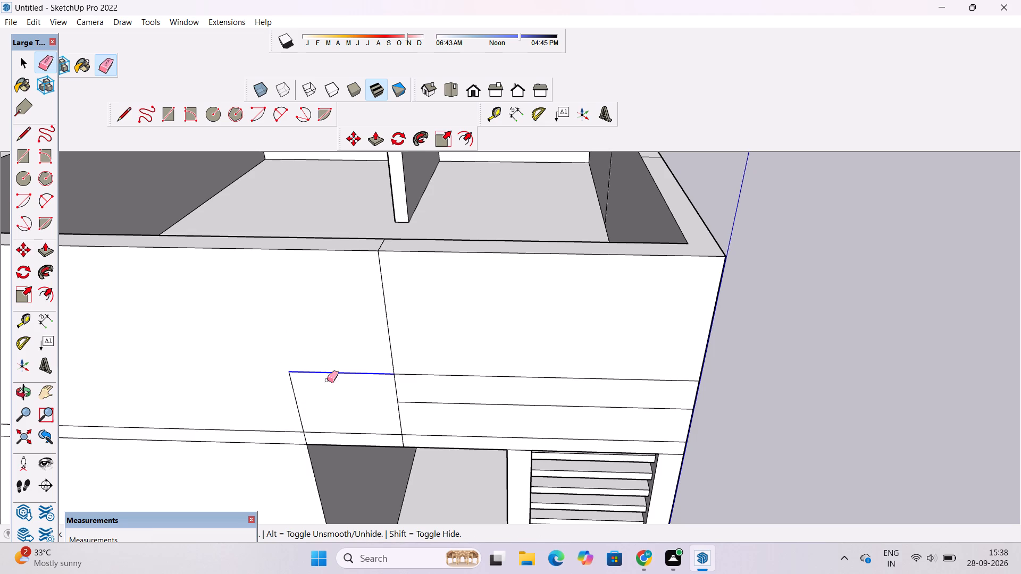
{"action": "left_click_drag", "start_coordinate": [327, 380], "coordinate": [294, 416]}
Examine the panel divisions and band lines of both parapets around the building corner.
{"action": "key", "text": "o"}
{"action": "scroll", "coordinate": [304, 418], "scroll_direction": "down", "scroll_amount": 1}
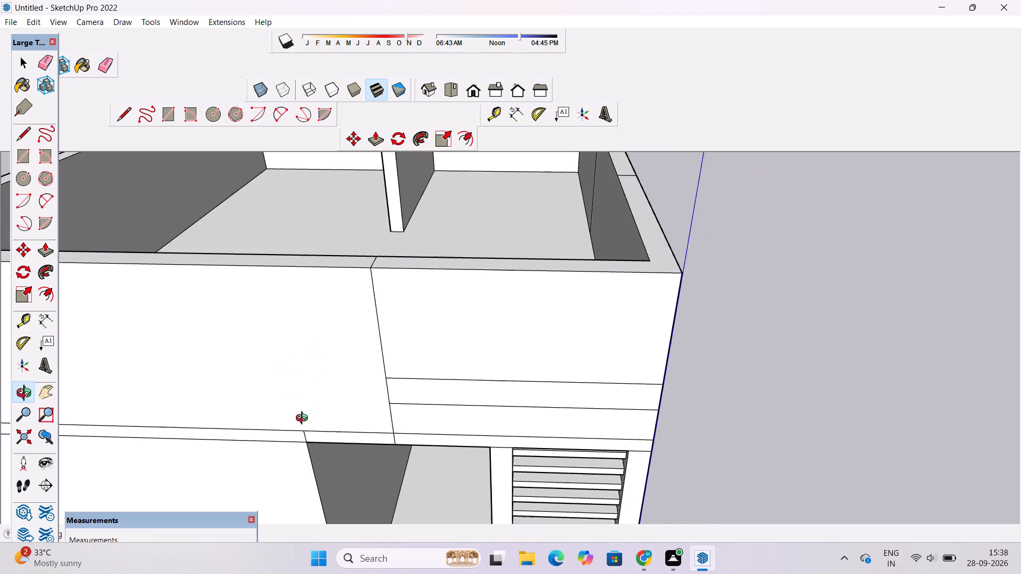
{"action": "scroll", "coordinate": [304, 419], "scroll_direction": "down", "scroll_amount": 2}
{"action": "scroll", "coordinate": [384, 396], "scroll_direction": "down", "scroll_amount": 3}
{"action": "left_click_drag", "start_coordinate": [408, 391], "coordinate": [270, 403]}
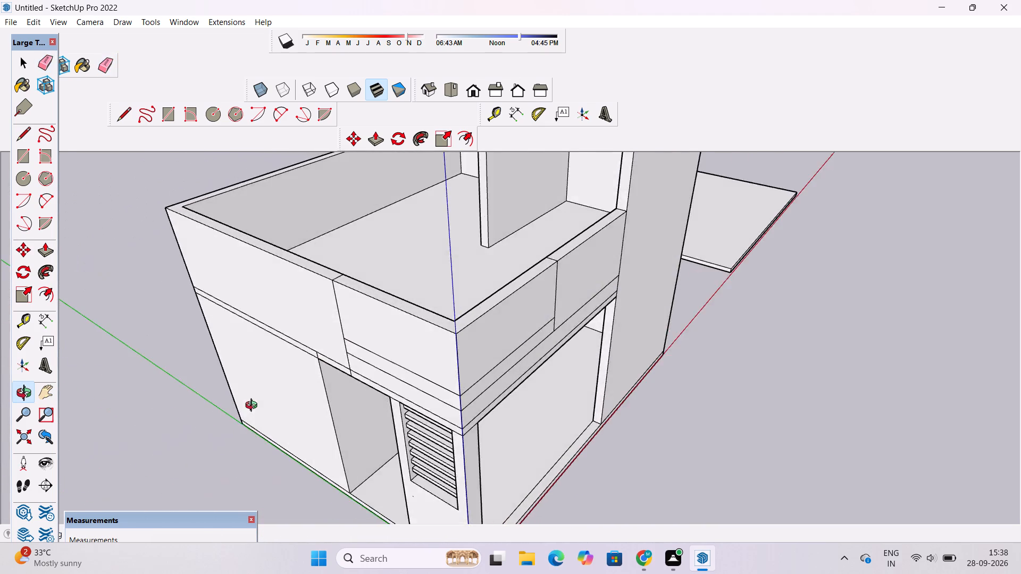
{"action": "scroll", "coordinate": [253, 410], "scroll_direction": "down", "scroll_amount": 4}
{"action": "left_click_drag", "start_coordinate": [375, 412], "coordinate": [261, 421]}
{"action": "left_click_drag", "start_coordinate": [248, 433], "coordinate": [269, 406], "text": "shift"}
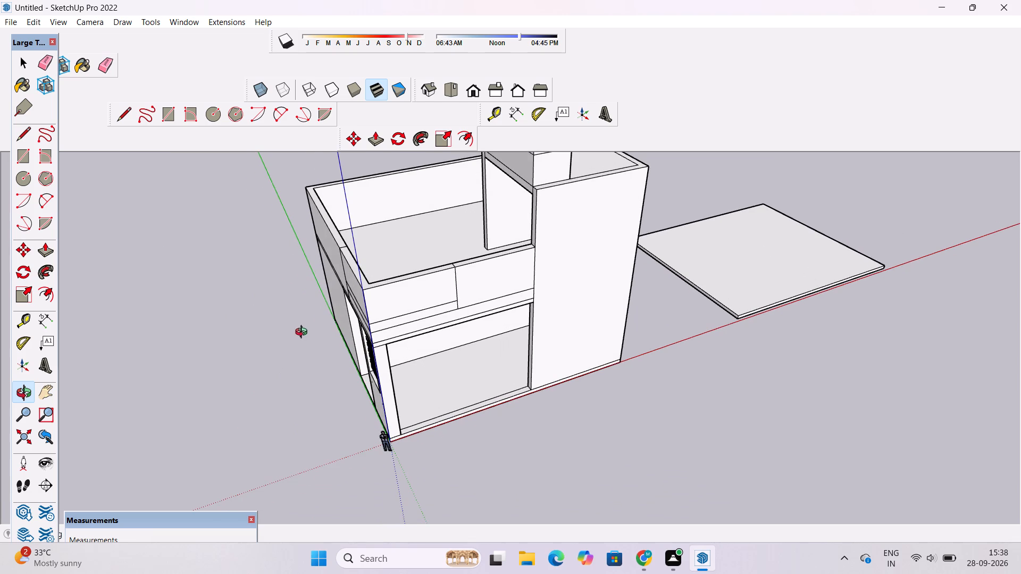
{"action": "scroll", "coordinate": [344, 281], "scroll_direction": "up", "scroll_amount": 6}
{"action": "scroll", "coordinate": [395, 319], "scroll_direction": "up", "scroll_amount": 2}
{"action": "scroll", "coordinate": [395, 320], "scroll_direction": "down", "scroll_amount": 3}
{"action": "left_click_drag", "start_coordinate": [422, 312], "coordinate": [503, 344], "text": "shift"}
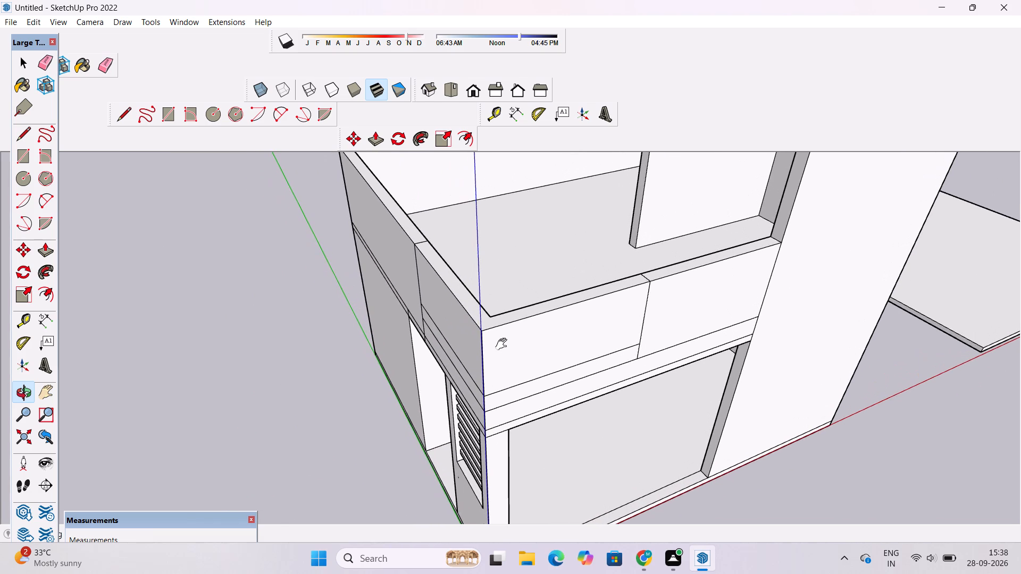
{"action": "scroll", "coordinate": [506, 342], "scroll_direction": "down", "scroll_amount": 1, "text": "shift"}
{"action": "left_click_drag", "start_coordinate": [504, 348], "coordinate": [509, 331], "text": "shift"}
{"action": "left_click_drag", "start_coordinate": [510, 330], "coordinate": [505, 357]}
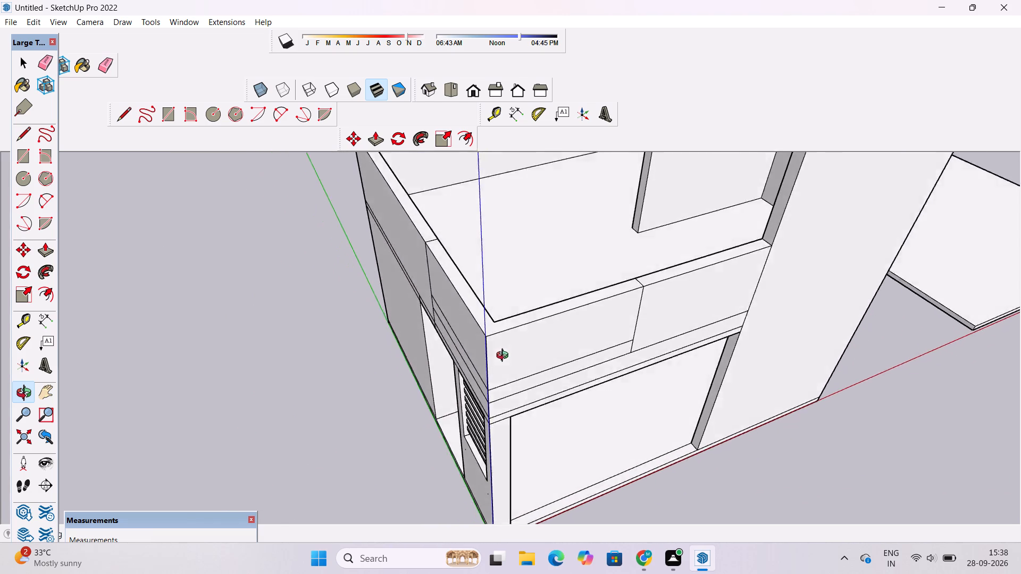
{"action": "left_click_drag", "start_coordinate": [505, 357], "coordinate": [503, 386]}
{"action": "scroll", "coordinate": [483, 379], "scroll_direction": "up", "scroll_amount": 3}
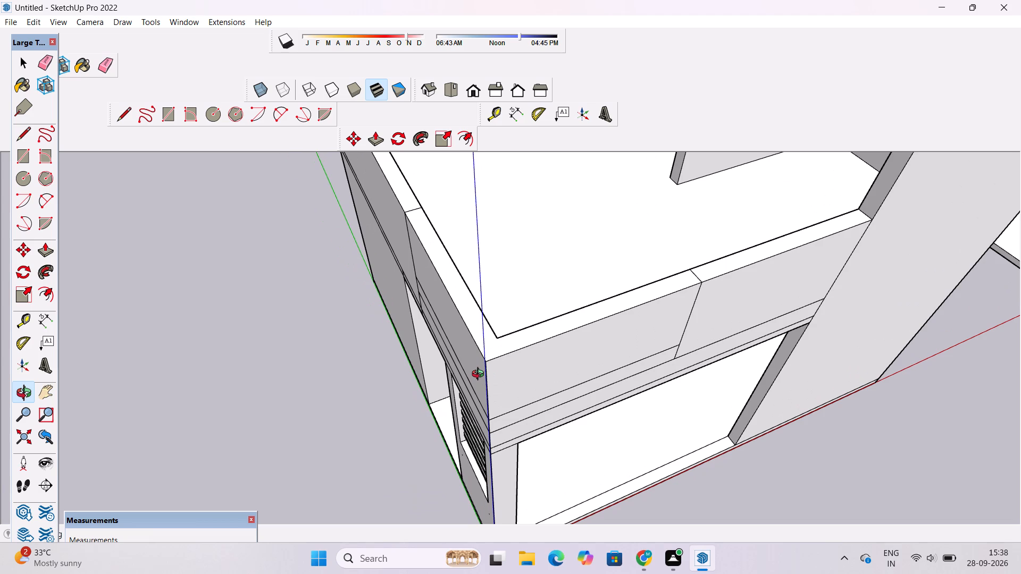
{"action": "scroll", "coordinate": [473, 379], "scroll_direction": "down", "scroll_amount": 2}
{"action": "left_click_drag", "start_coordinate": [456, 366], "coordinate": [522, 344]}
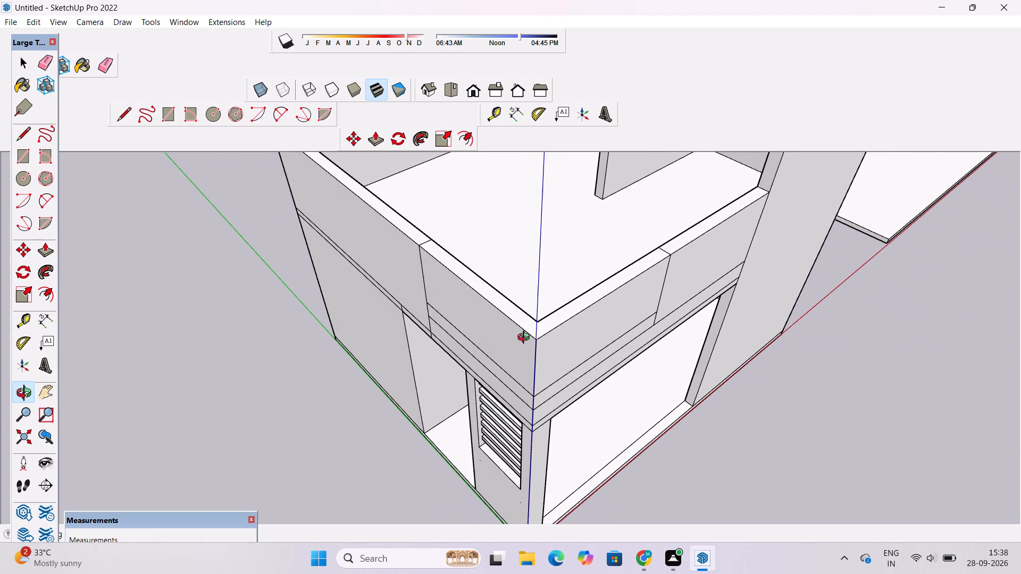
Push the L-shaped top face of the corner parapet section down 7' 6", to the upper band line.
{"action": "scroll", "coordinate": [524, 341], "scroll_direction": "up", "scroll_amount": 1}
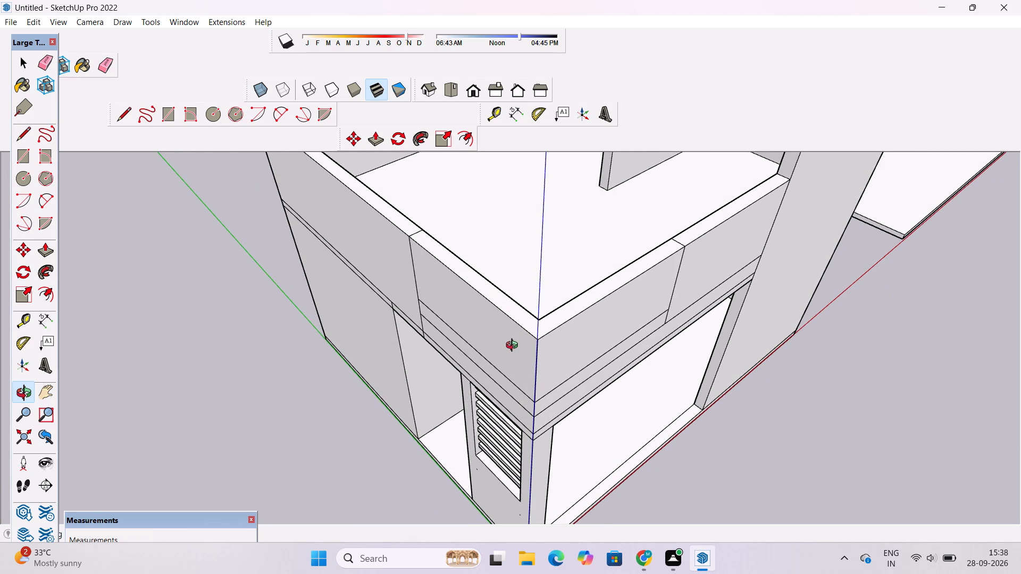
{"action": "left_click_drag", "start_coordinate": [513, 357], "coordinate": [506, 316], "text": "shift"}
{"action": "left_click_drag", "start_coordinate": [506, 331], "coordinate": [507, 358]}
{"action": "left_click_drag", "start_coordinate": [502, 340], "coordinate": [473, 364], "text": "shift"}
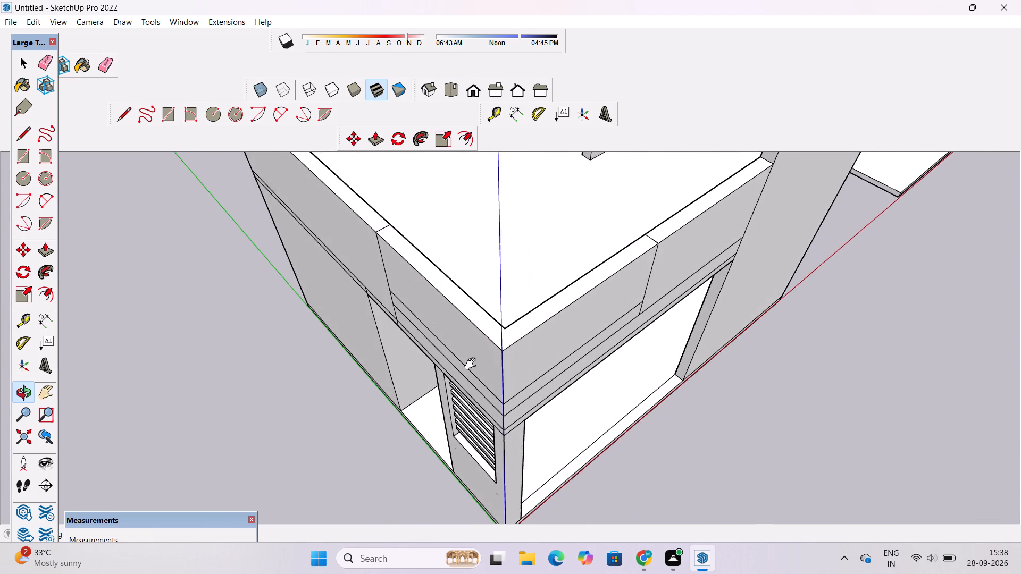
{"action": "left_click_drag", "start_coordinate": [473, 364], "coordinate": [471, 366], "text": "shift"}
{"action": "scroll", "coordinate": [475, 364], "scroll_direction": "up", "scroll_amount": 2}
{"action": "left_click_drag", "start_coordinate": [479, 362], "coordinate": [420, 384], "text": "shift"}
{"action": "key", "text": "p"}
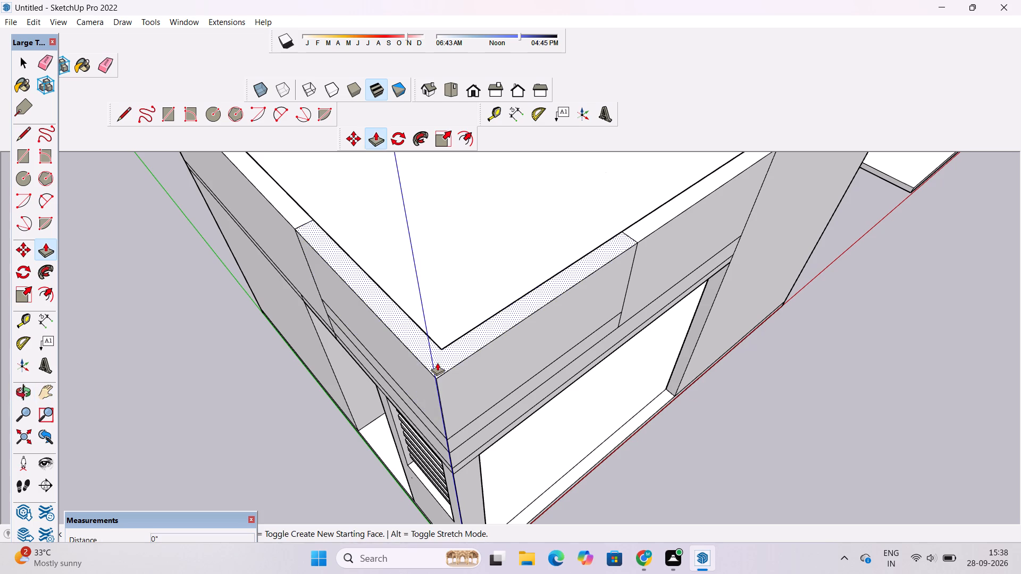
{"action": "left_click", "coordinate": [468, 346]}
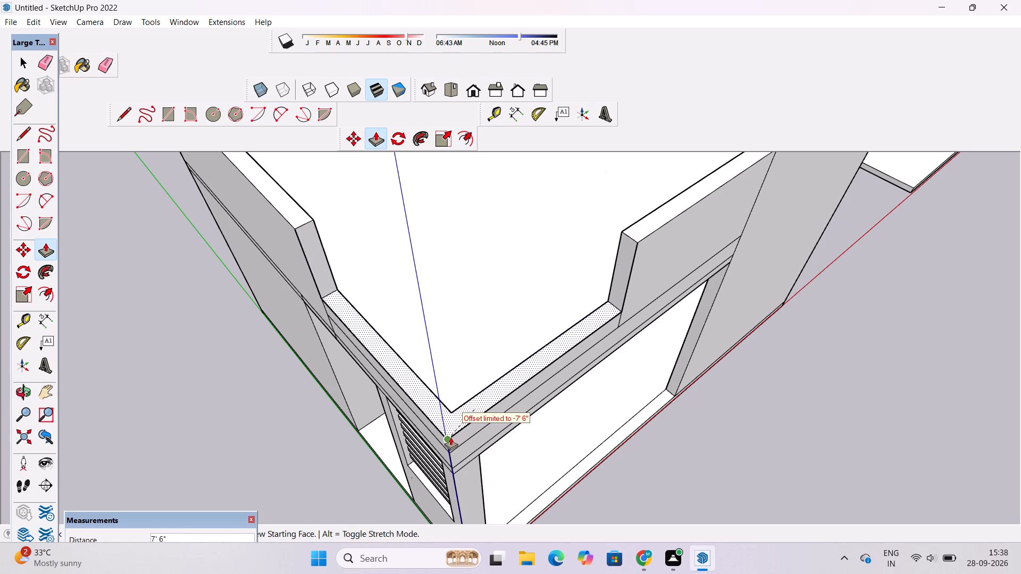
{"action": "left_click", "coordinate": [450, 437]}
Examine the lowered corner parapet and the overall massing from the front of the building.
{"action": "key", "text": "o"}
{"action": "scroll", "coordinate": [449, 436], "scroll_direction": "down", "scroll_amount": 7}
{"action": "left_click_drag", "start_coordinate": [577, 401], "coordinate": [450, 250]}
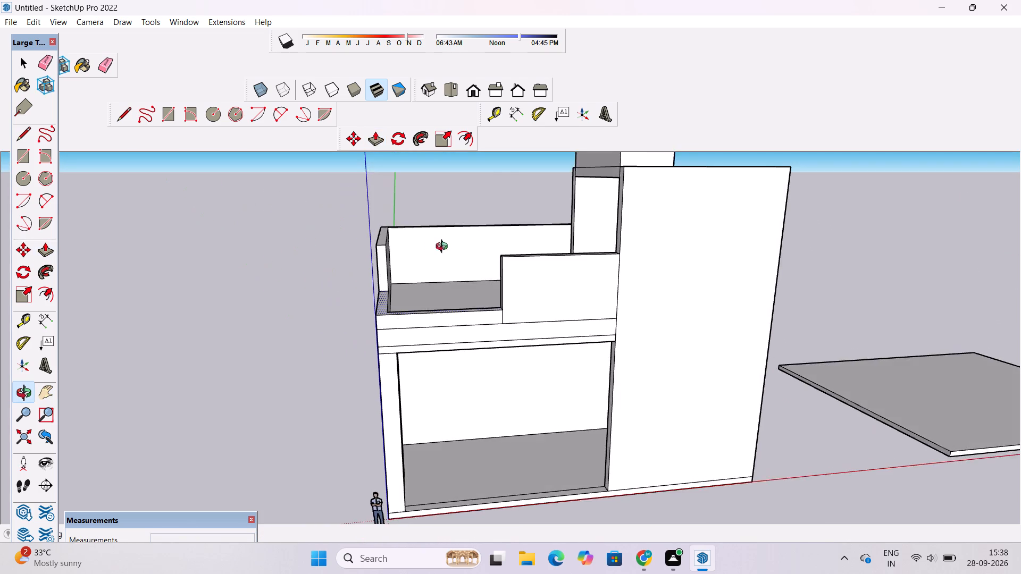
{"action": "scroll", "coordinate": [413, 290], "scroll_direction": "up", "scroll_amount": 4}
{"action": "scroll", "coordinate": [413, 291], "scroll_direction": "down", "scroll_amount": 4}
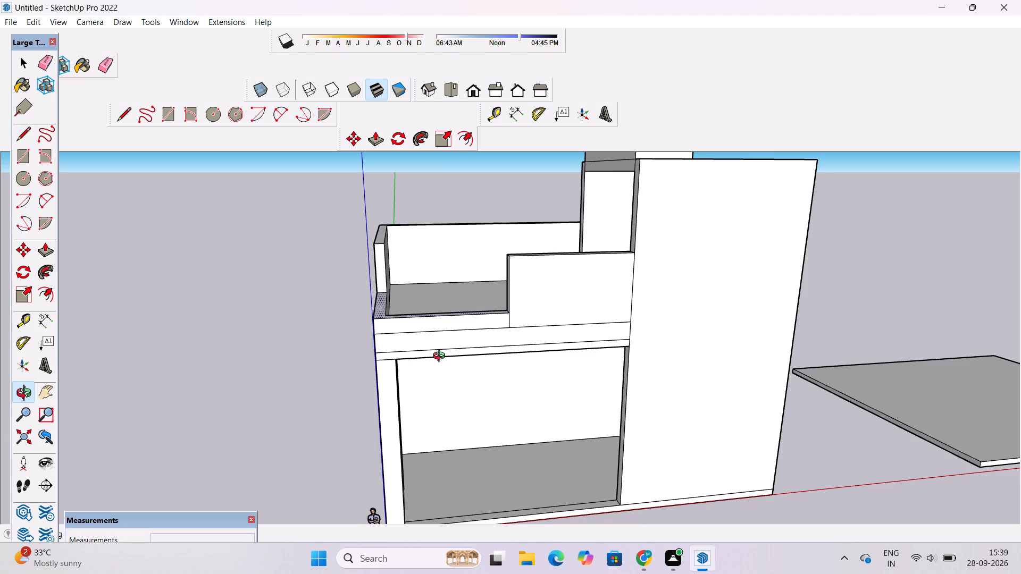
{"action": "scroll", "coordinate": [468, 323], "scroll_direction": "down", "scroll_amount": 9}
{"action": "left_click_drag", "start_coordinate": [555, 282], "coordinate": [471, 263]}
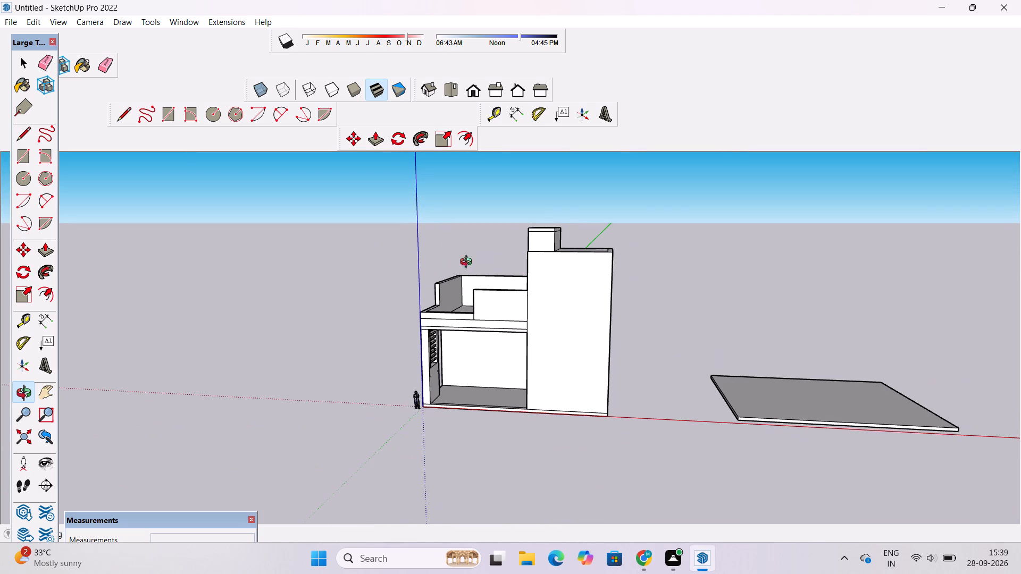
{"action": "left_click_drag", "start_coordinate": [565, 292], "coordinate": [398, 333], "text": "shift"}
{"action": "scroll", "coordinate": [389, 333], "scroll_direction": "up", "scroll_amount": 10}
{"action": "left_click_drag", "start_coordinate": [378, 310], "coordinate": [415, 336]}
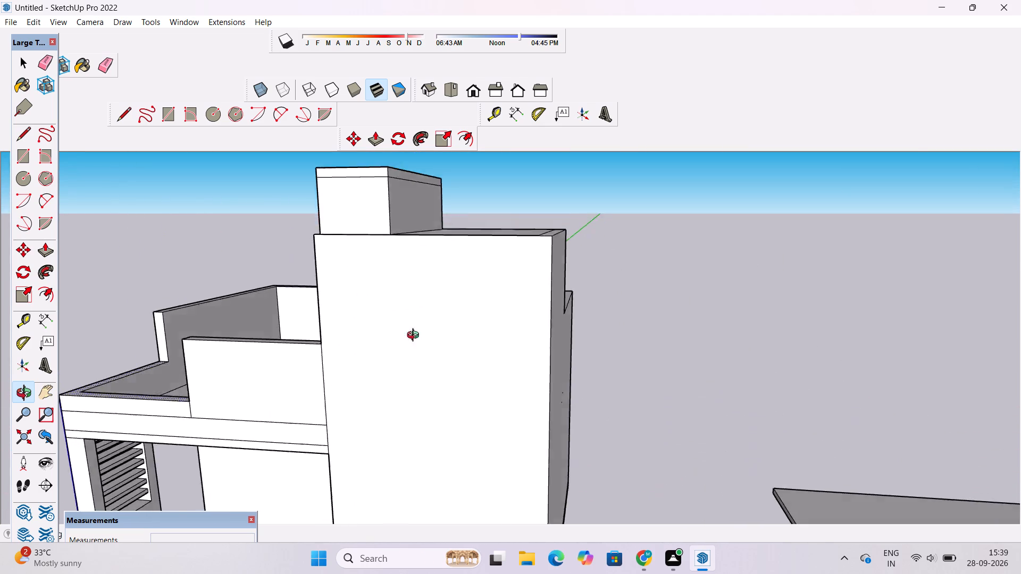
{"action": "left_click_drag", "start_coordinate": [415, 336], "coordinate": [469, 392]}
{"action": "scroll", "coordinate": [461, 383], "scroll_direction": "down", "scroll_amount": 5}
{"action": "left_click_drag", "start_coordinate": [465, 356], "coordinate": [378, 375], "text": "shift"}
Examine the small banded roof block and the inset outline on top of the tall block.
{"action": "scroll", "coordinate": [378, 375], "scroll_direction": "up", "scroll_amount": 4}
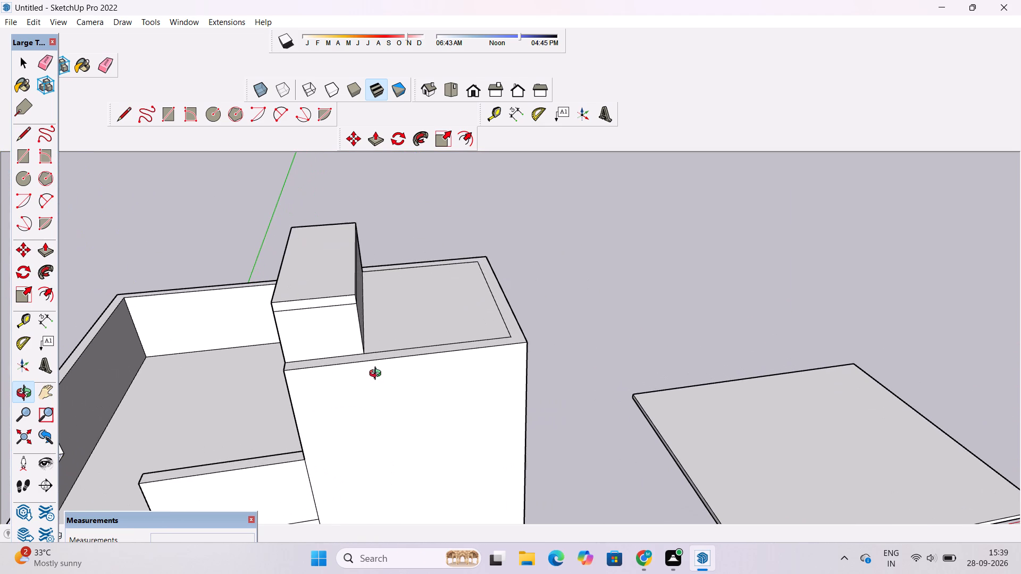
{"action": "scroll", "coordinate": [377, 379], "scroll_direction": "down", "scroll_amount": 4}
{"action": "scroll", "coordinate": [379, 357], "scroll_direction": "up", "scroll_amount": 3}
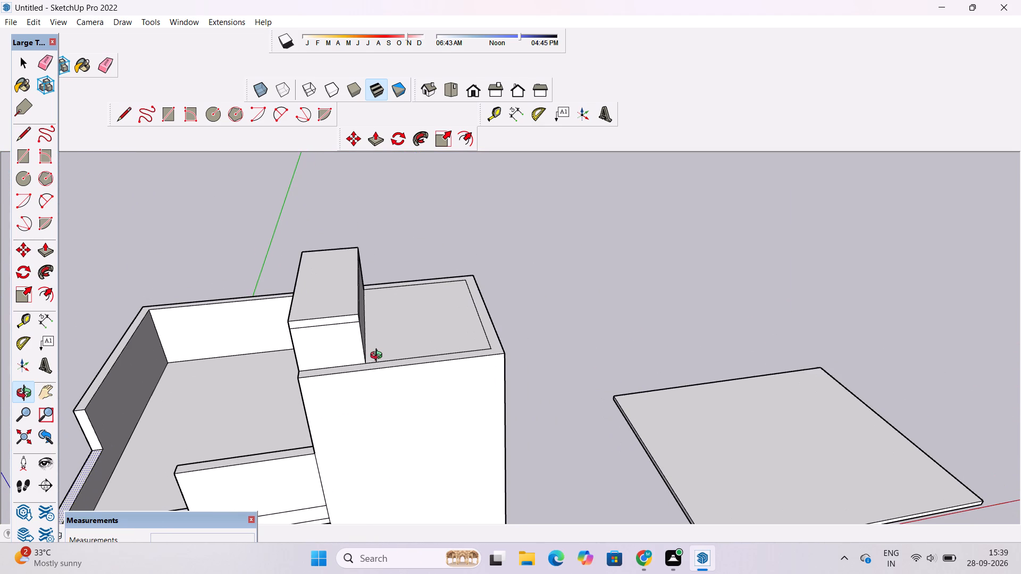
{"action": "scroll", "coordinate": [378, 357], "scroll_direction": "up", "scroll_amount": 2}
{"action": "left_click_drag", "start_coordinate": [336, 378], "coordinate": [388, 363], "text": "shift"}
{"action": "left_click_drag", "start_coordinate": [376, 400], "coordinate": [358, 310]}
{"action": "left_click_drag", "start_coordinate": [358, 309], "coordinate": [375, 362], "text": "shift"}
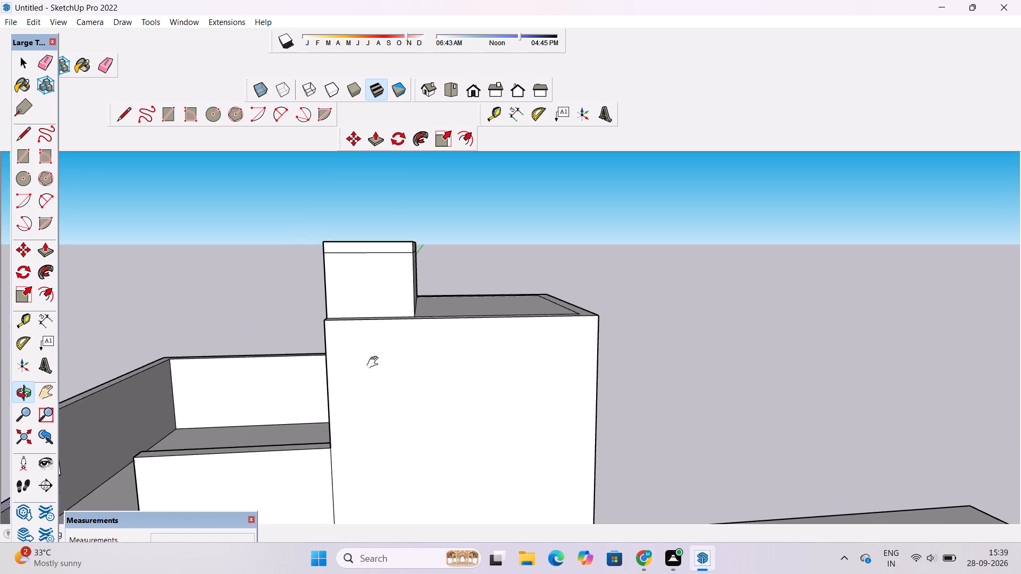
{"action": "left_click_drag", "start_coordinate": [375, 362], "coordinate": [376, 366], "text": "shift"}
{"action": "scroll", "coordinate": [376, 366], "scroll_direction": "down", "scroll_amount": 3}
{"action": "left_click_drag", "start_coordinate": [382, 356], "coordinate": [382, 398]}
{"action": "scroll", "coordinate": [361, 380], "scroll_direction": "up", "scroll_amount": 6}
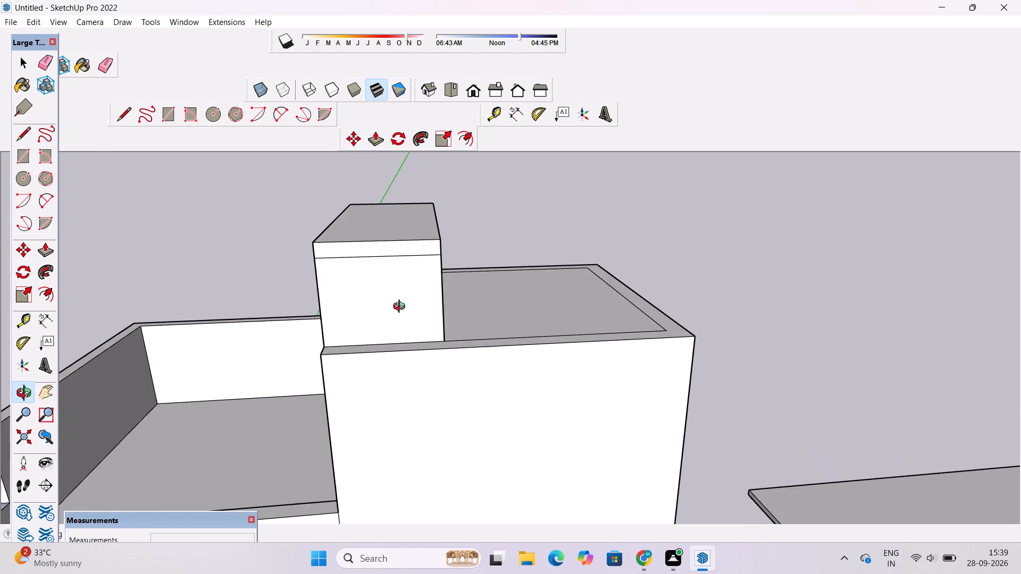
{"action": "scroll", "coordinate": [401, 307], "scroll_direction": "down", "scroll_amount": 4}
{"action": "left_click_drag", "start_coordinate": [406, 309], "coordinate": [404, 318], "text": "shift"}
{"action": "scroll", "coordinate": [404, 297], "scroll_direction": "up", "scroll_amount": 4}
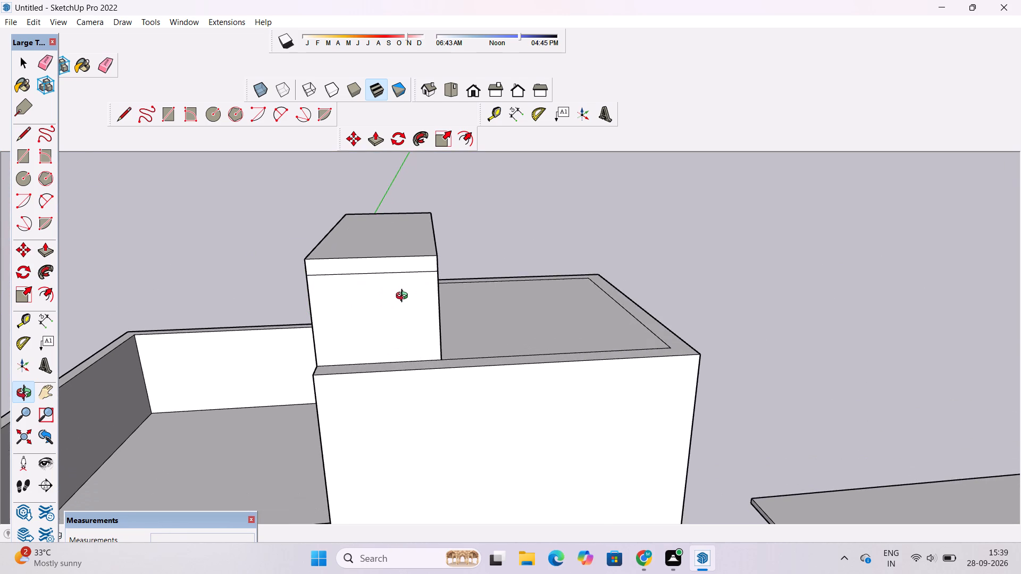
{"action": "scroll", "coordinate": [404, 297], "scroll_direction": "down", "scroll_amount": 2}
{"action": "left_click_drag", "start_coordinate": [404, 298], "coordinate": [401, 308], "text": "shift"}
{"action": "scroll", "coordinate": [391, 321], "scroll_direction": "up", "scroll_amount": 2}
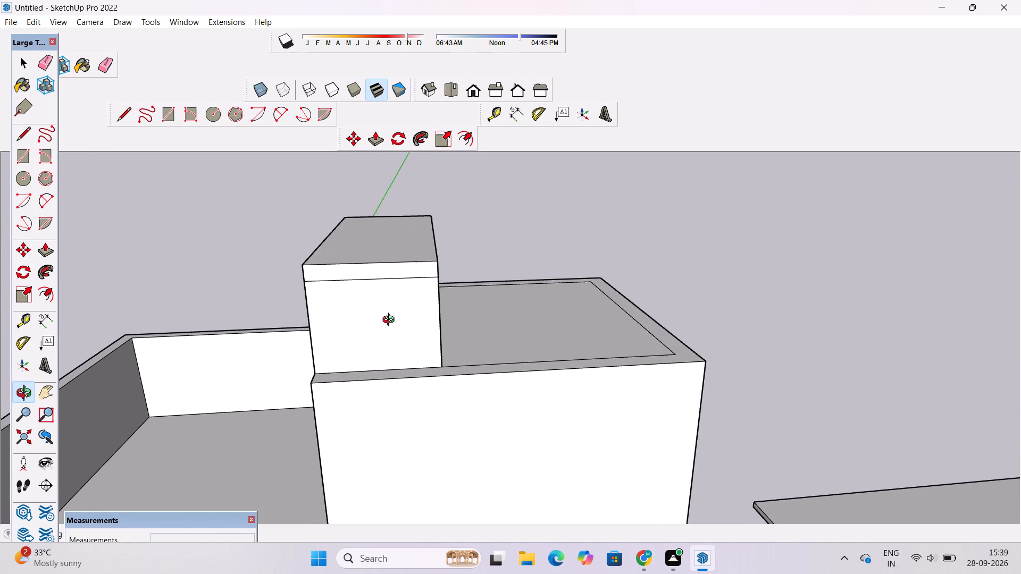
{"action": "scroll", "coordinate": [391, 321], "scroll_direction": "up", "scroll_amount": 3}
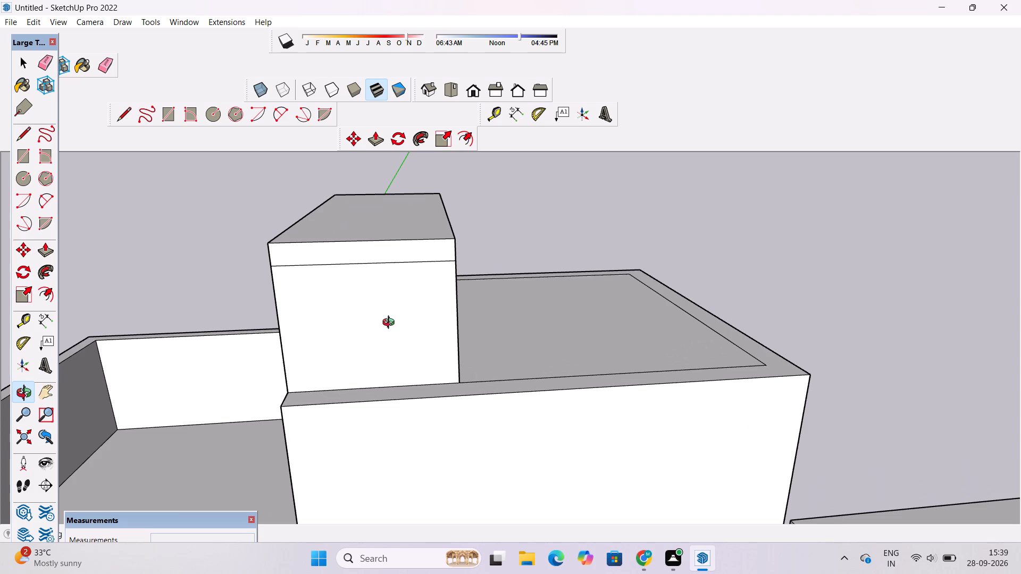
{"action": "scroll", "coordinate": [391, 324], "scroll_direction": "down", "scroll_amount": 4}
{"action": "left_click_drag", "start_coordinate": [399, 340], "coordinate": [380, 265], "text": "shift"}
Examine the front facade and the back wall seen through the large ground-floor opening.
{"action": "scroll", "coordinate": [380, 265], "scroll_direction": "down", "scroll_amount": 13}
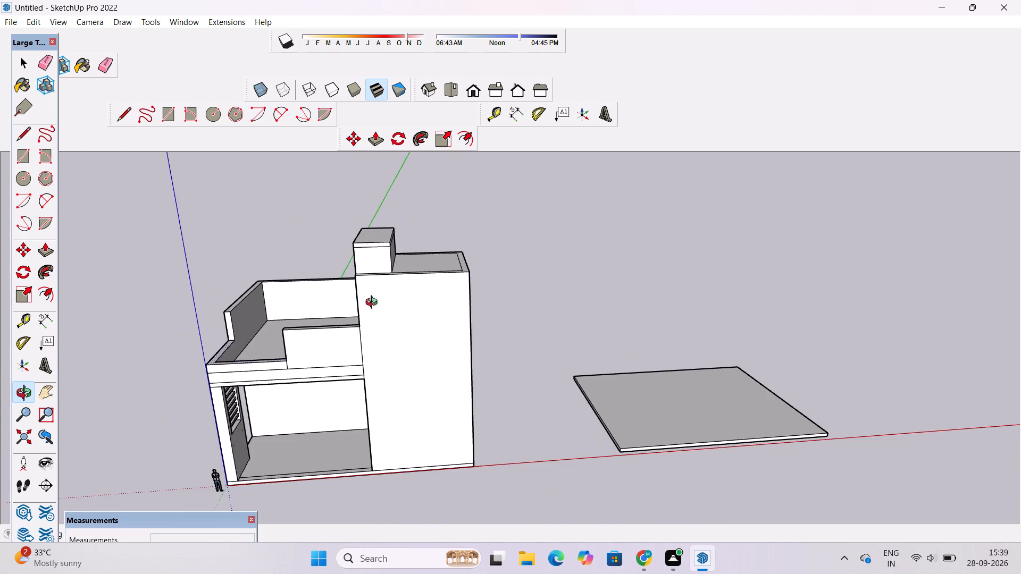
{"action": "left_click_drag", "start_coordinate": [366, 320], "coordinate": [366, 266], "text": "shift"}
{"action": "left_click_drag", "start_coordinate": [365, 338], "coordinate": [358, 292]}
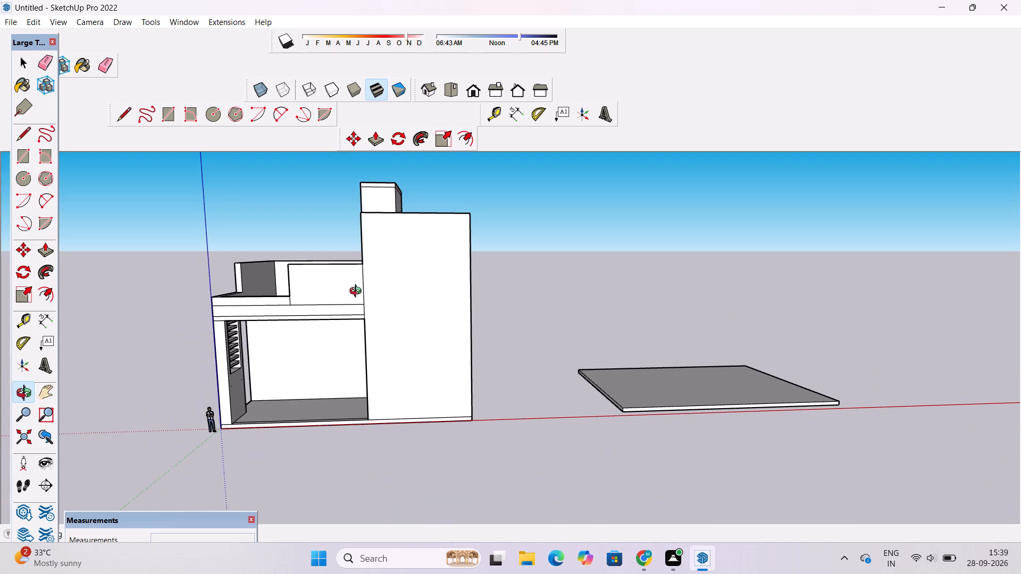
{"action": "scroll", "coordinate": [322, 345], "scroll_direction": "down", "scroll_amount": 3}
{"action": "scroll", "coordinate": [281, 364], "scroll_direction": "up", "scroll_amount": 4}
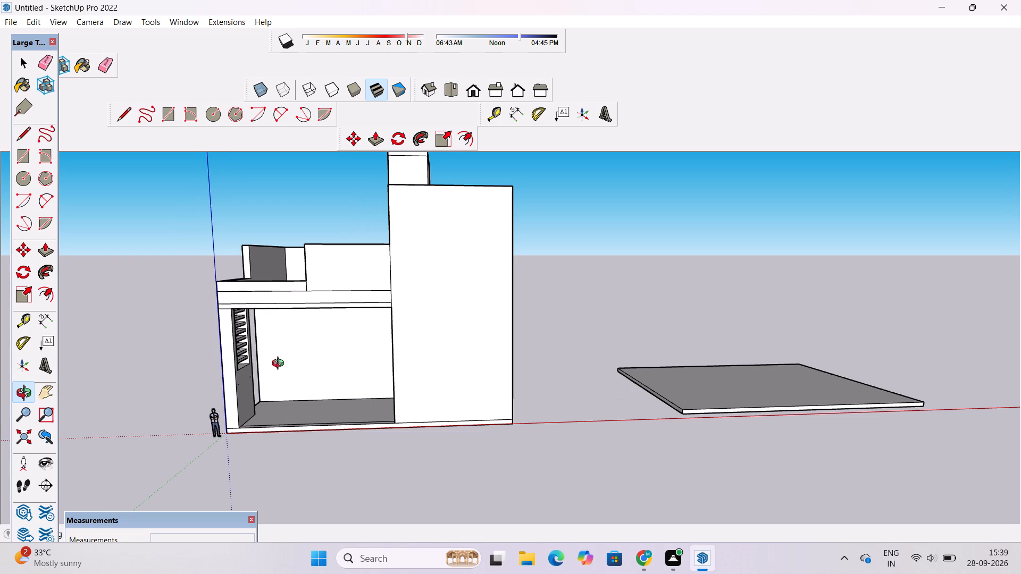
{"action": "scroll", "coordinate": [271, 368], "scroll_direction": "up", "scroll_amount": 2}
{"action": "left_click_drag", "start_coordinate": [266, 351], "coordinate": [308, 391], "text": "shift"}
{"action": "scroll", "coordinate": [295, 376], "scroll_direction": "down", "scroll_amount": 3}
{"action": "left_click_drag", "start_coordinate": [288, 350], "coordinate": [436, 449]}
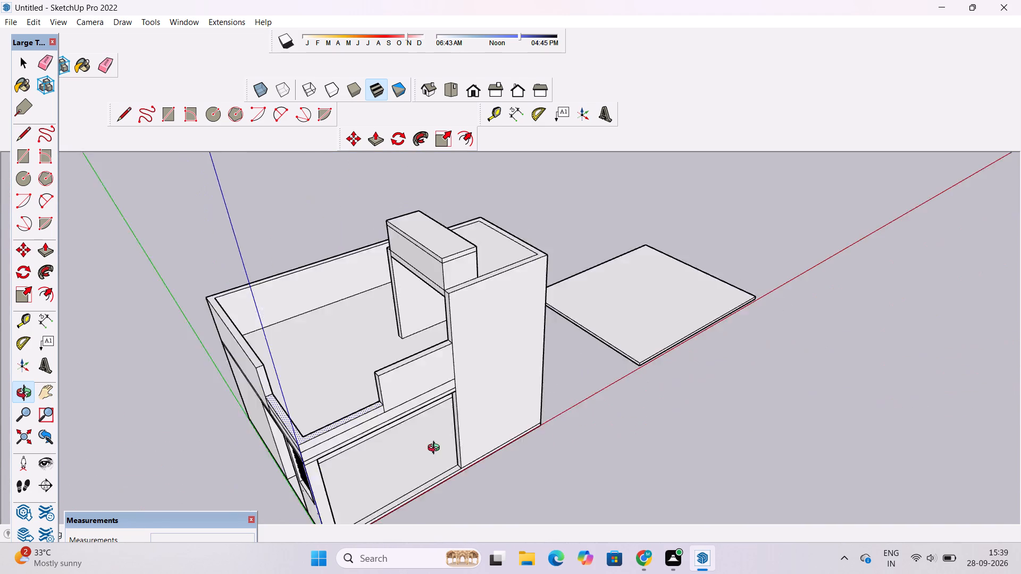
{"action": "left_click_drag", "start_coordinate": [436, 449], "coordinate": [472, 398]}
{"action": "left_click_drag", "start_coordinate": [467, 452], "coordinate": [370, 381]}
{"action": "left_click_drag", "start_coordinate": [389, 441], "coordinate": [369, 367], "text": "shift"}
{"action": "left_click_drag", "start_coordinate": [390, 399], "coordinate": [337, 396]}
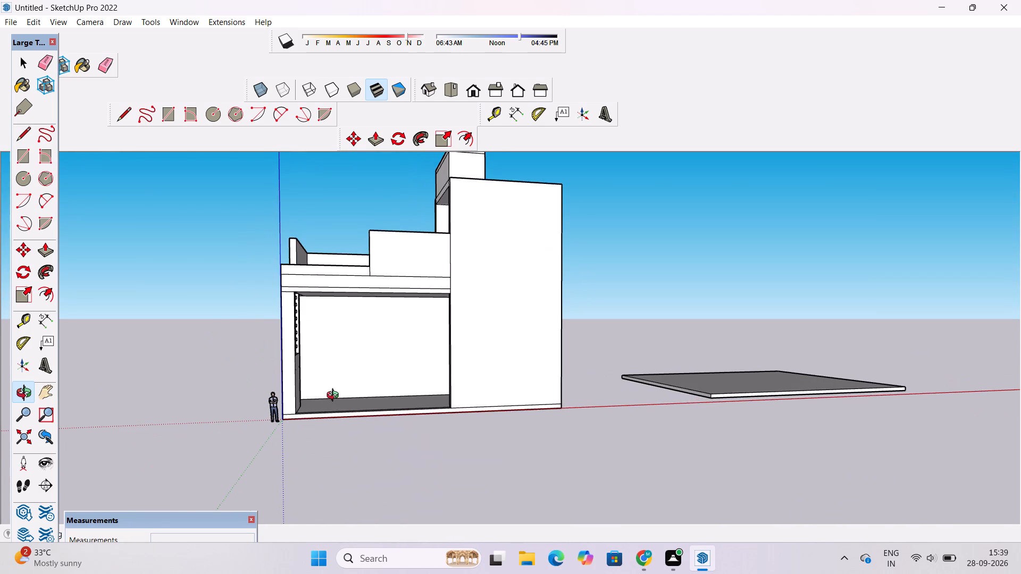
{"action": "scroll", "coordinate": [334, 396], "scroll_direction": "up", "scroll_amount": 1}
{"action": "left_click_drag", "start_coordinate": [336, 392], "coordinate": [370, 388], "text": "shift"}
{"action": "left_click_drag", "start_coordinate": [371, 395], "coordinate": [372, 408]}
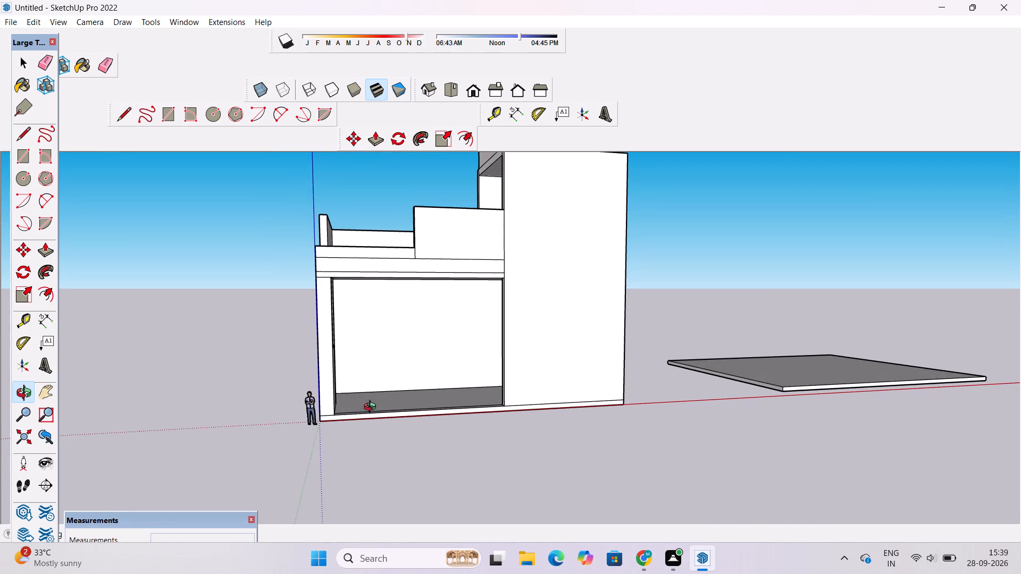
{"action": "scroll", "coordinate": [409, 395], "scroll_direction": "up", "scroll_amount": 1}
{"action": "left_click_drag", "start_coordinate": [439, 375], "coordinate": [366, 357]}
{"action": "left_click_drag", "start_coordinate": [367, 383], "coordinate": [379, 347], "text": "shift"}
{"action": "left_click_drag", "start_coordinate": [378, 350], "coordinate": [400, 404]}
{"action": "scroll", "coordinate": [404, 387], "scroll_direction": "down", "scroll_amount": 2}
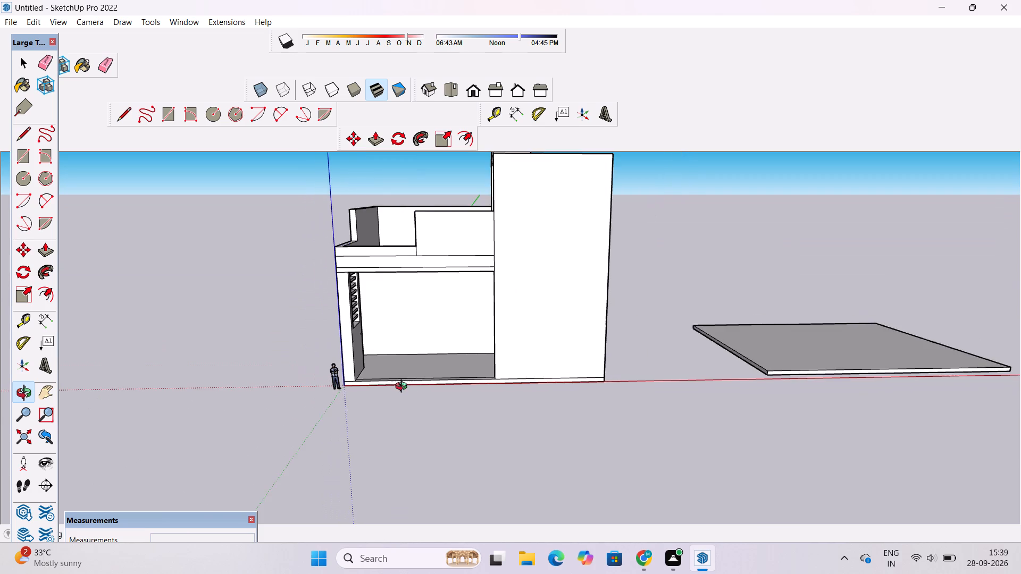
{"action": "scroll", "coordinate": [404, 387], "scroll_direction": "down", "scroll_amount": 2}
{"action": "left_click_drag", "start_coordinate": [404, 387], "coordinate": [429, 347]}
{"action": "scroll", "coordinate": [390, 351], "scroll_direction": "up", "scroll_amount": 3}
{"action": "left_click_drag", "start_coordinate": [387, 351], "coordinate": [303, 357], "text": "shift"}
{"action": "left_click_drag", "start_coordinate": [298, 380], "coordinate": [297, 415]}
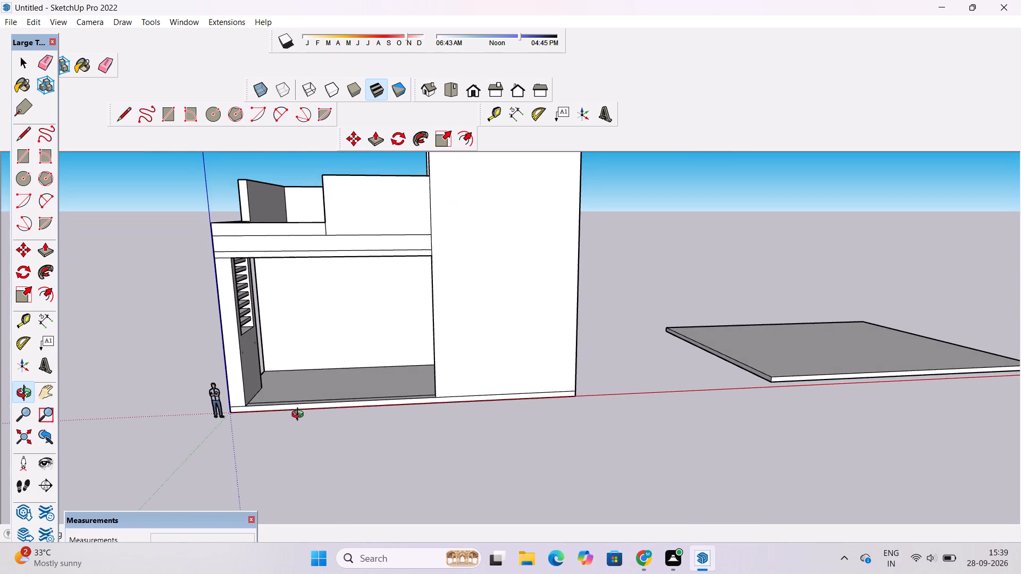
{"action": "scroll", "coordinate": [307, 404], "scroll_direction": "up", "scroll_amount": 2}
{"action": "left_click_drag", "start_coordinate": [318, 406], "coordinate": [328, 394]}
{"action": "left_click_drag", "start_coordinate": [328, 394], "coordinate": [332, 387], "text": "shift"}
{"action": "scroll", "coordinate": [332, 385], "scroll_direction": "down", "scroll_amount": 1}
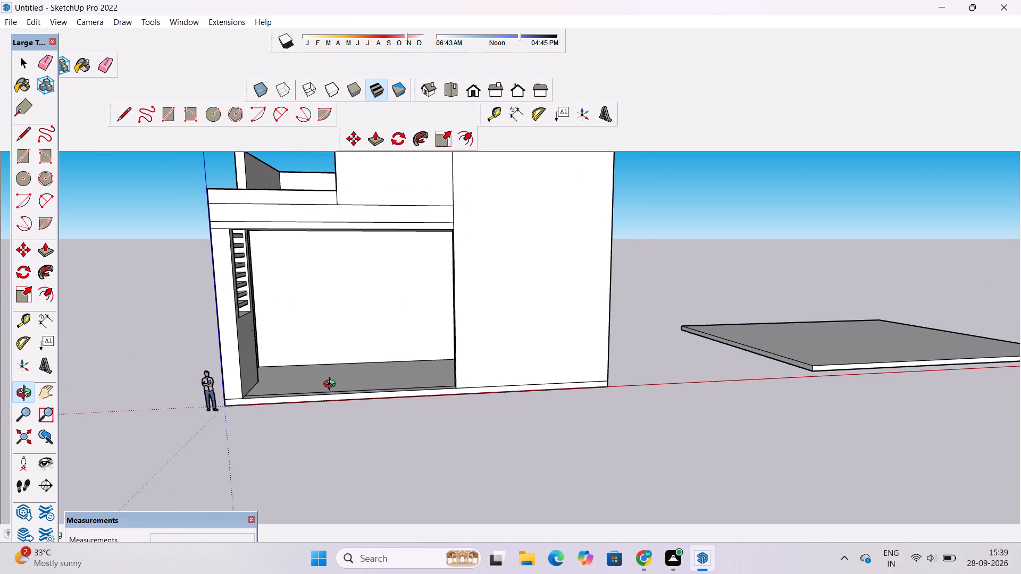
{"action": "left_click_drag", "start_coordinate": [332, 385], "coordinate": [330, 367]}
{"action": "left_click_drag", "start_coordinate": [330, 364], "coordinate": [330, 391], "text": "shift"}
{"action": "scroll", "coordinate": [308, 373], "scroll_direction": "up", "scroll_amount": 2}
{"action": "left_click_drag", "start_coordinate": [307, 370], "coordinate": [286, 408], "text": "shift"}
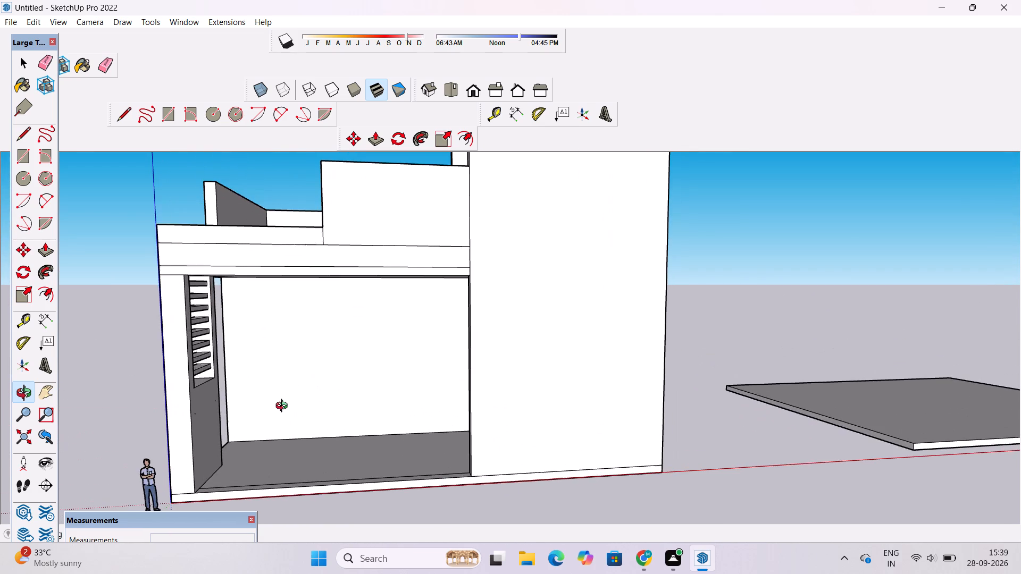
{"action": "scroll", "coordinate": [284, 405], "scroll_direction": "up", "scroll_amount": 3}
{"action": "left_click_drag", "start_coordinate": [284, 405], "coordinate": [285, 380]}
{"action": "left_click_drag", "start_coordinate": [285, 380], "coordinate": [260, 372], "text": "shift"}
{"action": "scroll", "coordinate": [260, 372], "scroll_direction": "down", "scroll_amount": 4}
{"action": "left_click_drag", "start_coordinate": [260, 372], "coordinate": [269, 387]}
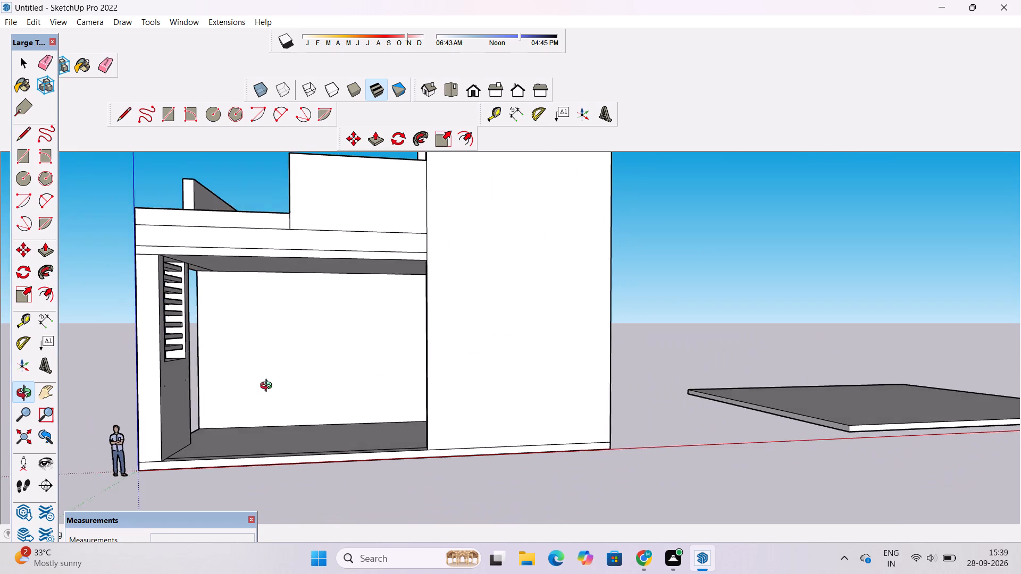
{"action": "left_click_drag", "start_coordinate": [269, 387], "coordinate": [269, 387]}
{"action": "left_click_drag", "start_coordinate": [271, 389], "coordinate": [273, 379]}
{"action": "left_click_drag", "start_coordinate": [276, 375], "coordinate": [279, 369]}
{"action": "left_click_drag", "start_coordinate": [279, 369], "coordinate": [280, 378], "text": "shift"}
Draw an upright rectangle about 17' high by 9' wide on the back wall inside the large front opening.
{"action": "key", "text": "r"}
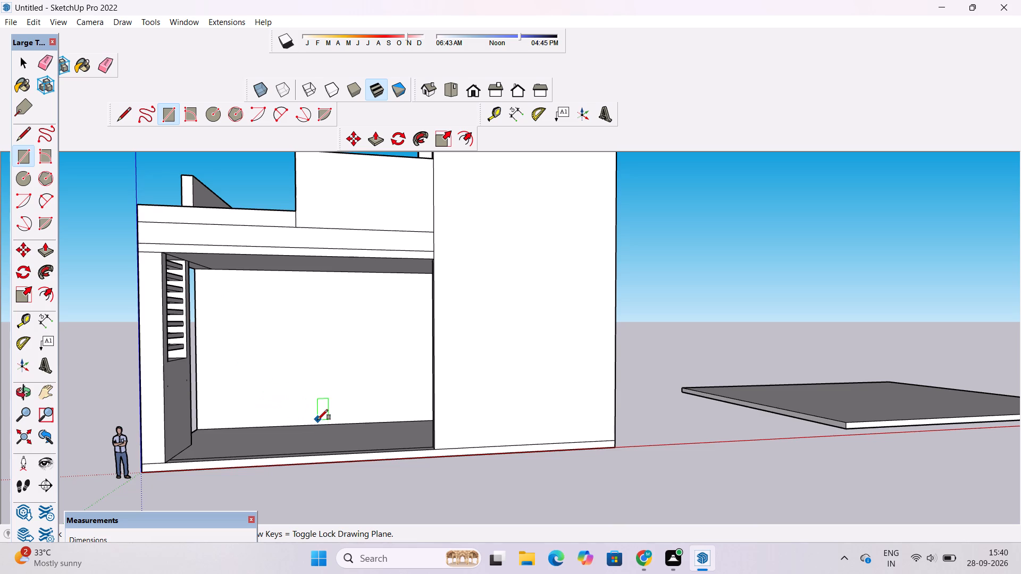
{"action": "left_click", "coordinate": [319, 406]}
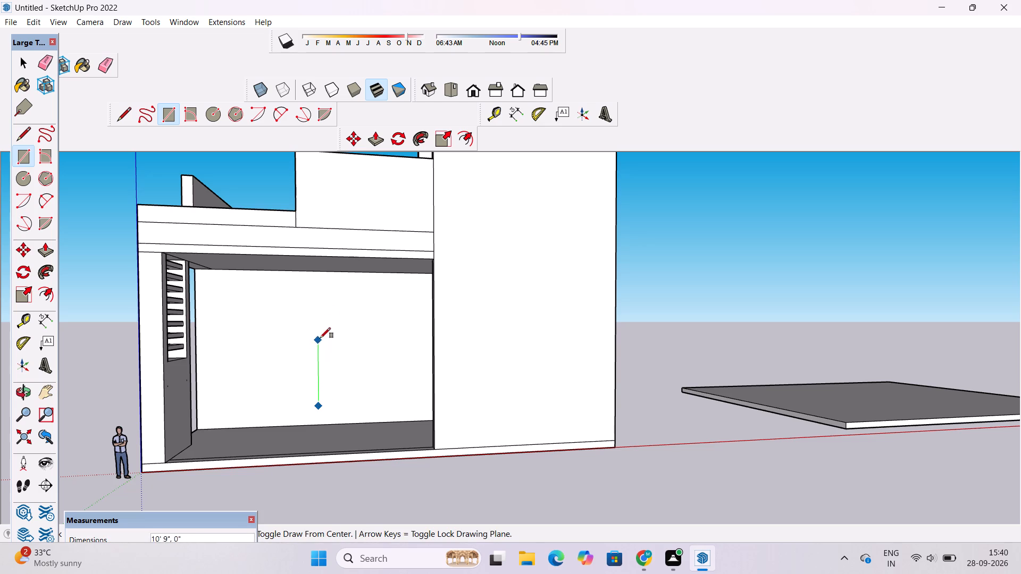
{"action": "scroll", "coordinate": [370, 300], "scroll_direction": "up", "scroll_amount": 1}
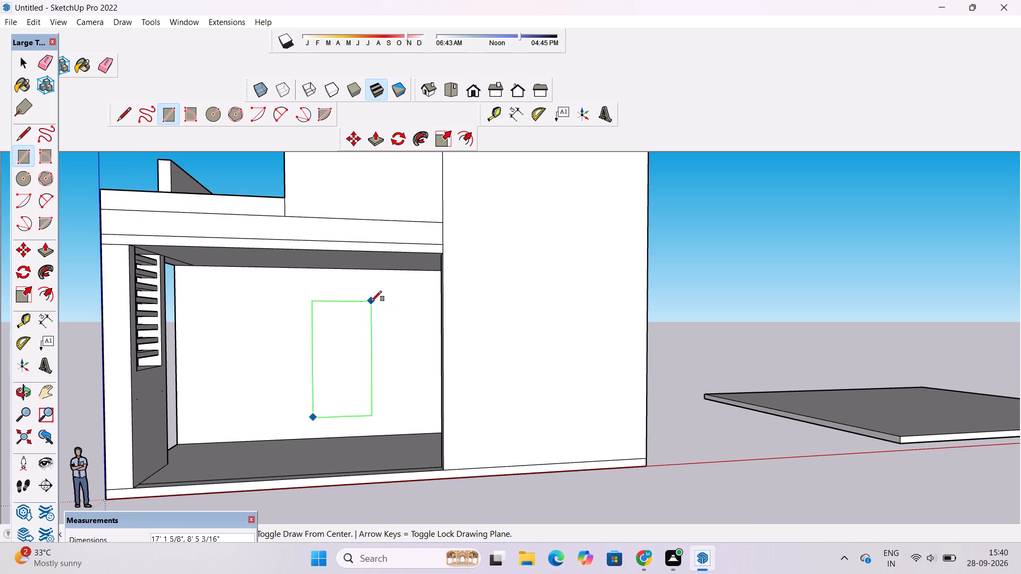
{"action": "left_click", "coordinate": [375, 301]}
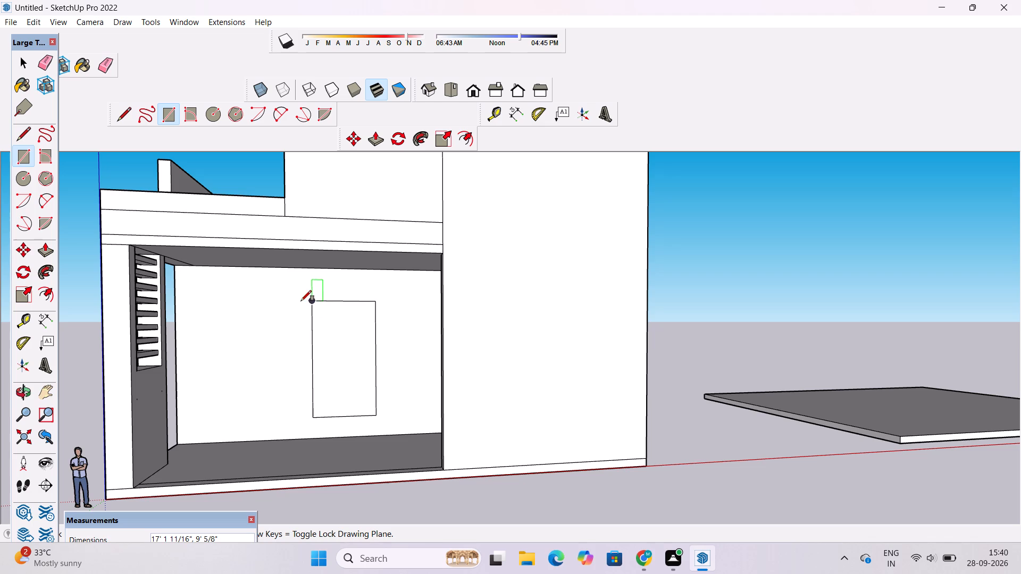
Draw a second upright rectangle about 10' high by 7' 4" wide on the back wall beside the tall one, tops aligned.
{"action": "left_click", "coordinate": [233, 305]}
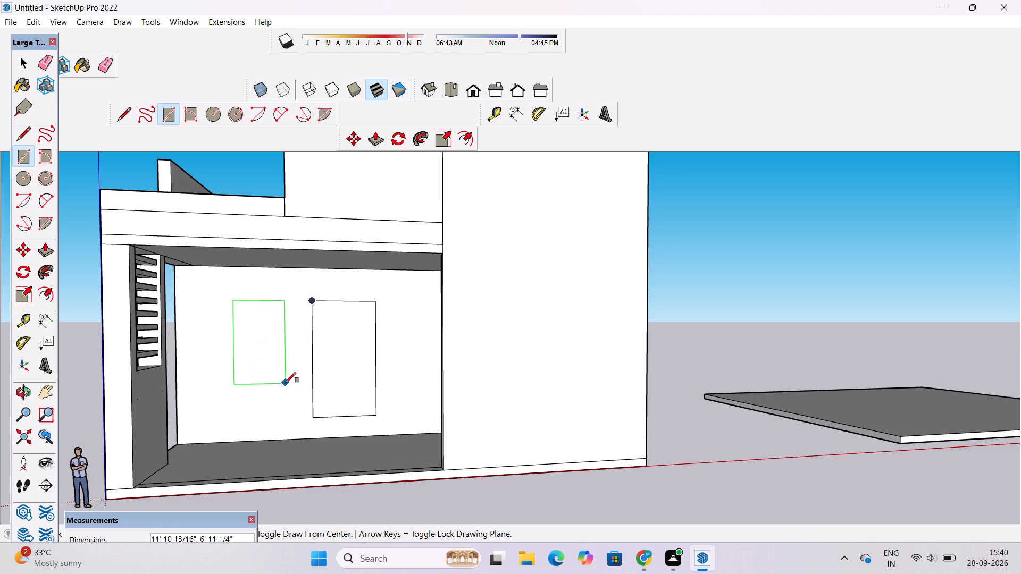
{"action": "scroll", "coordinate": [287, 381], "scroll_direction": "up", "scroll_amount": 3}
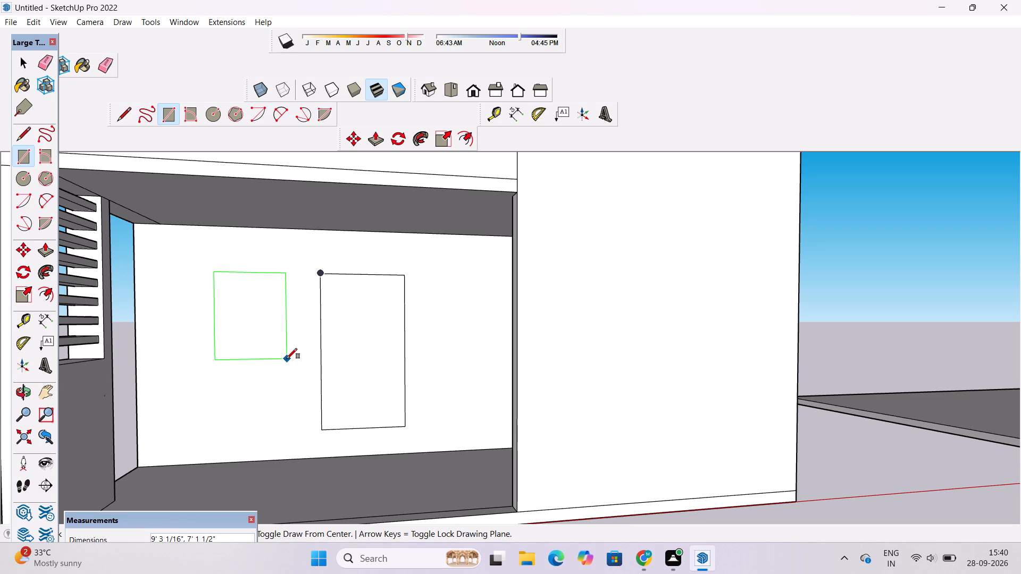
{"action": "scroll", "coordinate": [286, 359], "scroll_direction": "up", "scroll_amount": 1}
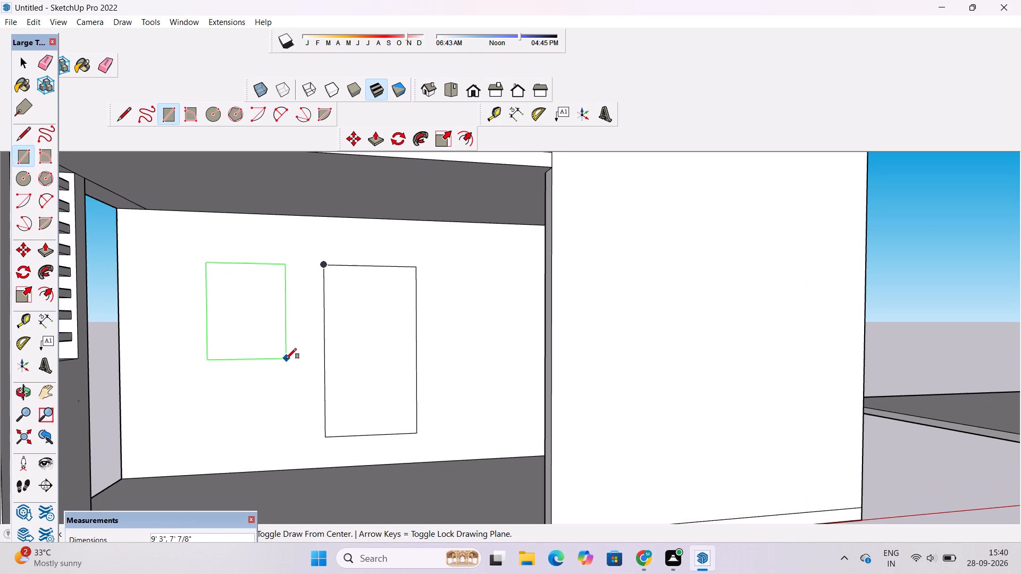
{"action": "scroll", "coordinate": [286, 359], "scroll_direction": "down", "scroll_amount": 1}
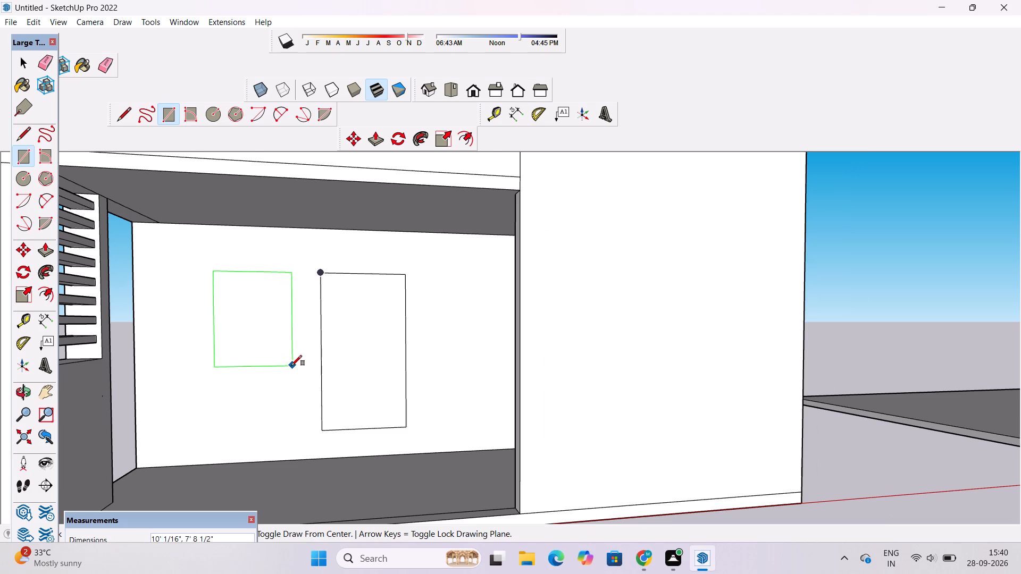
{"action": "scroll", "coordinate": [289, 366], "scroll_direction": "down", "scroll_amount": 1}
{"action": "scroll", "coordinate": [289, 366], "scroll_direction": "up", "scroll_amount": 1}
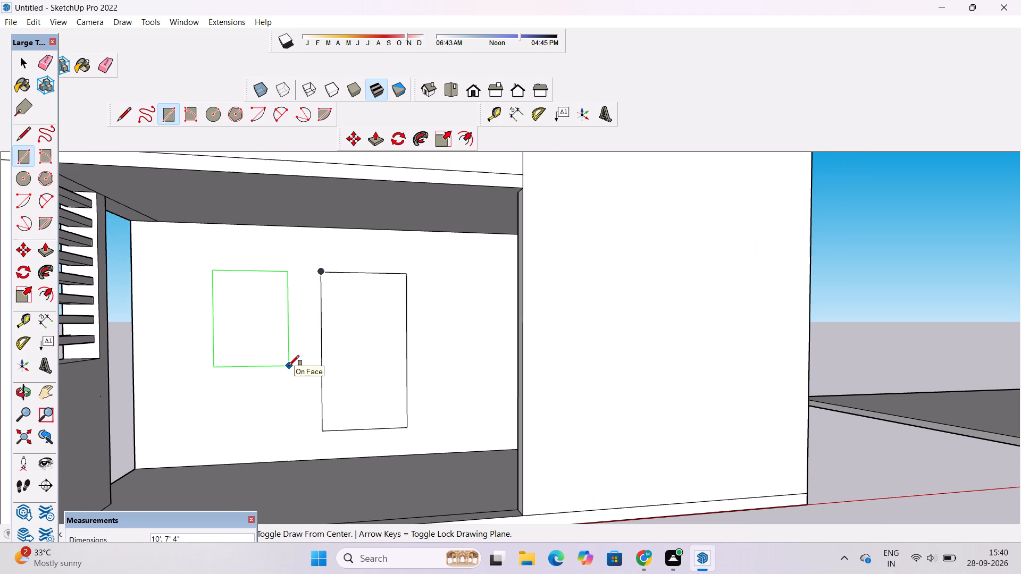
{"action": "left_click", "coordinate": [289, 366]}
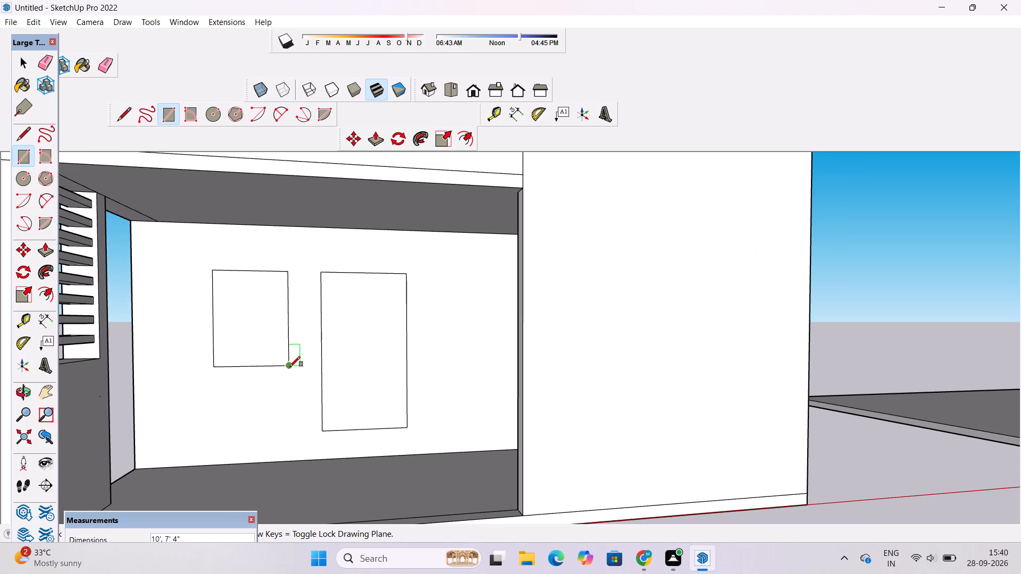
Offset the smaller back-wall rectangle's outline inward by about 4 1/2" to form a window frame border.
{"action": "type", "text": "of"}
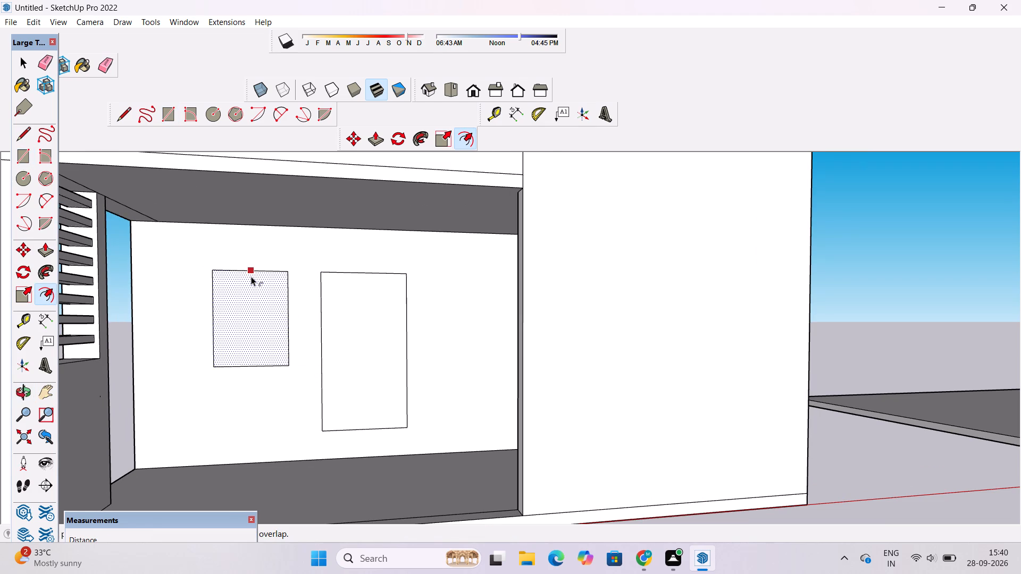
{"action": "left_click", "coordinate": [250, 276]}
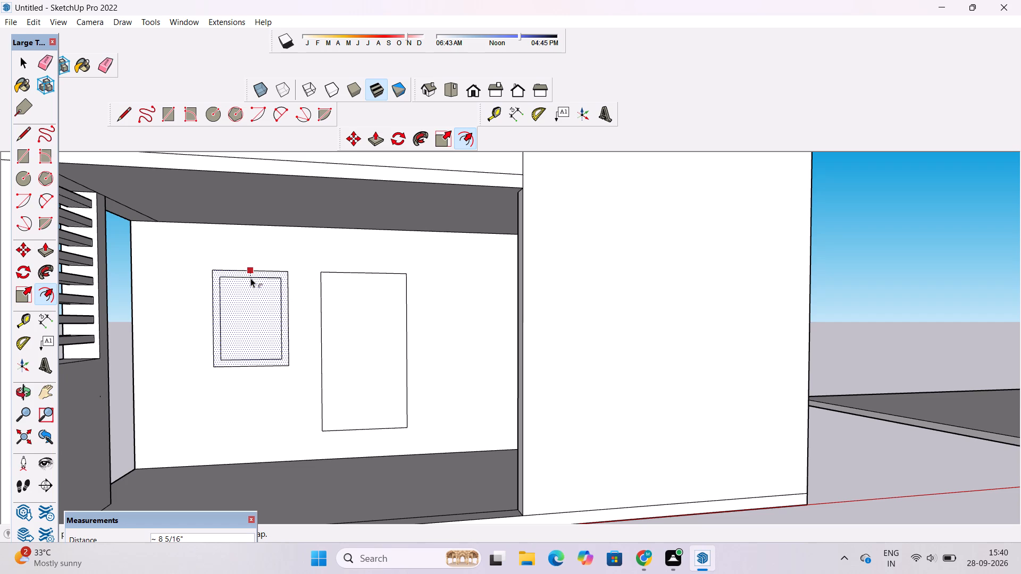
{"action": "scroll", "coordinate": [245, 283], "scroll_direction": "up", "scroll_amount": 2}
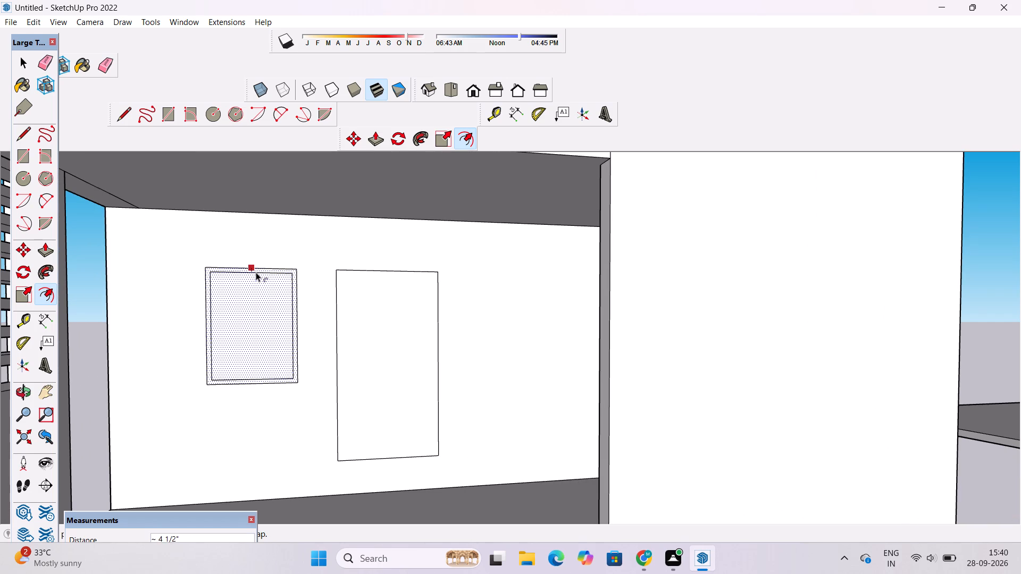
{"action": "scroll", "coordinate": [256, 272], "scroll_direction": "down", "scroll_amount": 3}
{"action": "scroll", "coordinate": [256, 272], "scroll_direction": "up", "scroll_amount": 8}
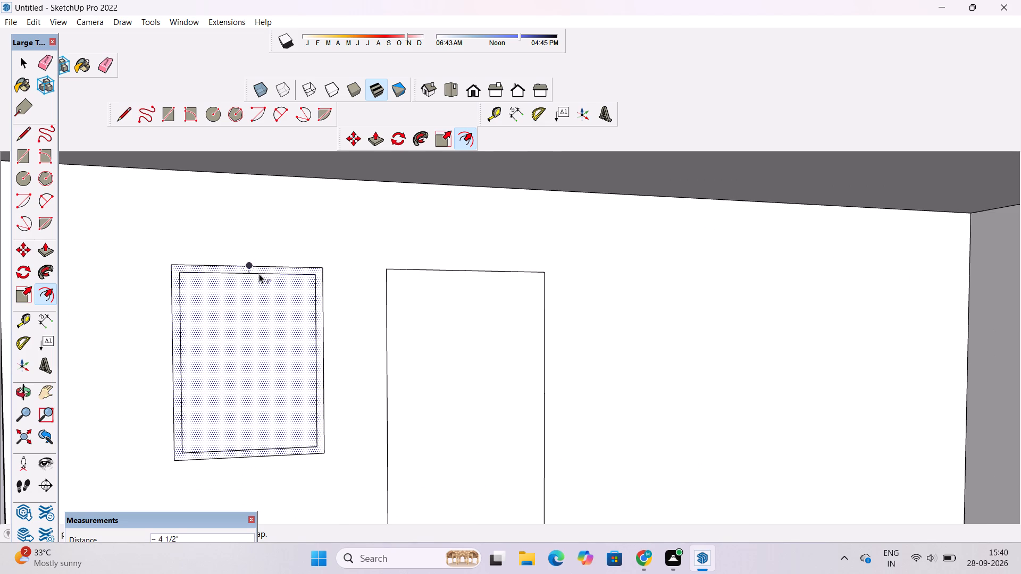
{"action": "left_click", "coordinate": [259, 274]}
{"action": "key", "text": "space"}
Draw a vertical mullion strip about 5" wide by 9' 3" high near the middle of the inner window outline, spanning its full height.
{"action": "key", "text": "o"}
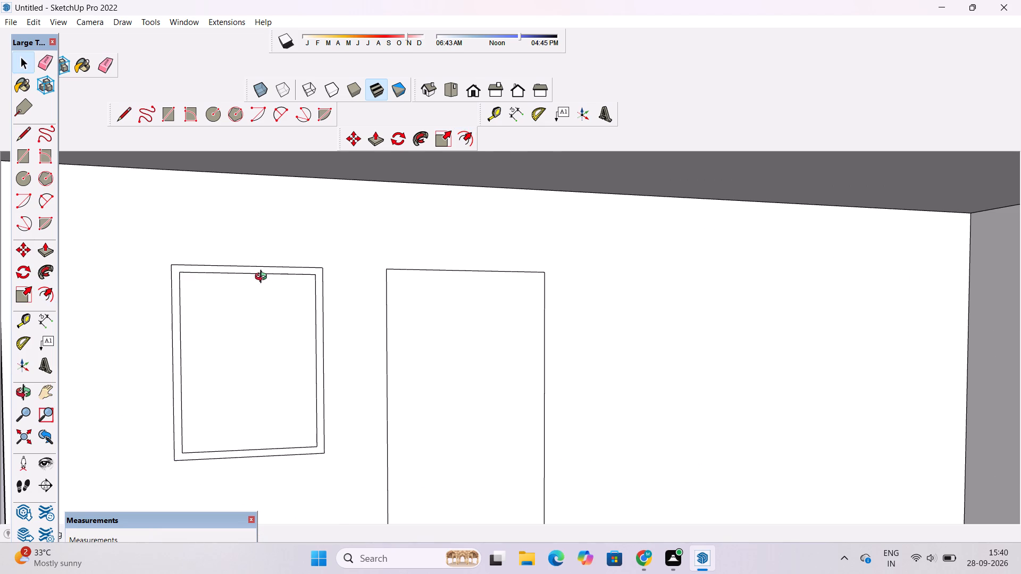
{"action": "scroll", "coordinate": [263, 282], "scroll_direction": "down", "scroll_amount": 3}
{"action": "left_click_drag", "start_coordinate": [269, 289], "coordinate": [255, 294]}
{"action": "left_click_drag", "start_coordinate": [247, 298], "coordinate": [245, 284], "text": "shift"}
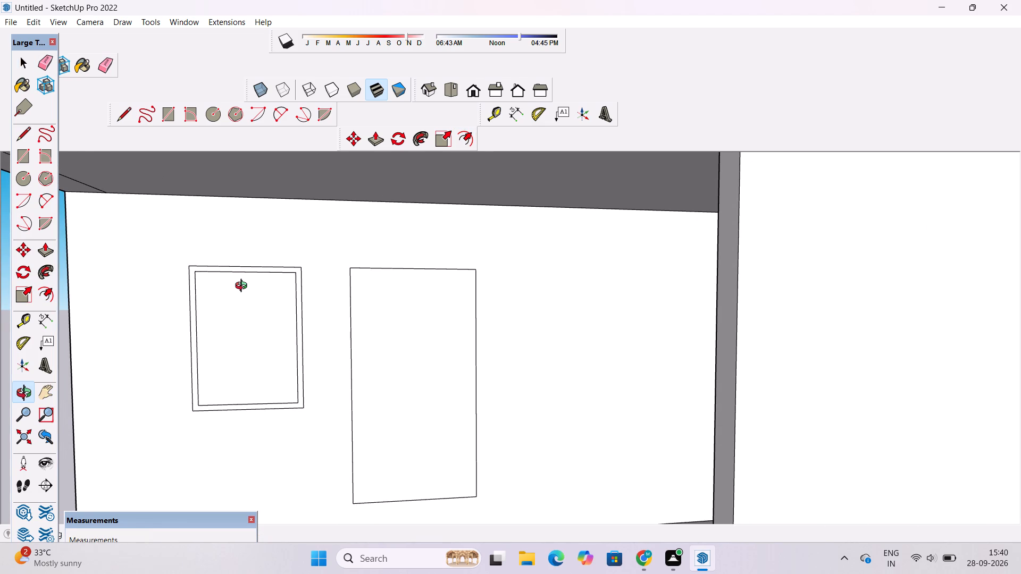
{"action": "scroll", "coordinate": [254, 307], "scroll_direction": "down", "scroll_amount": 4}
{"action": "left_click_drag", "start_coordinate": [252, 311], "coordinate": [314, 276], "text": "shift"}
{"action": "scroll", "coordinate": [311, 265], "scroll_direction": "up", "scroll_amount": 4}
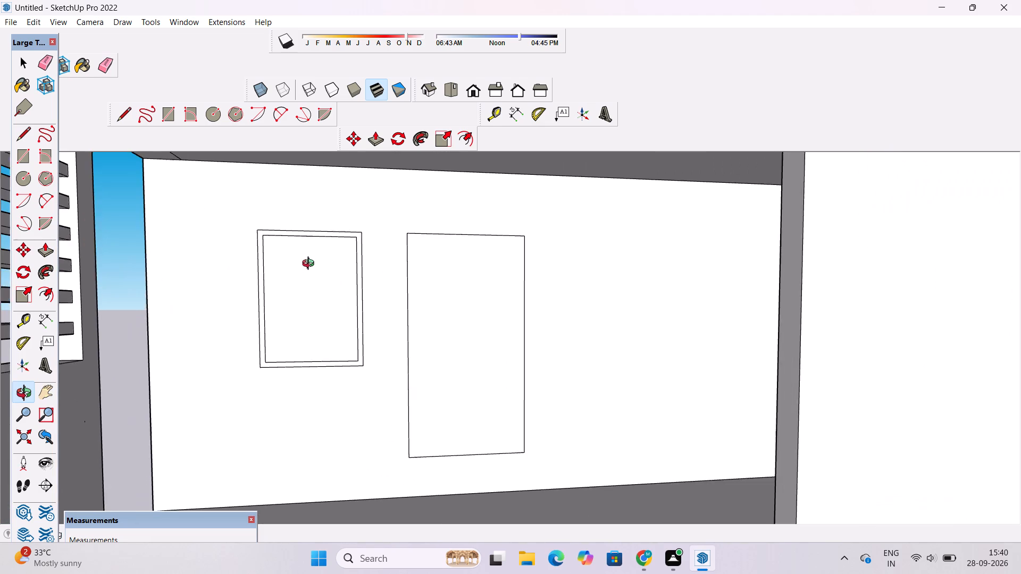
{"action": "left_click_drag", "start_coordinate": [316, 277], "coordinate": [325, 285]}
{"action": "left_click_drag", "start_coordinate": [325, 285], "coordinate": [303, 289], "text": "shift"}
{"action": "scroll", "coordinate": [290, 291], "scroll_direction": "up", "scroll_amount": 2}
{"action": "key", "text": "r"}
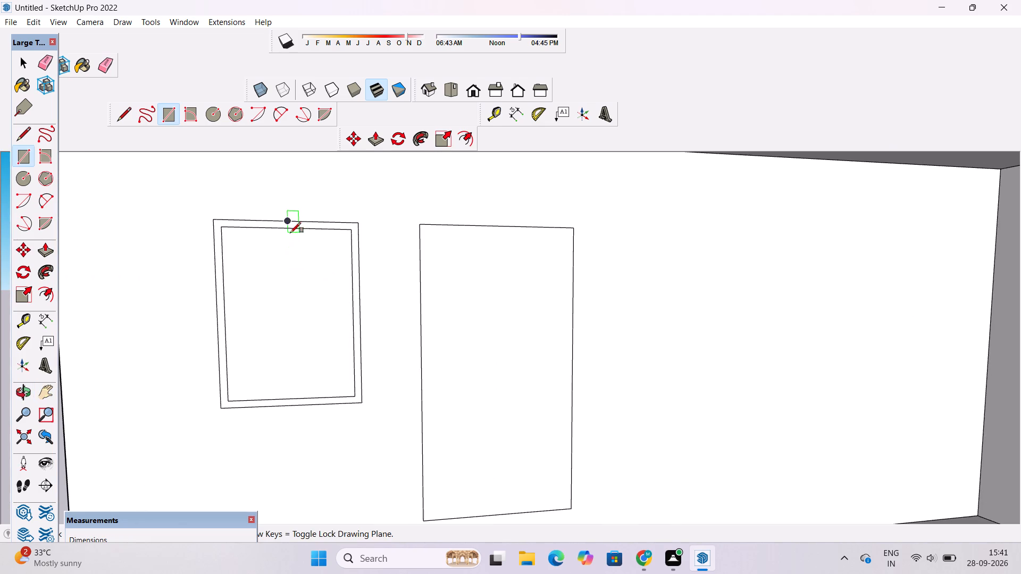
{"action": "scroll", "coordinate": [286, 227], "scroll_direction": "up", "scroll_amount": 3}
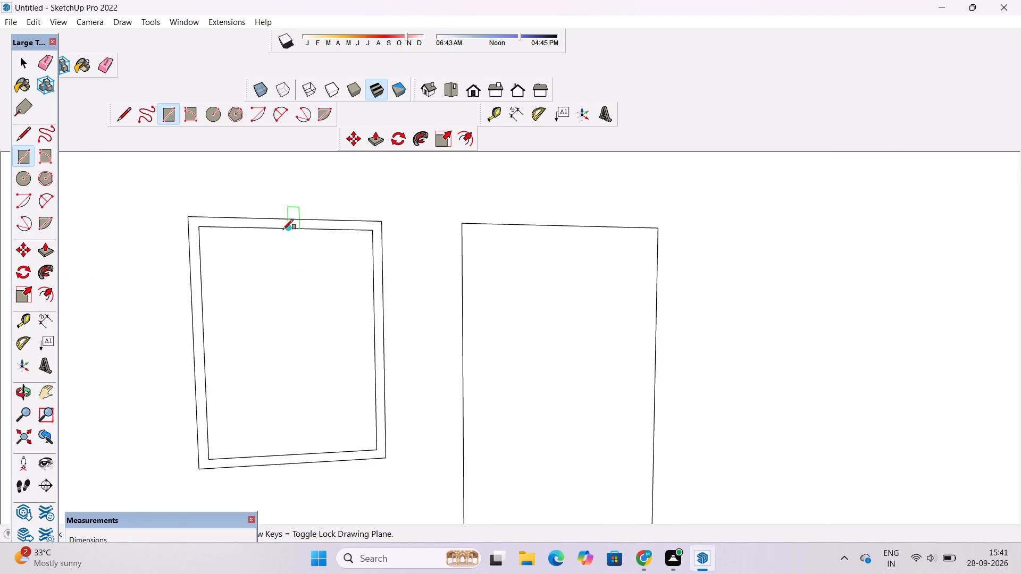
{"action": "left_click", "coordinate": [281, 229]}
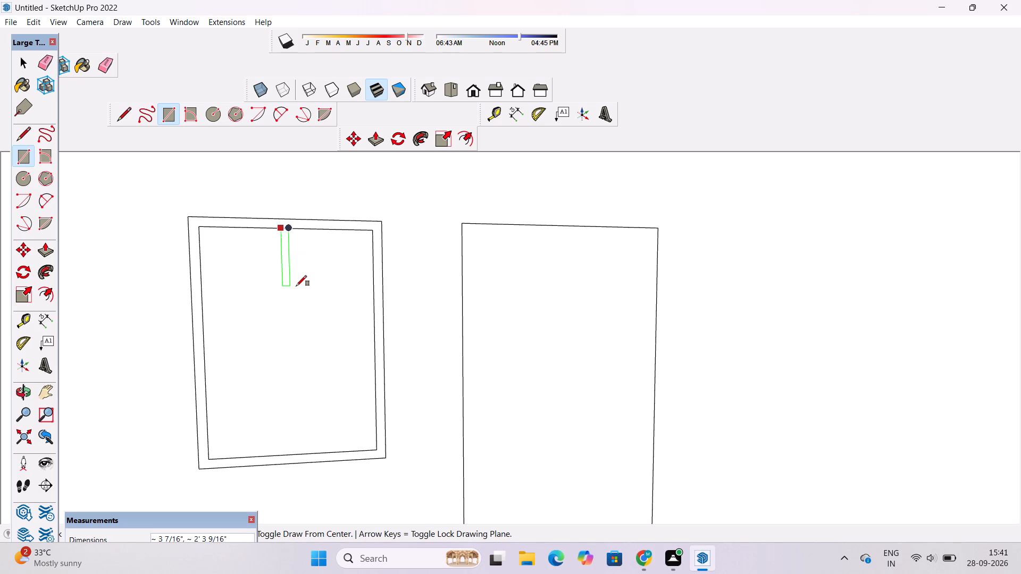
{"action": "scroll", "coordinate": [296, 286], "scroll_direction": "down", "scroll_amount": 6}
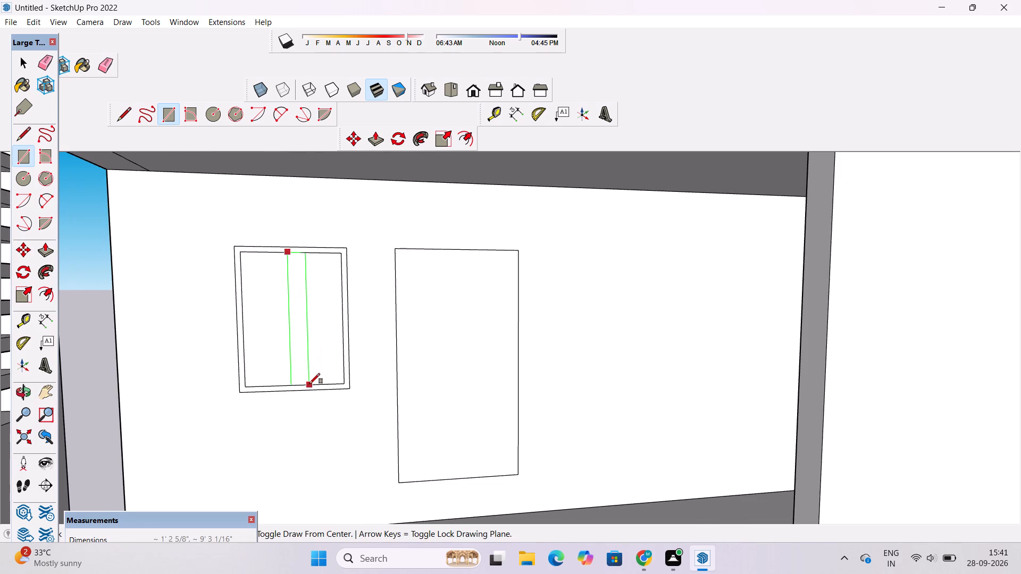
{"action": "scroll", "coordinate": [300, 384], "scroll_direction": "up", "scroll_amount": 19}
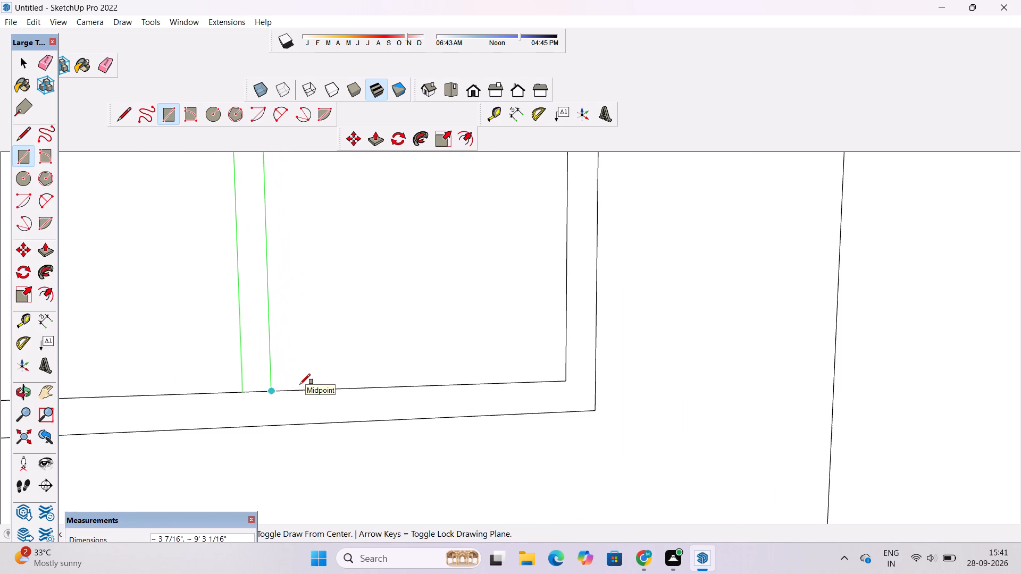
{"action": "scroll", "coordinate": [286, 395], "scroll_direction": "up", "scroll_amount": 4}
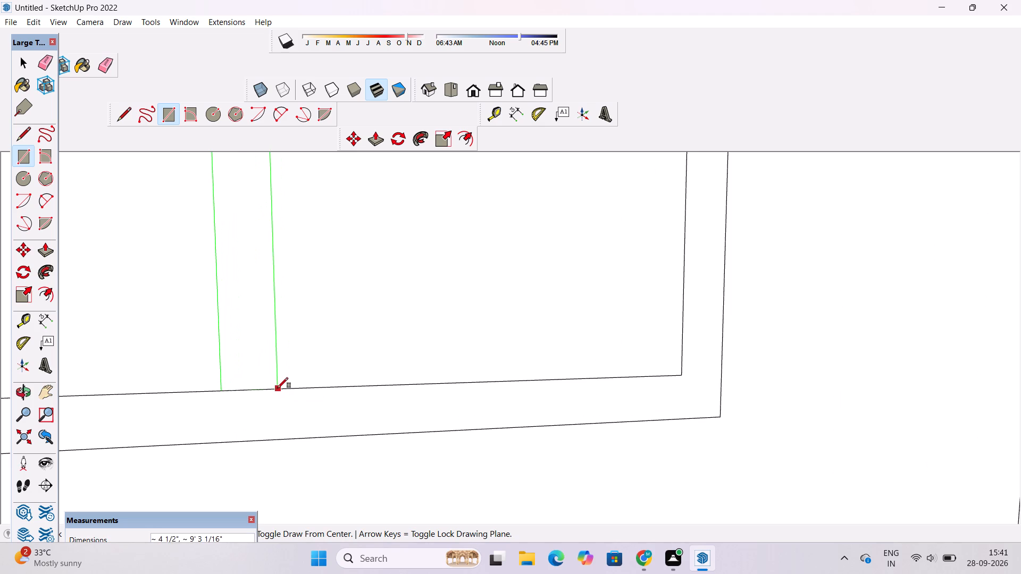
{"action": "left_click", "coordinate": [284, 388]}
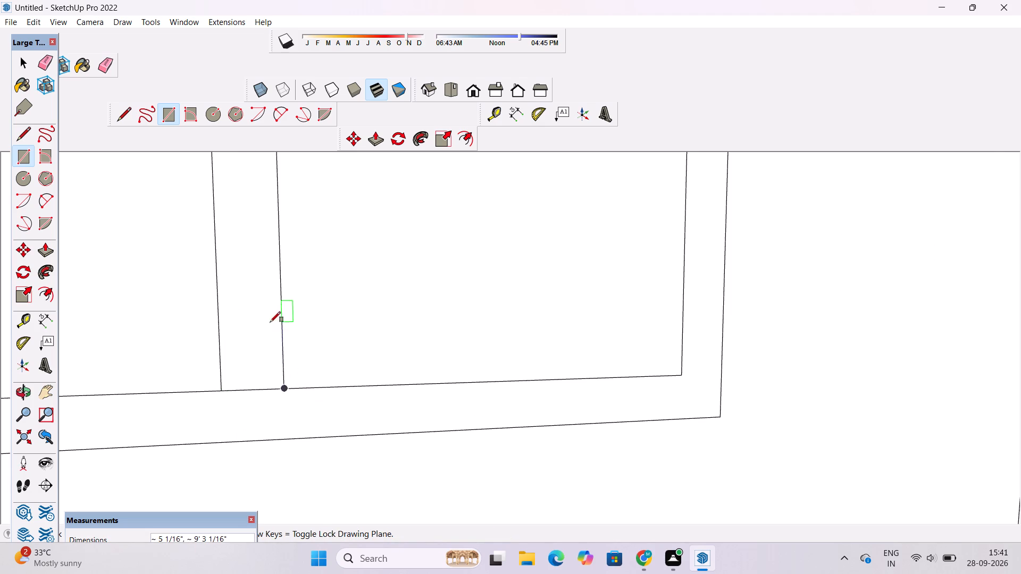
{"action": "scroll", "coordinate": [283, 359], "scroll_direction": "down", "scroll_amount": 10}
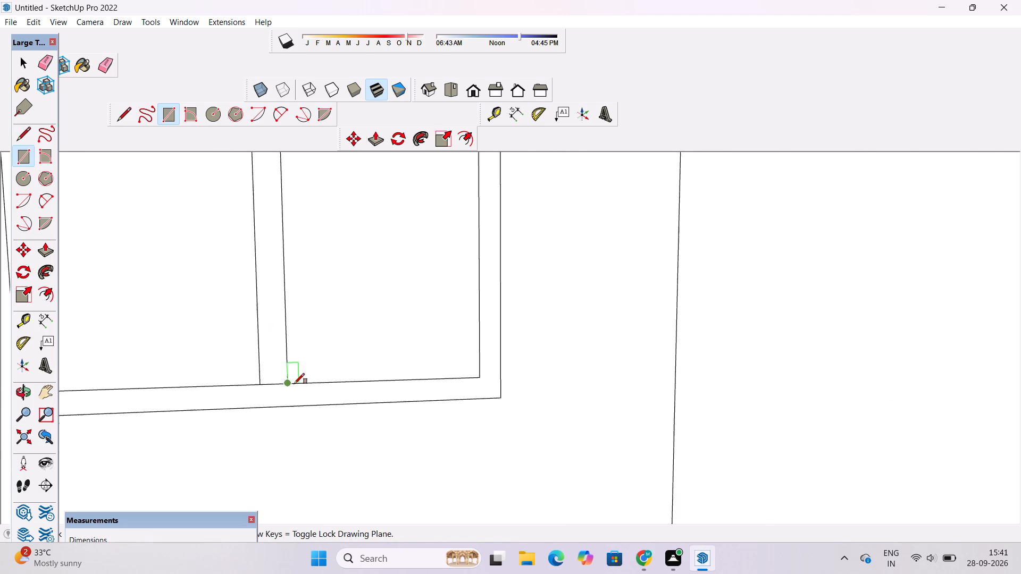
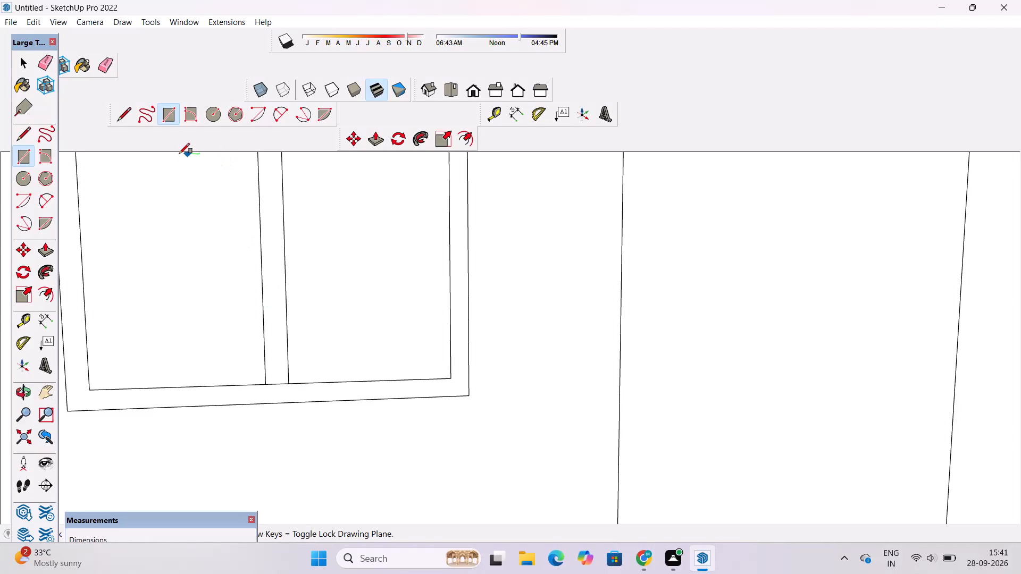
Offset the door rectangle's outline inward by about 4 1/2" to form its frame, aligning with the neighbouring window's inner frame corner.
{"action": "left_click", "coordinate": [27, 392]}
{"action": "scroll", "coordinate": [199, 332], "scroll_direction": "down", "scroll_amount": 7}
{"action": "left_click_drag", "start_coordinate": [317, 351], "coordinate": [290, 313]}
{"action": "scroll", "coordinate": [286, 301], "scroll_direction": "down", "scroll_amount": 12}
{"action": "scroll", "coordinate": [274, 268], "scroll_direction": "up", "scroll_amount": 5}
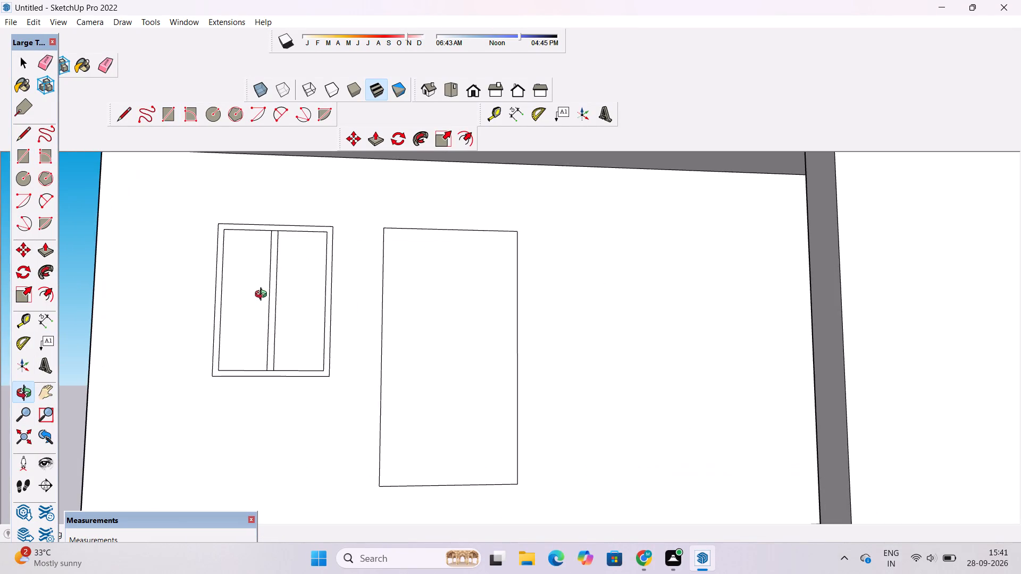
{"action": "left_click_drag", "start_coordinate": [279, 313], "coordinate": [301, 318]}
{"action": "scroll", "coordinate": [287, 316], "scroll_direction": "down", "scroll_amount": 4}
{"action": "left_click_drag", "start_coordinate": [280, 343], "coordinate": [250, 358]}
{"action": "scroll", "coordinate": [252, 356], "scroll_direction": "down", "scroll_amount": 4}
{"action": "scroll", "coordinate": [397, 386], "scroll_direction": "up", "scroll_amount": 4}
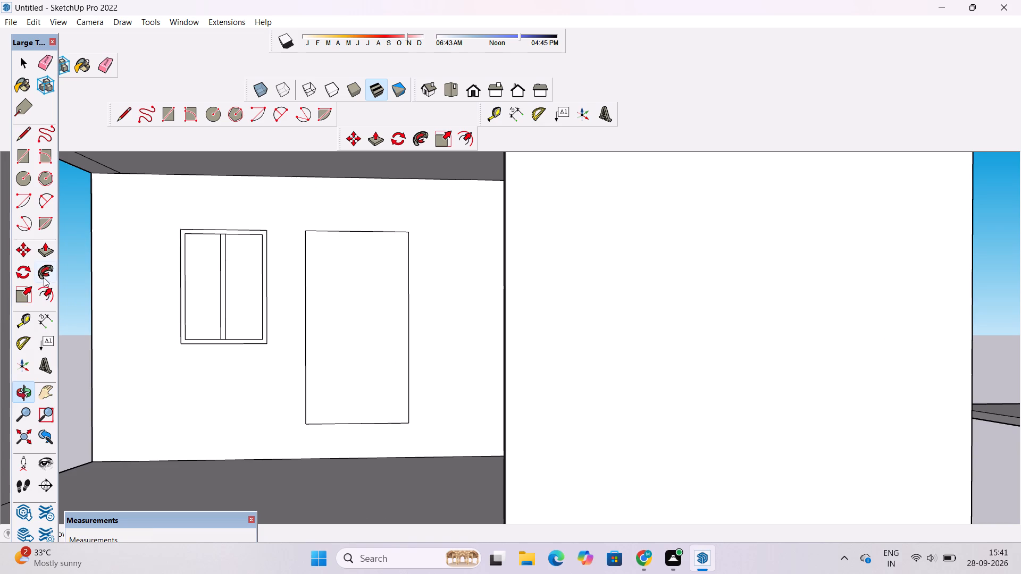
{"action": "left_click", "coordinate": [47, 296]}
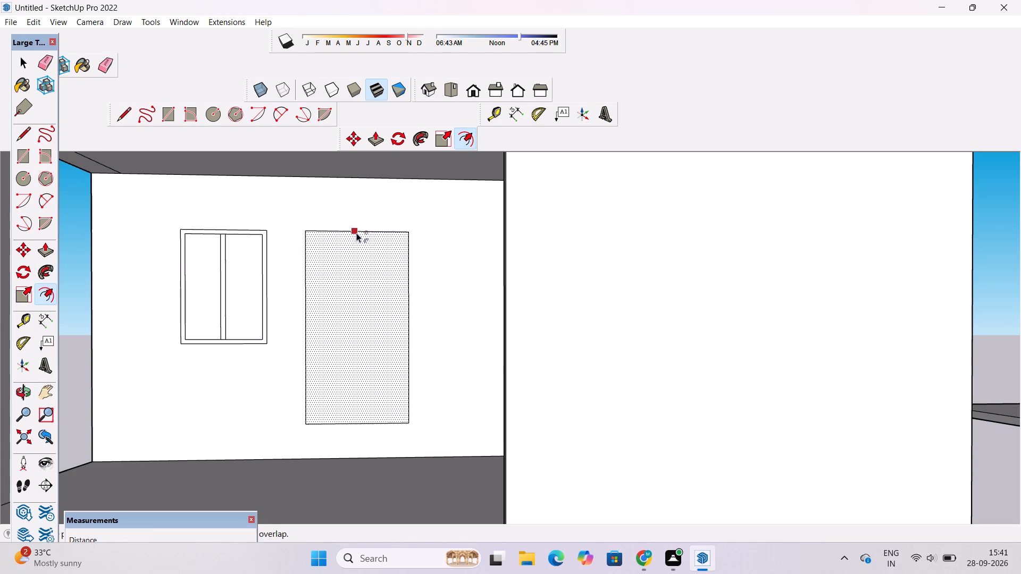
{"action": "left_click", "coordinate": [354, 238]}
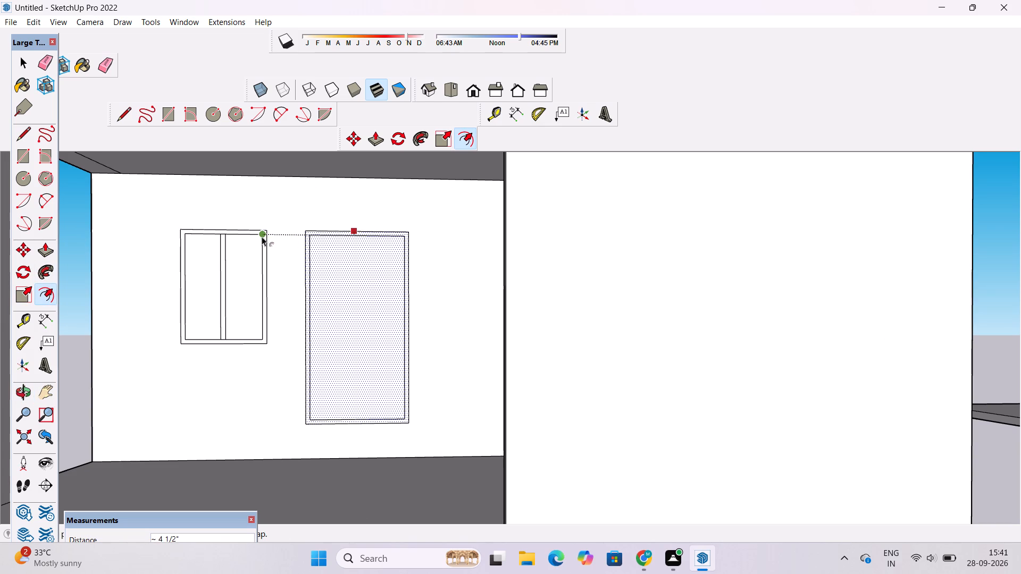
{"action": "left_click", "coordinate": [262, 237]}
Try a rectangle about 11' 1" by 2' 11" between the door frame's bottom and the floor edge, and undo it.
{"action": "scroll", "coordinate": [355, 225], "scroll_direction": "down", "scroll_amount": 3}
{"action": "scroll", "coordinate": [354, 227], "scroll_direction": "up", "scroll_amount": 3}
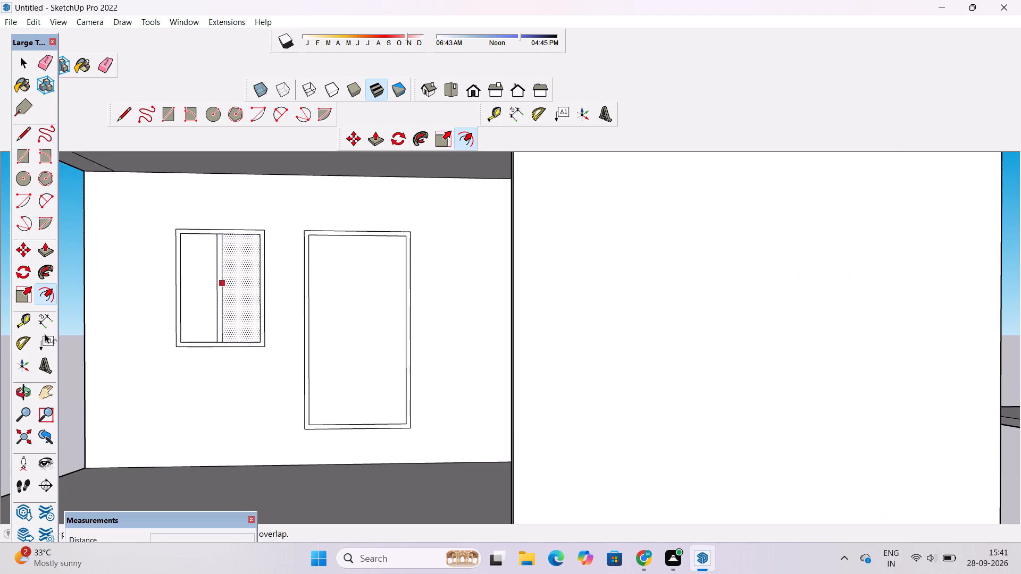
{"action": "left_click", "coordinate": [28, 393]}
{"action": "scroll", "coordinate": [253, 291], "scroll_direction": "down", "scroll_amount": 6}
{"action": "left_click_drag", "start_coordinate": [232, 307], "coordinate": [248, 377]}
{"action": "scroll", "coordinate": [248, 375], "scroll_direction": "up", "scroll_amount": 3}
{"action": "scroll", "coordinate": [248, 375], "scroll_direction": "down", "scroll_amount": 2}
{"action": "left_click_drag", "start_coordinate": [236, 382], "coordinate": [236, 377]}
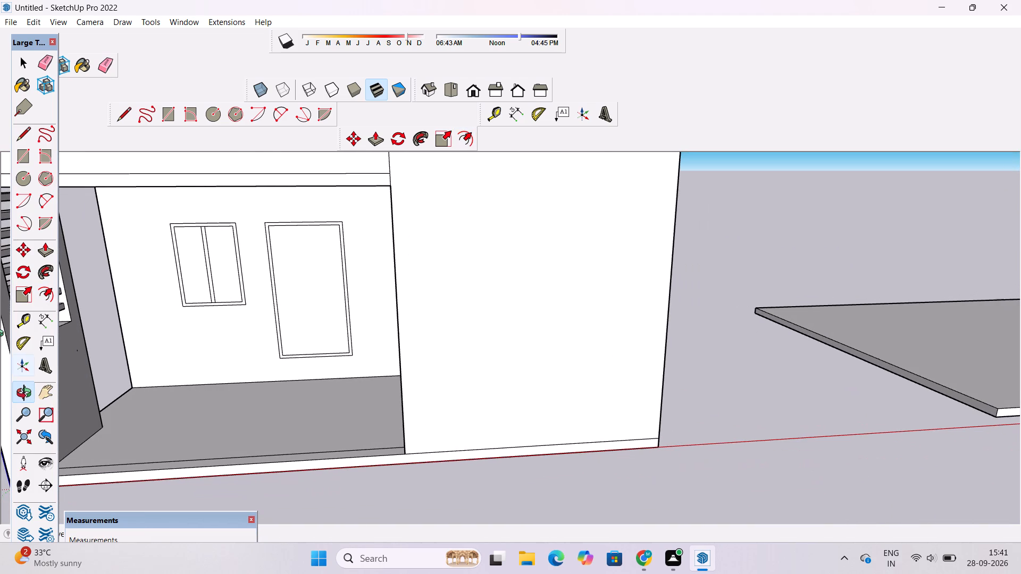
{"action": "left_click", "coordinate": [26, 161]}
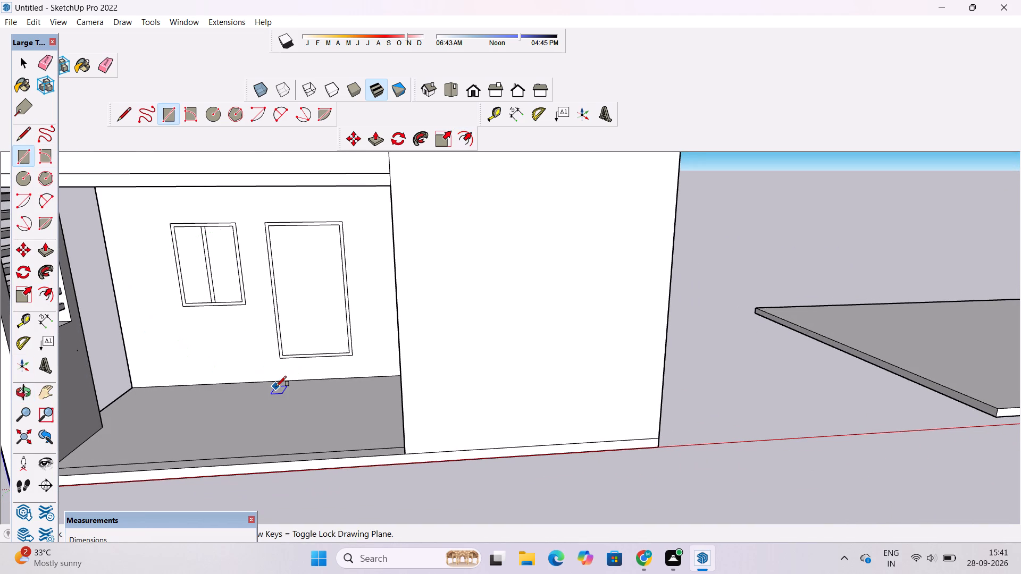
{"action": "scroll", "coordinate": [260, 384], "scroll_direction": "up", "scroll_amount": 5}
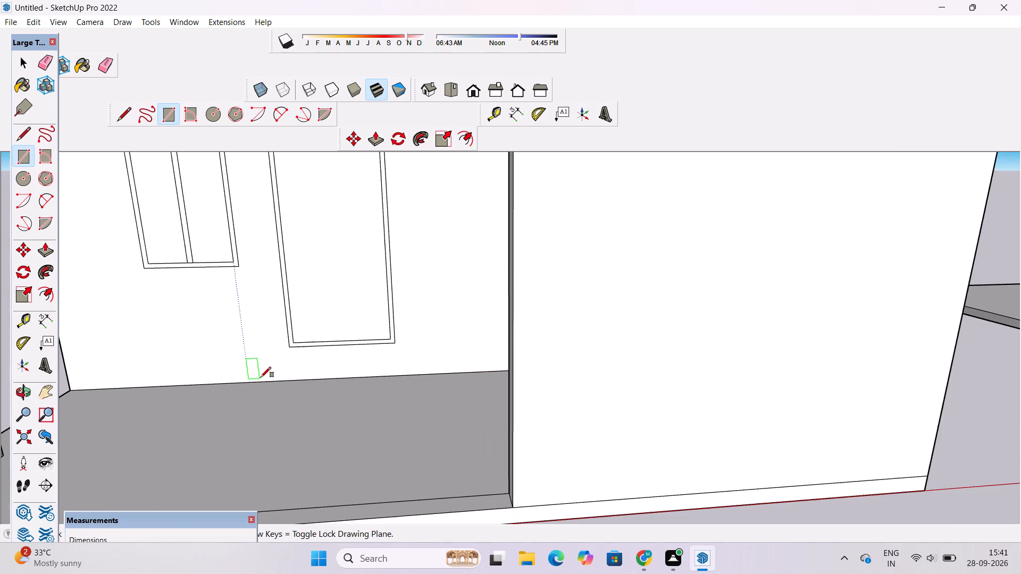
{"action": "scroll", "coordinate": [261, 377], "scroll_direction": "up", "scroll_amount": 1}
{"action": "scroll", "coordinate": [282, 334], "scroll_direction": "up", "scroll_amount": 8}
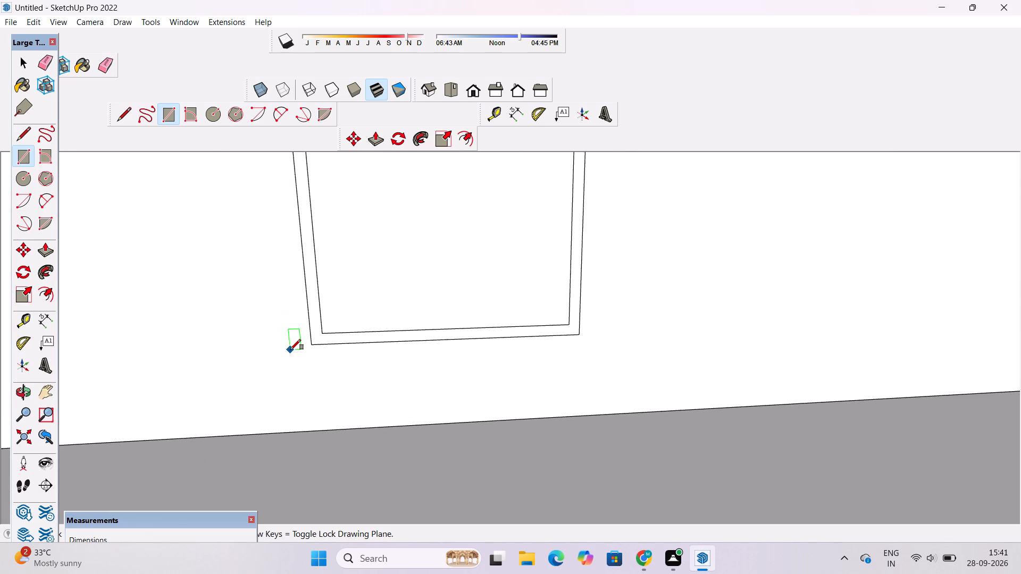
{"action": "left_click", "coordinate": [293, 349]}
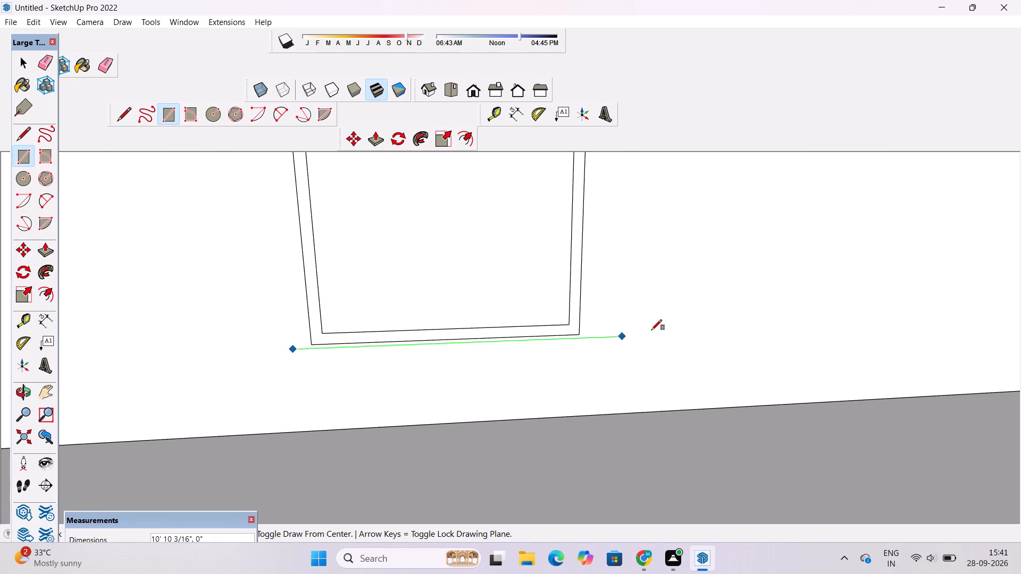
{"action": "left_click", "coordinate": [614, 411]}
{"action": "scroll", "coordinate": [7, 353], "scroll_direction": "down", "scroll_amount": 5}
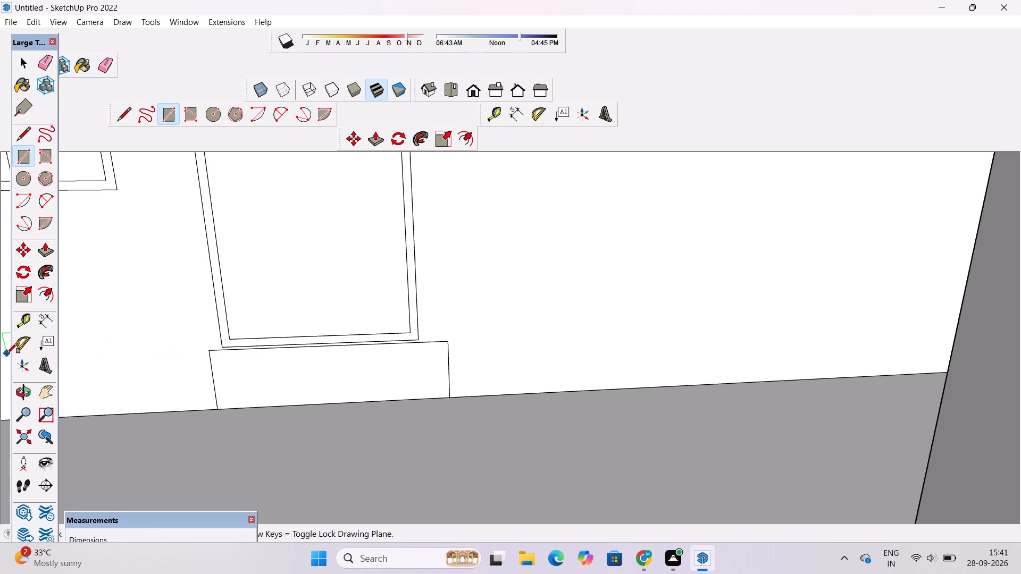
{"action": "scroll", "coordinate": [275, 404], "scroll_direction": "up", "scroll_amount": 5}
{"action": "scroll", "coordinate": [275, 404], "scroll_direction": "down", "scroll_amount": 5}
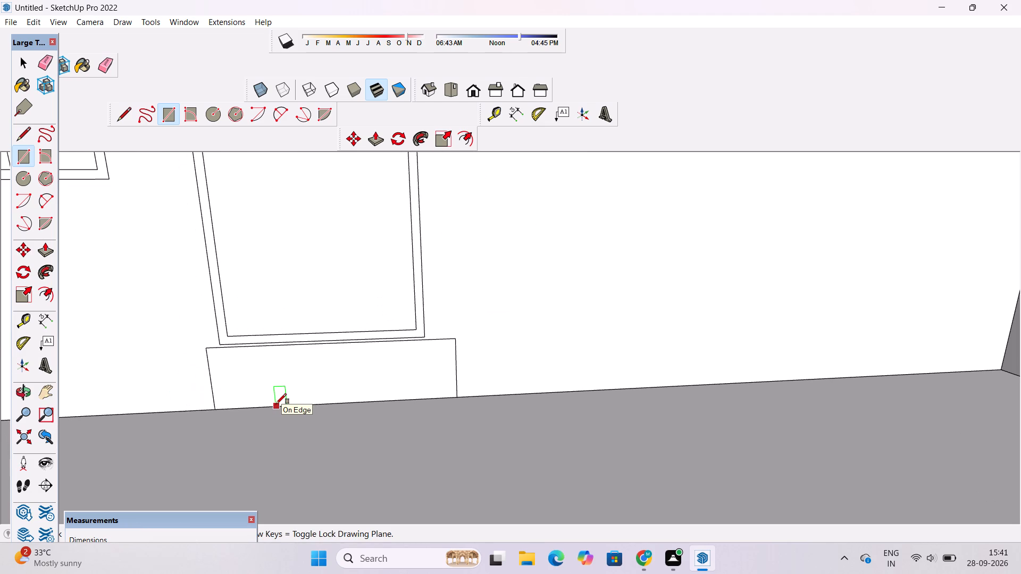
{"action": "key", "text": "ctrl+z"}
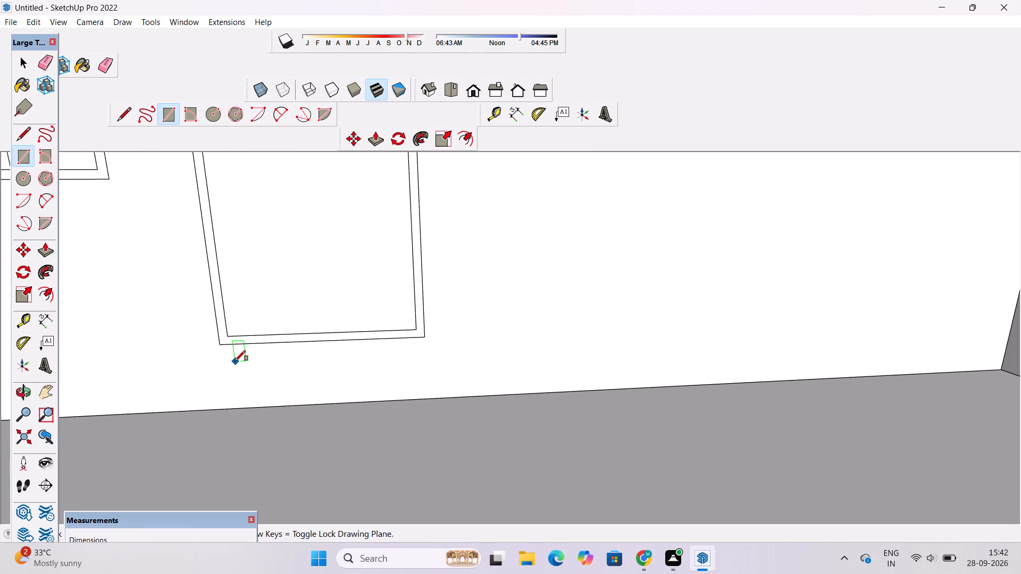
Draw a rectangle about 11' 4" by 3' 1" on the wall, from level with the door frame's bottom edge to the floor edge.
{"action": "left_click", "coordinate": [193, 343]}
{"action": "left_click", "coordinate": [451, 395]}
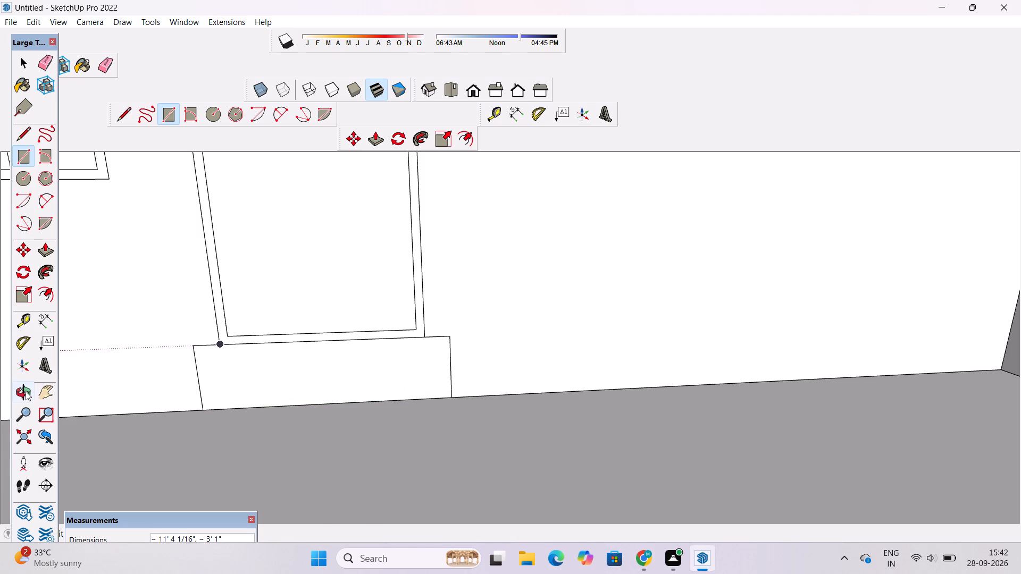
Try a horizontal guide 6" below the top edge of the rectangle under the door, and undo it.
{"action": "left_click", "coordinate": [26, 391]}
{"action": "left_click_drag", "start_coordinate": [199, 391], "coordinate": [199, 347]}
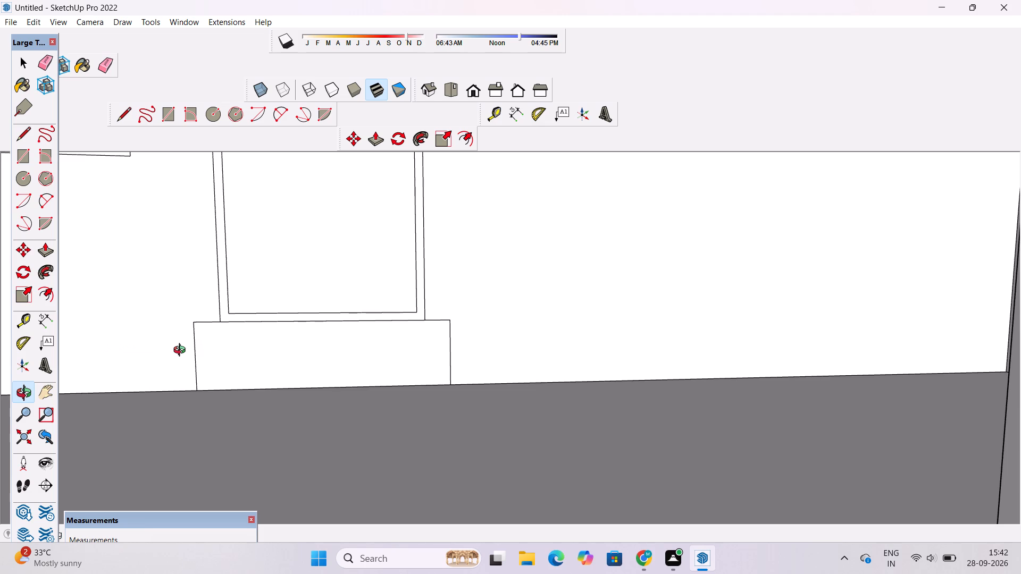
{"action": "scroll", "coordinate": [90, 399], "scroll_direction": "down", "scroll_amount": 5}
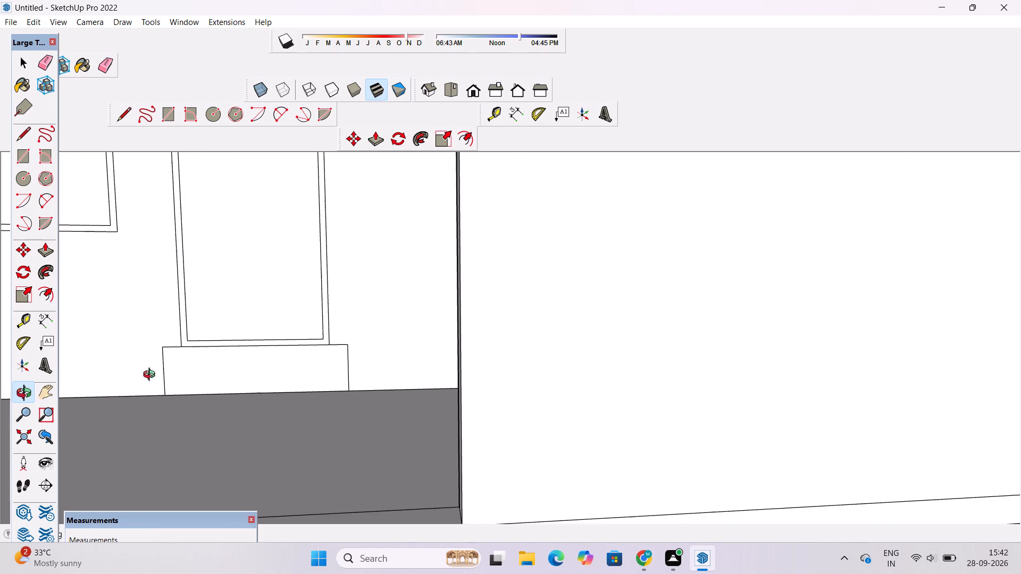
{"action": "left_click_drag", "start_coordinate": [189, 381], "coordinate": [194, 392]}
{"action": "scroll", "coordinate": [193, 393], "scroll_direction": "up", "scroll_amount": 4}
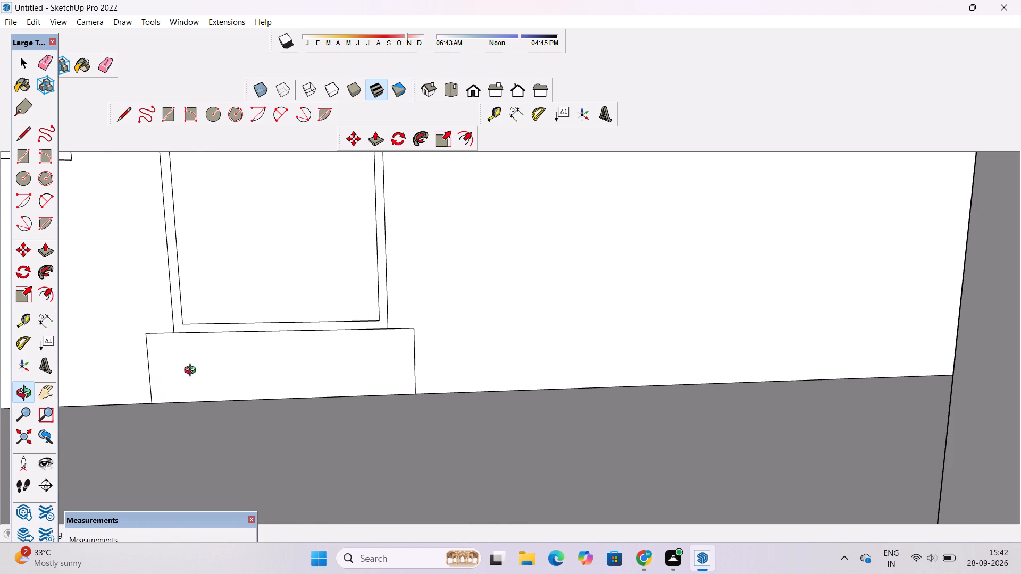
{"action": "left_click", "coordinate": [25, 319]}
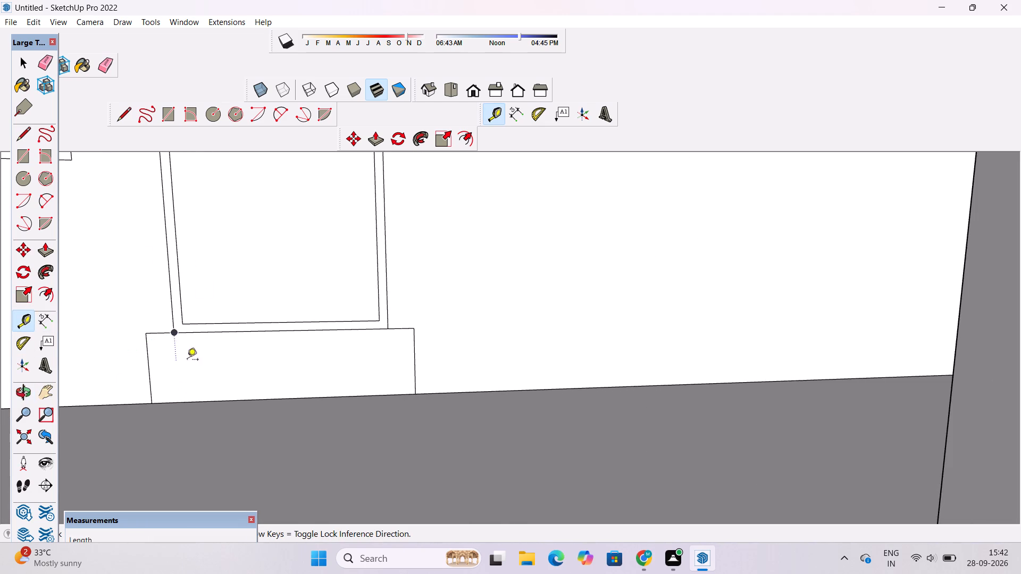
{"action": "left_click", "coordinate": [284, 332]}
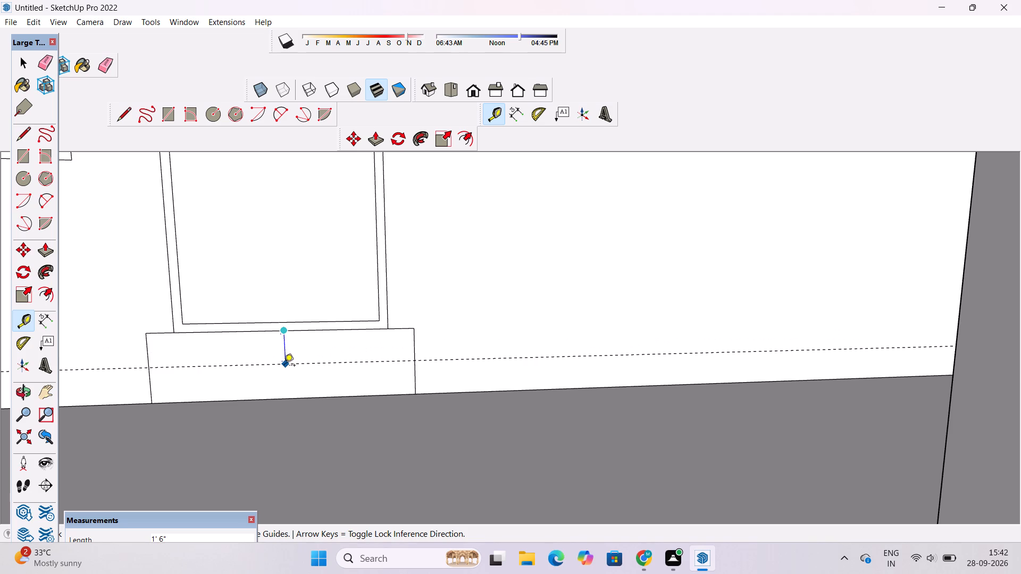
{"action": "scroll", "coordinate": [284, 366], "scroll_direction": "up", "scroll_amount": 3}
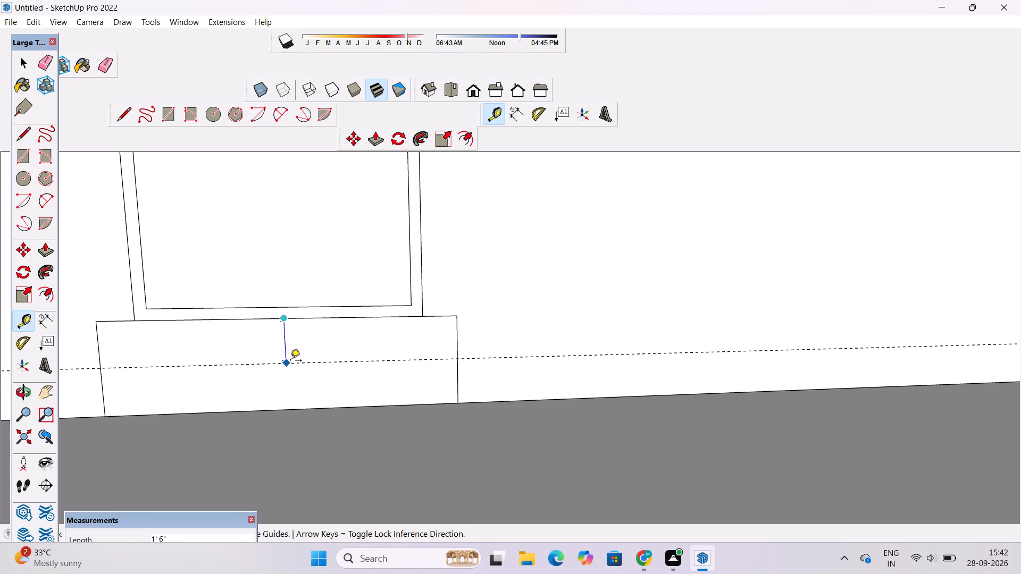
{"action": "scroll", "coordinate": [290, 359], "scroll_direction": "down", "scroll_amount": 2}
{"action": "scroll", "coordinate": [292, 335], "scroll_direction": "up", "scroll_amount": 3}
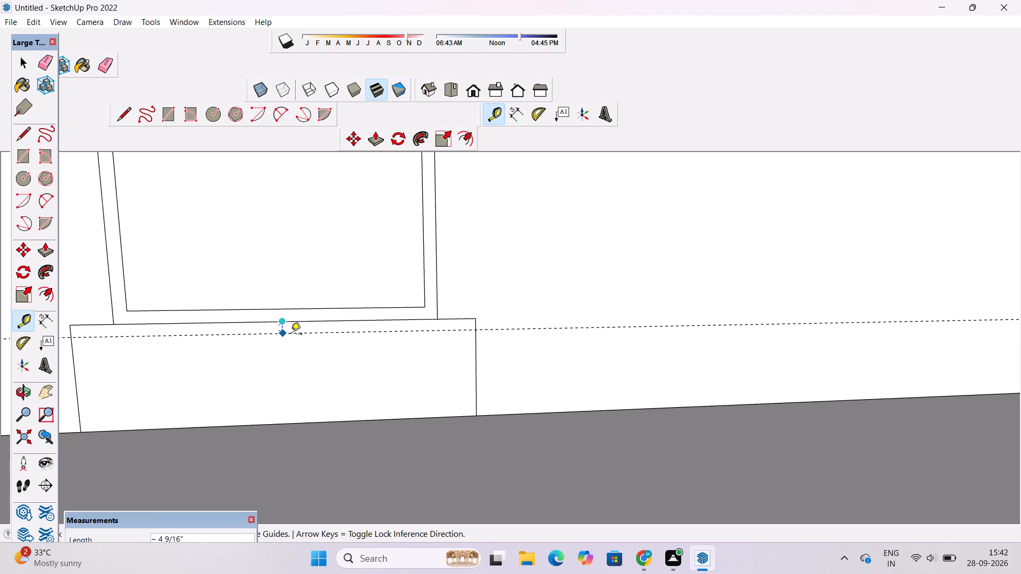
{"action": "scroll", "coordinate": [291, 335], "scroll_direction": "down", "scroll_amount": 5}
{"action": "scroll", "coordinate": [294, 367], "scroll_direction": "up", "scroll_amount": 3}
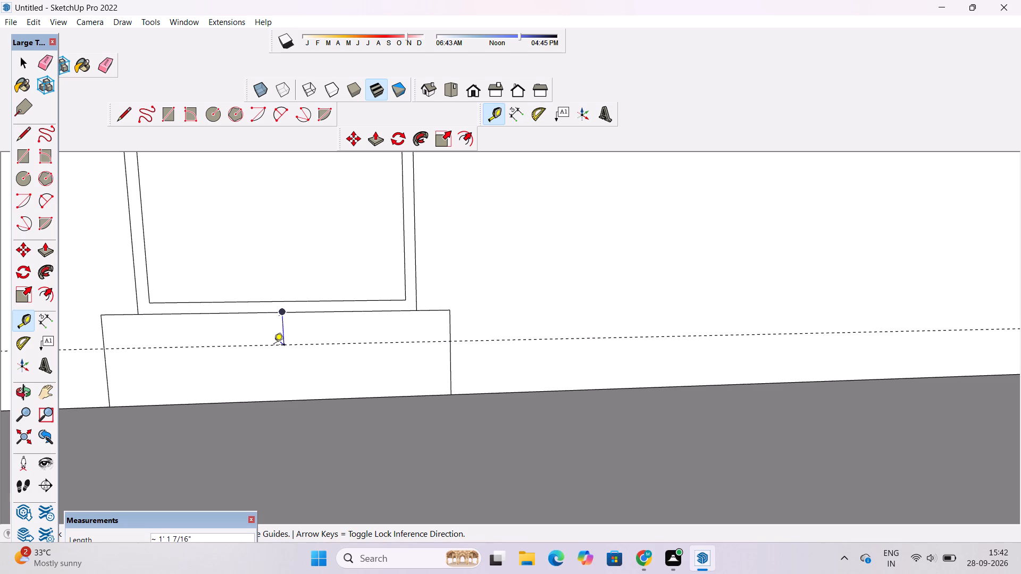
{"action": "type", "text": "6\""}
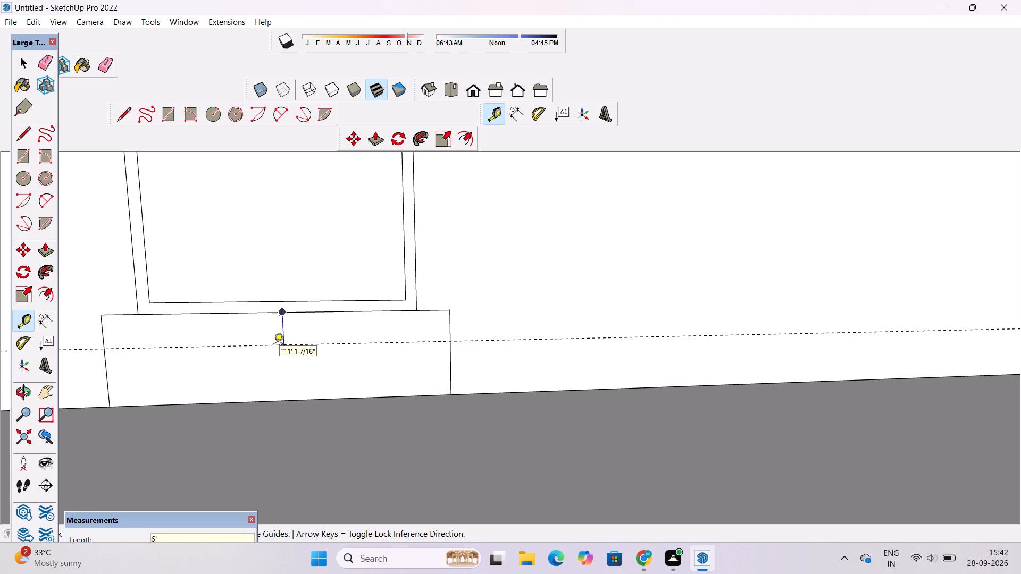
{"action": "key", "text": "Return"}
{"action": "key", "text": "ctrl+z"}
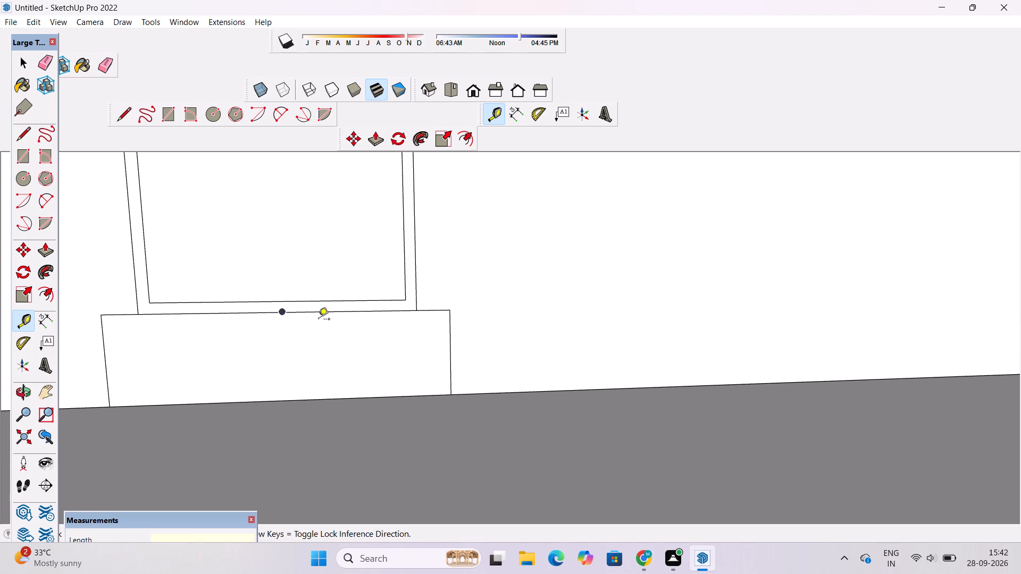
Place two horizontal guides across the rectangle under the door, spaced 1' apart downward from its top edge.
{"action": "left_click", "coordinate": [281, 313]}
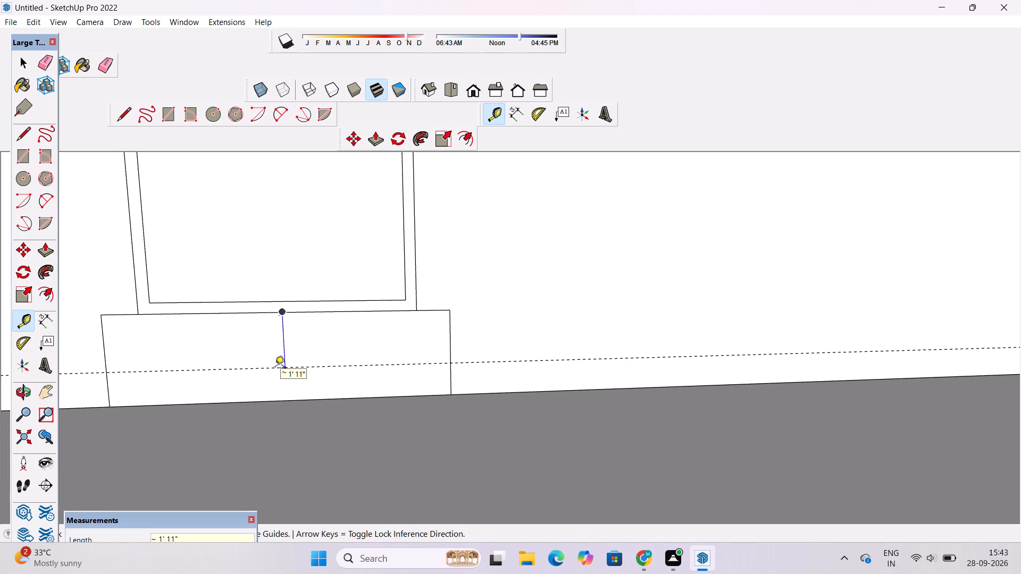
{"action": "type", "text": "1'"}
{"action": "key", "text": "Return"}
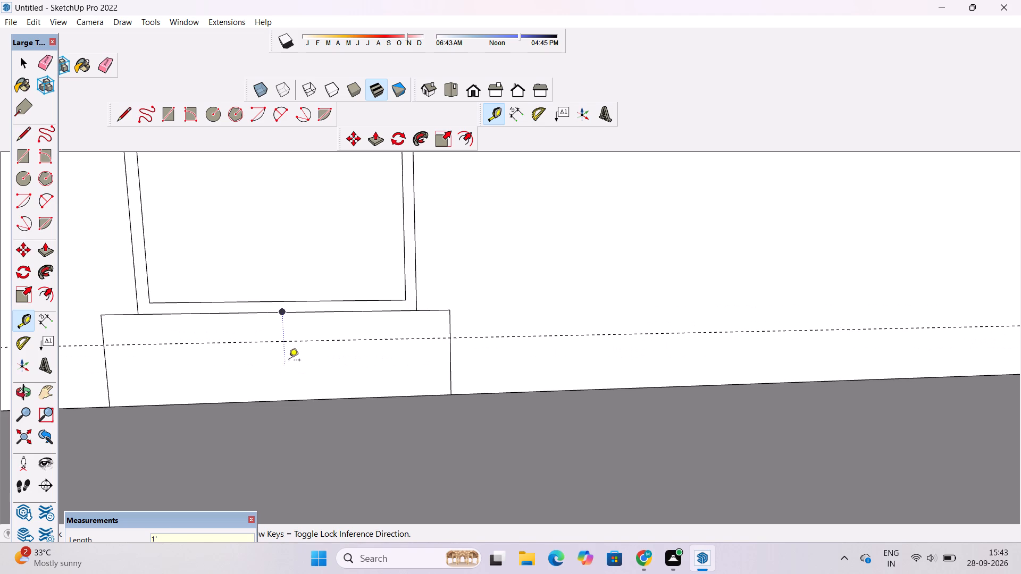
{"action": "left_click", "coordinate": [282, 343]}
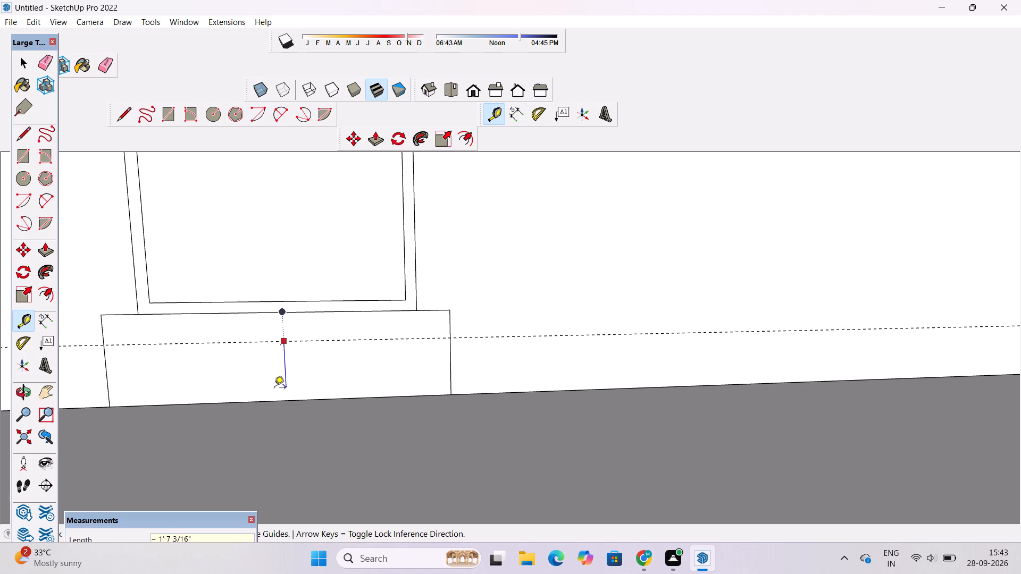
{"action": "key", "text": "space"}
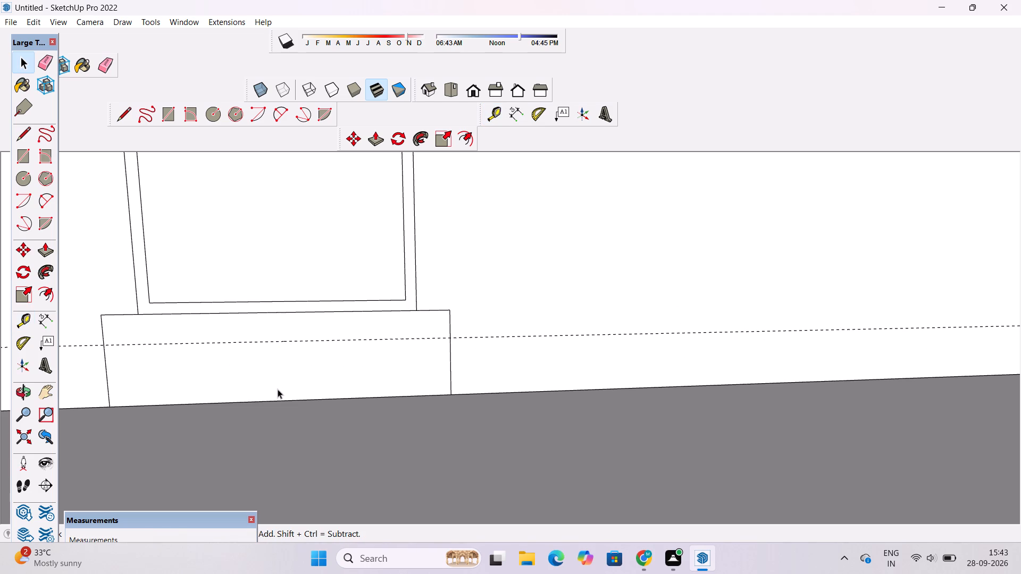
{"action": "key", "text": "t"}
{"action": "left_click", "coordinate": [332, 340]}
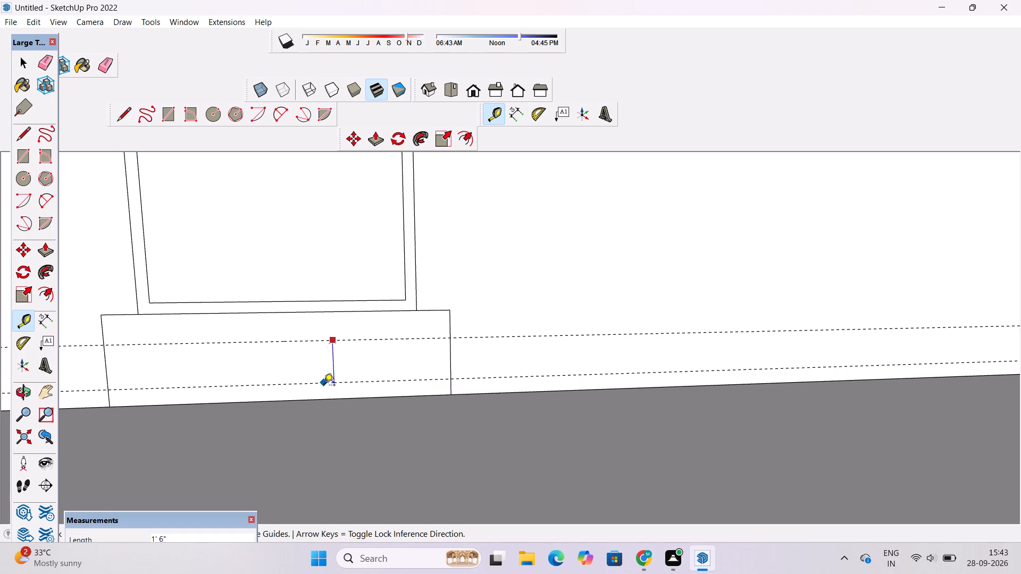
{"action": "type", "text": "1'"}
{"action": "key", "text": "Return"}
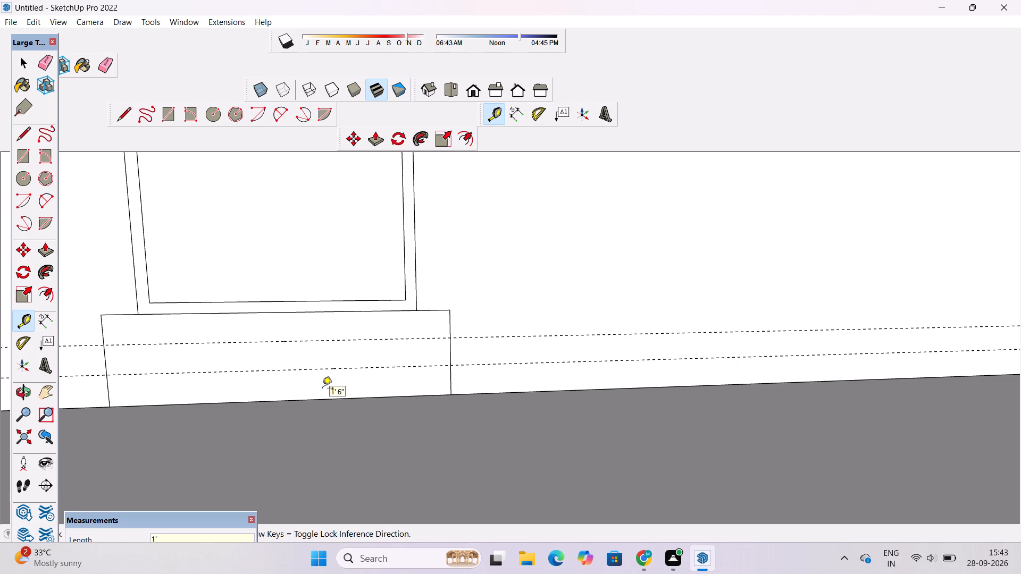
Draw a rectangle 1' by about 11' 4" between the two guides, spanning the full width of the rectangle under the door.
{"action": "key", "text": "space"}
{"action": "key", "text": "o"}
{"action": "left_click_drag", "start_coordinate": [338, 421], "coordinate": [317, 420]}
{"action": "scroll", "coordinate": [315, 416], "scroll_direction": "down", "scroll_amount": 2}
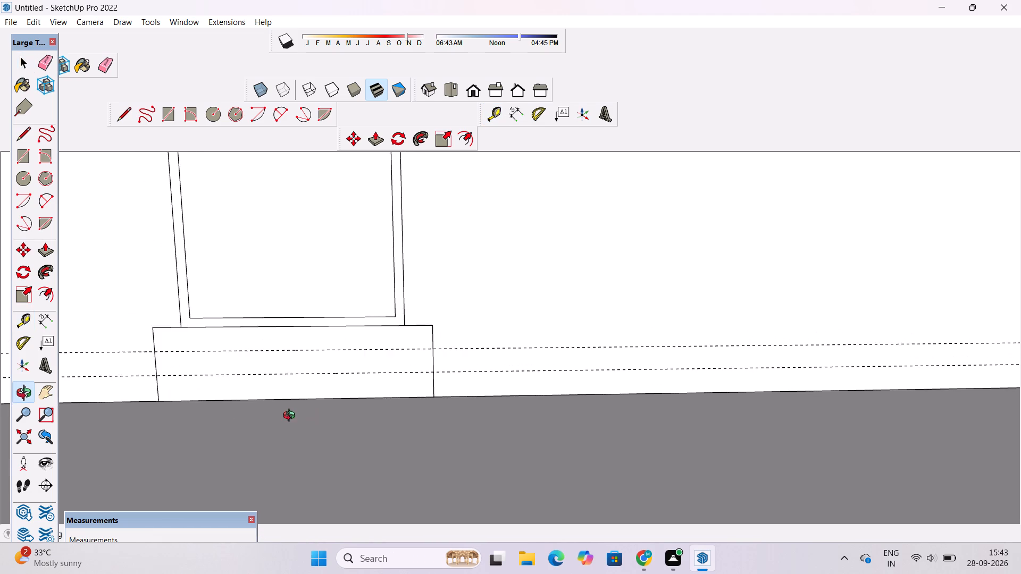
{"action": "left_click_drag", "start_coordinate": [288, 417], "coordinate": [298, 420], "text": "shift"}
{"action": "scroll", "coordinate": [299, 420], "scroll_direction": "down", "scroll_amount": 5}
{"action": "scroll", "coordinate": [282, 388], "scroll_direction": "up", "scroll_amount": 4}
{"action": "left_click_drag", "start_coordinate": [282, 388], "coordinate": [297, 391], "text": "shift"}
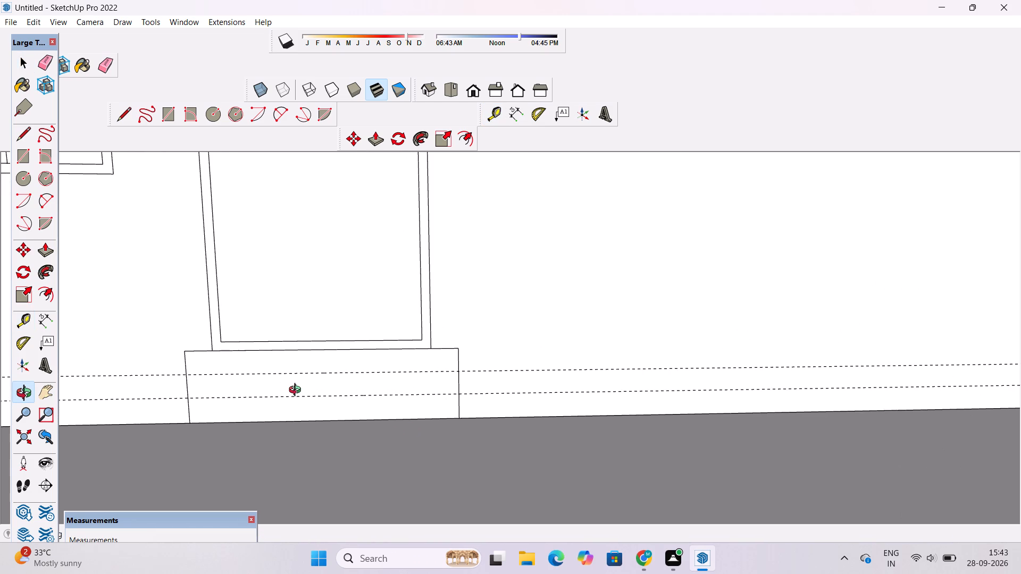
{"action": "key", "text": "r"}
{"action": "scroll", "coordinate": [209, 361], "scroll_direction": "up", "scroll_amount": 2}
{"action": "left_click", "coordinate": [186, 377]}
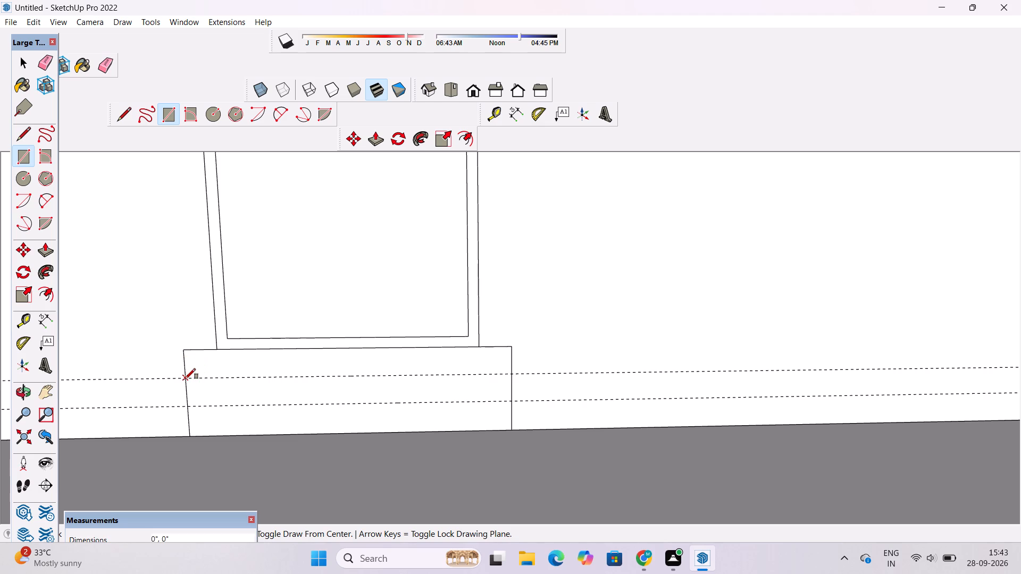
{"action": "left_click", "coordinate": [511, 401]}
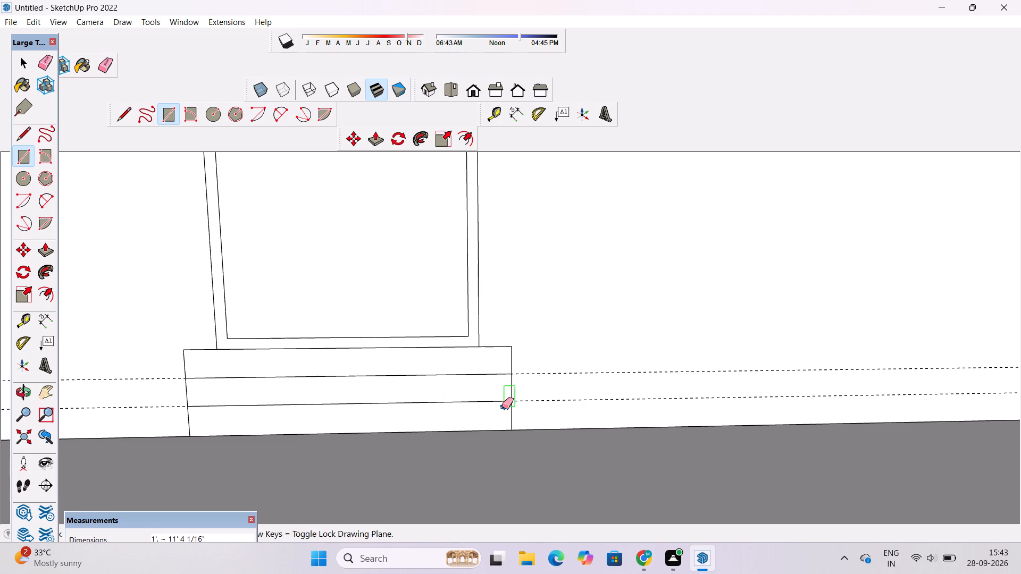
Erase the two horizontal guides crossing the three-part base under the door.
{"action": "key", "text": "e"}
{"action": "left_click_drag", "start_coordinate": [125, 365], "coordinate": [130, 415]}
{"action": "scroll", "coordinate": [138, 395], "scroll_direction": "down", "scroll_amount": 5}
{"action": "key", "text": "space"}
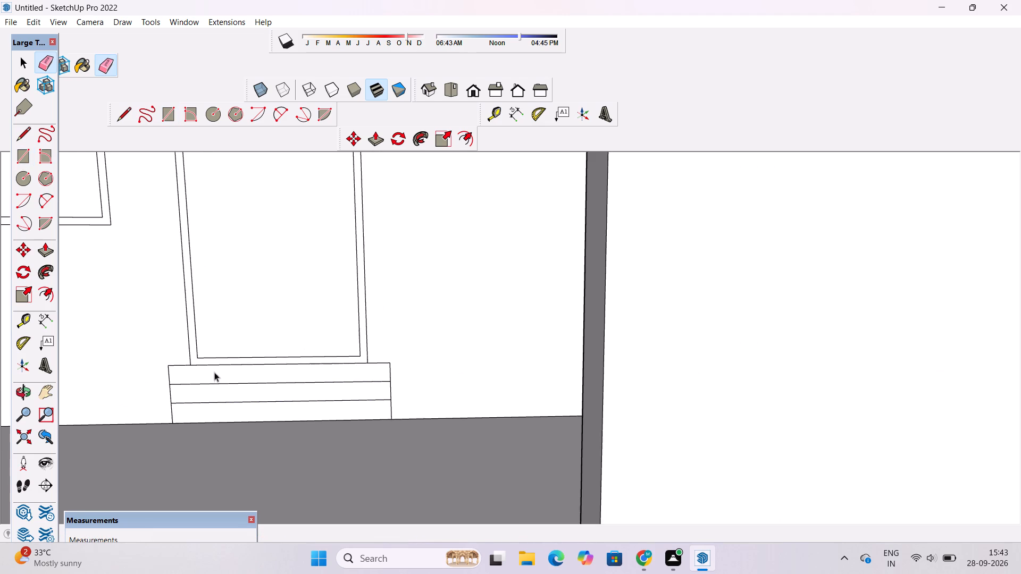
Push/Pull the bottom strip under the door outward about 9' 4" over the floor to form the lowest step.
{"action": "key", "text": "o"}
{"action": "scroll", "coordinate": [349, 334], "scroll_direction": "down", "scroll_amount": 7}
{"action": "left_click_drag", "start_coordinate": [266, 397], "coordinate": [273, 391]}
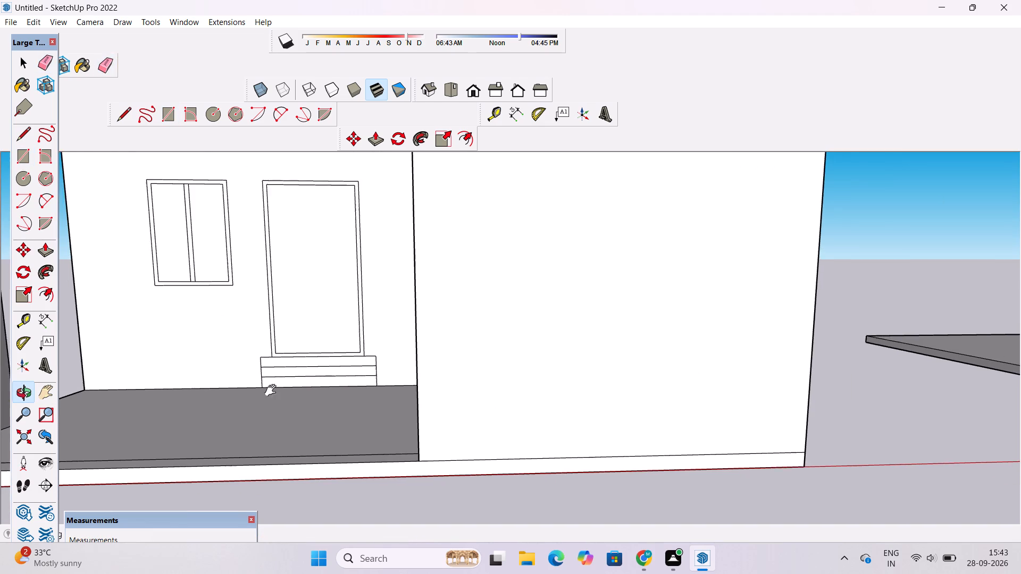
{"action": "left_click_drag", "start_coordinate": [273, 391], "coordinate": [293, 378]}
{"action": "scroll", "coordinate": [302, 362], "scroll_direction": "up", "scroll_amount": 4}
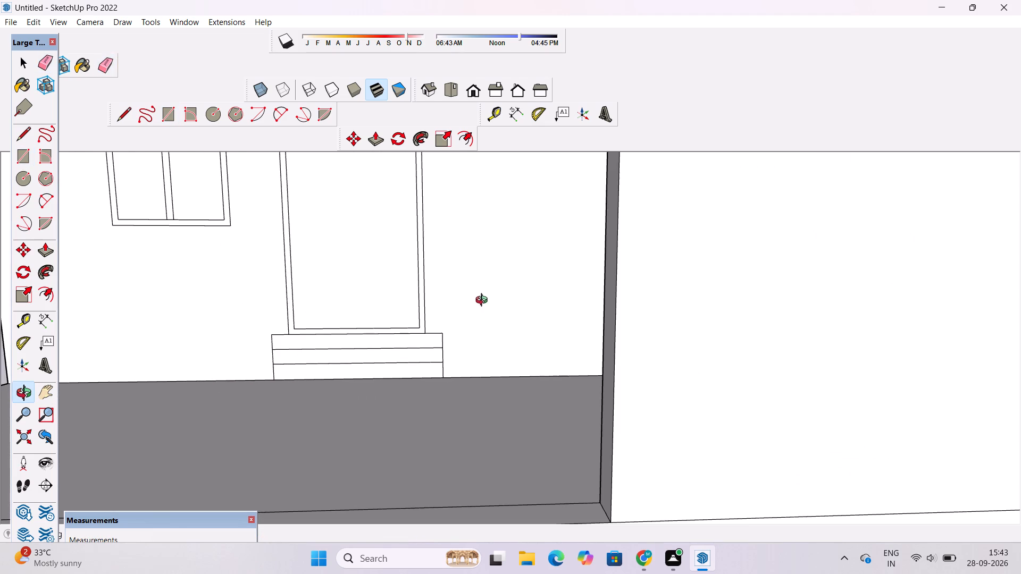
{"action": "scroll", "coordinate": [384, 383], "scroll_direction": "down", "scroll_amount": 4}
{"action": "scroll", "coordinate": [375, 386], "scroll_direction": "up", "scroll_amount": 4}
{"action": "scroll", "coordinate": [329, 381], "scroll_direction": "up", "scroll_amount": 3}
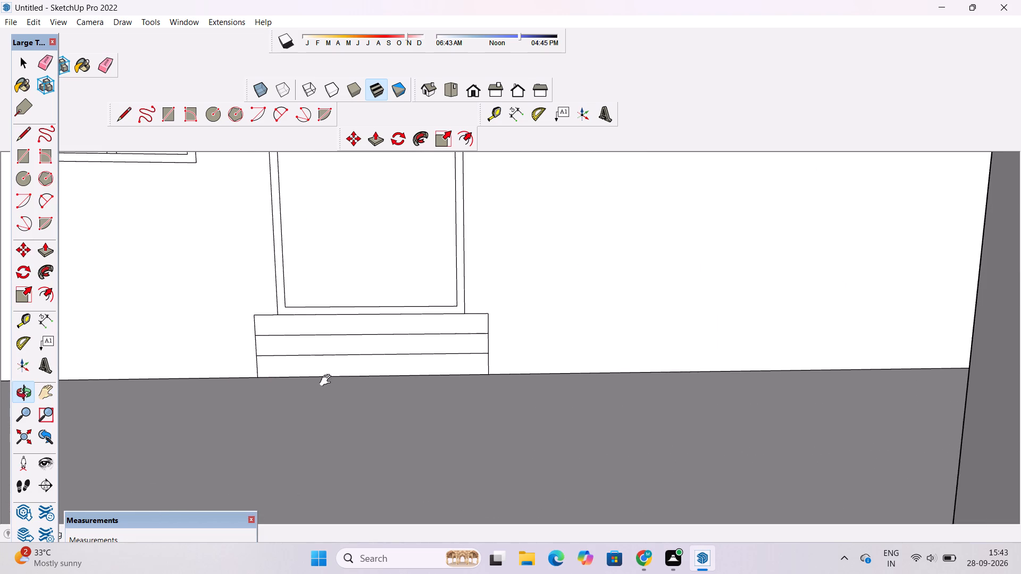
{"action": "left_click_drag", "start_coordinate": [328, 381], "coordinate": [392, 365], "text": "shift"}
{"action": "scroll", "coordinate": [392, 365], "scroll_direction": "down", "scroll_amount": 3}
{"action": "left_click_drag", "start_coordinate": [392, 365], "coordinate": [462, 389]}
{"action": "scroll", "coordinate": [461, 377], "scroll_direction": "up", "scroll_amount": 2}
{"action": "left_click_drag", "start_coordinate": [450, 365], "coordinate": [349, 344], "text": "shift"}
{"action": "scroll", "coordinate": [301, 343], "scroll_direction": "down", "scroll_amount": 4}
{"action": "left_click_drag", "start_coordinate": [341, 361], "coordinate": [367, 360]}
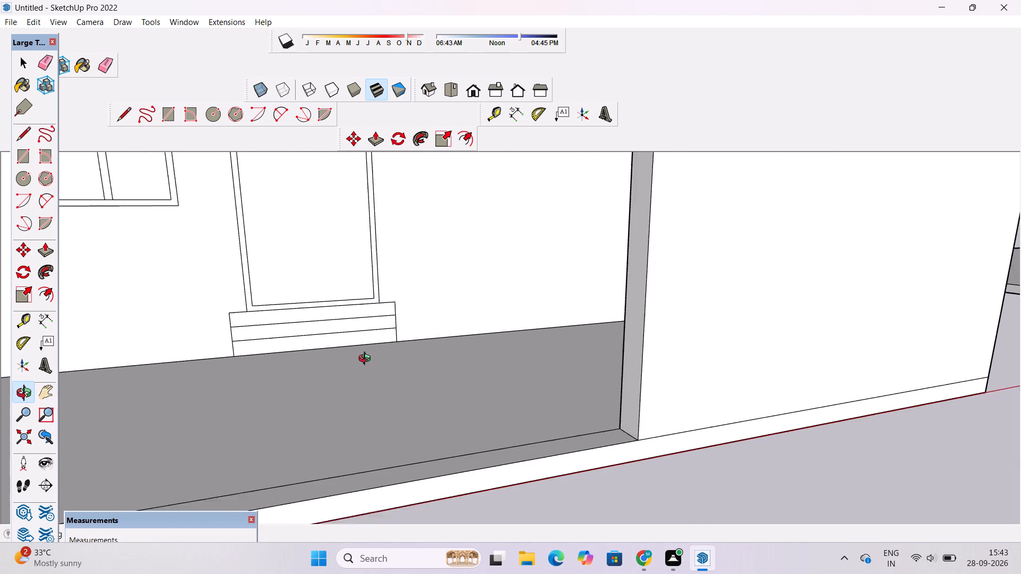
{"action": "left_click_drag", "start_coordinate": [367, 360], "coordinate": [367, 359]}
{"action": "key", "text": "space"}
{"action": "type", "text": "p"}
{"action": "left_click", "coordinate": [359, 341]}
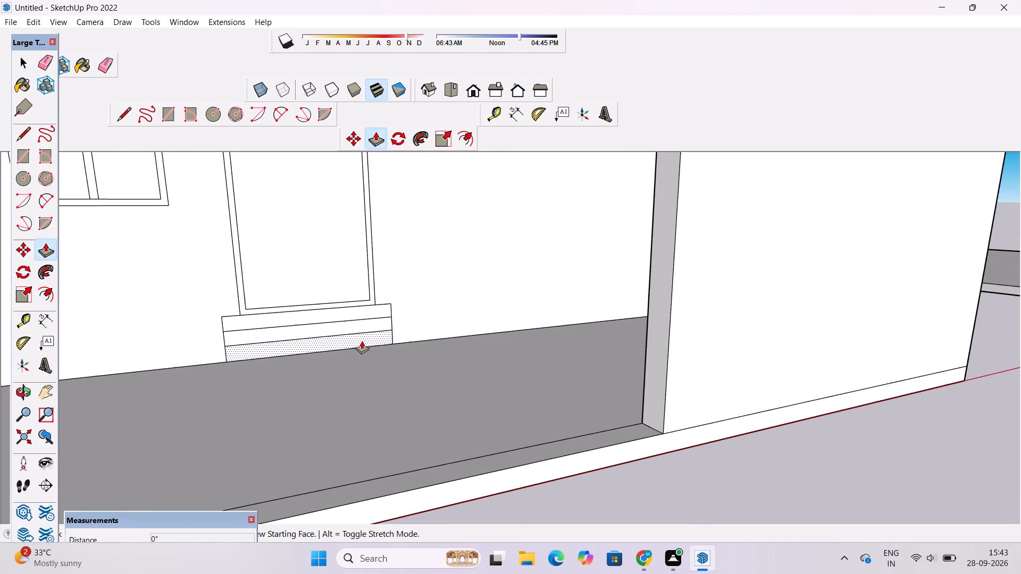
{"action": "scroll", "coordinate": [376, 348], "scroll_direction": "down", "scroll_amount": 2}
{"action": "scroll", "coordinate": [376, 348], "scroll_direction": "up", "scroll_amount": 1}
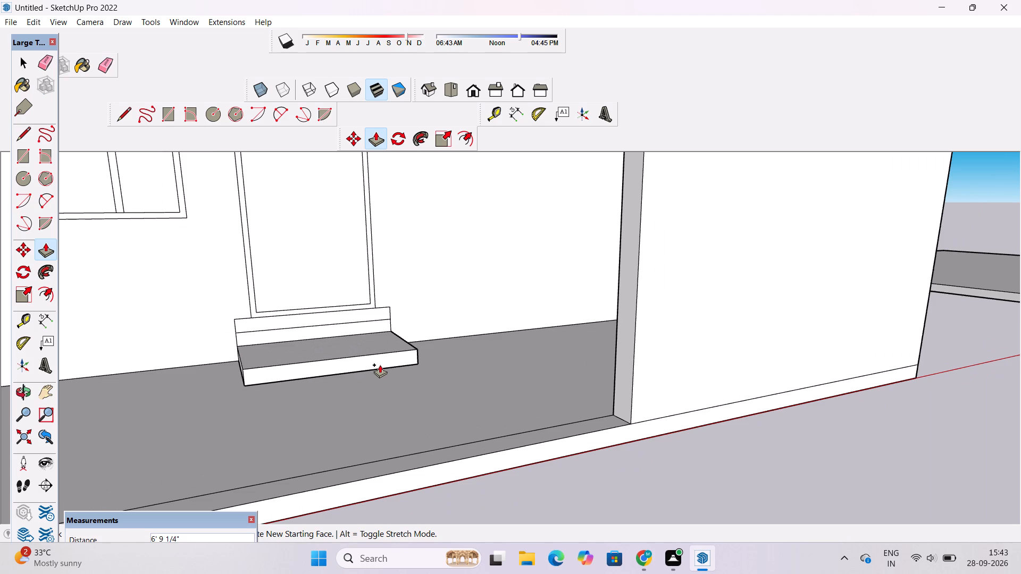
{"action": "scroll", "coordinate": [380, 365], "scroll_direction": "up", "scroll_amount": 2}
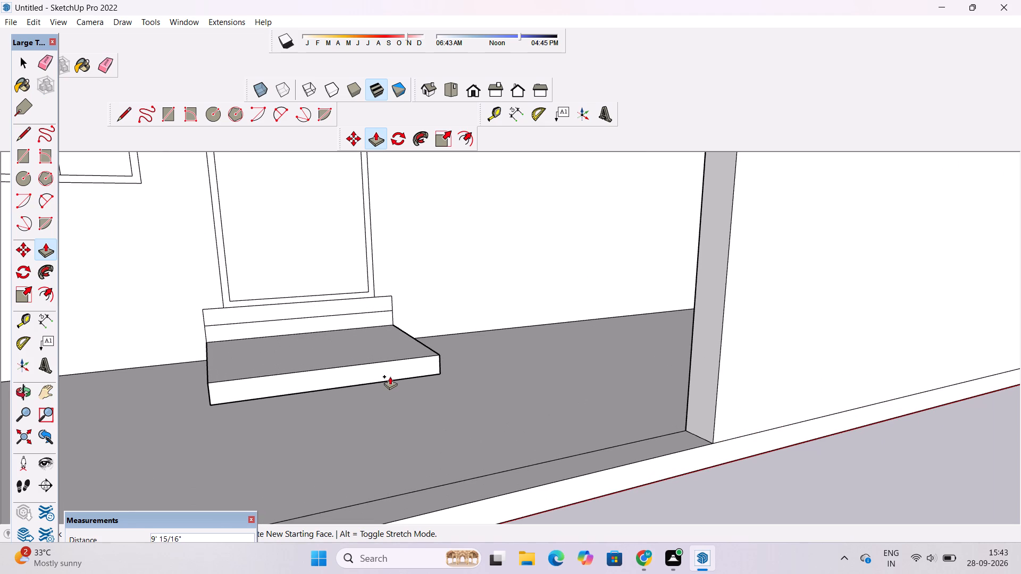
{"action": "left_click", "coordinate": [397, 372]}
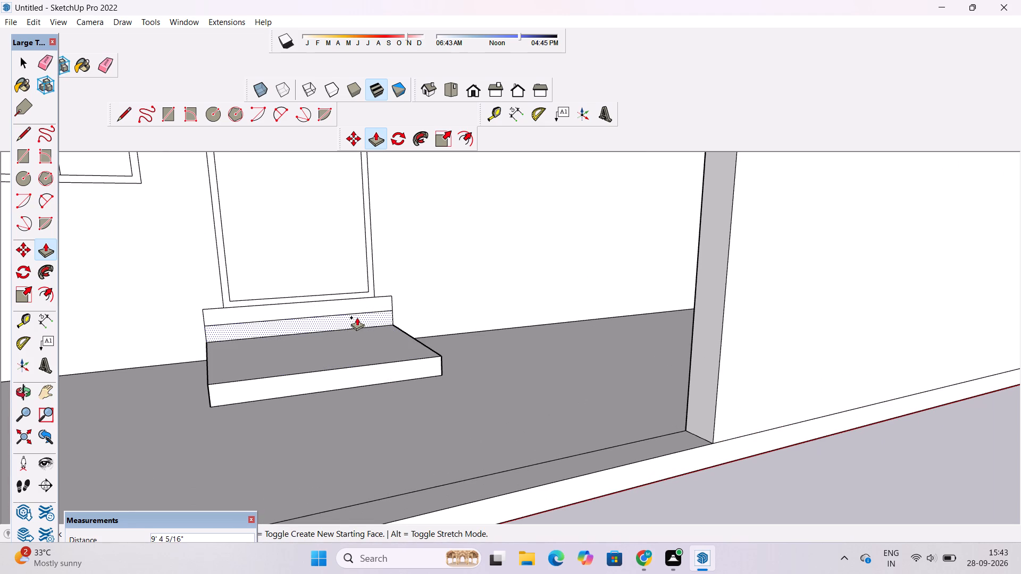
Push/Pull the middle and top strips outward to form the upper two steps, each projecting less than the one below.
{"action": "scroll", "coordinate": [355, 317], "scroll_direction": "up", "scroll_amount": 5}
{"action": "left_click", "coordinate": [355, 317]}
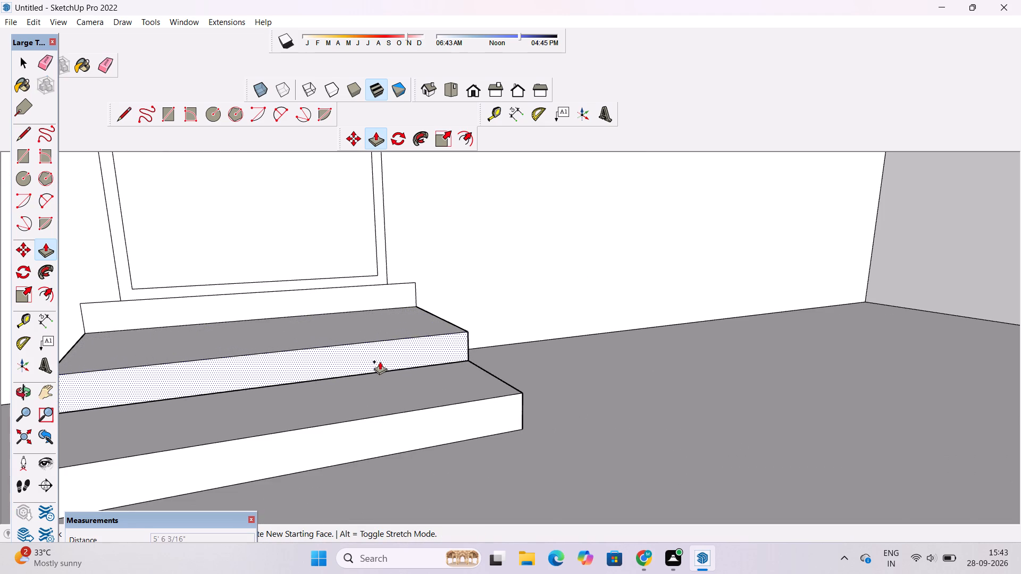
{"action": "left_click", "coordinate": [383, 366]}
{"action": "left_click", "coordinate": [372, 293]}
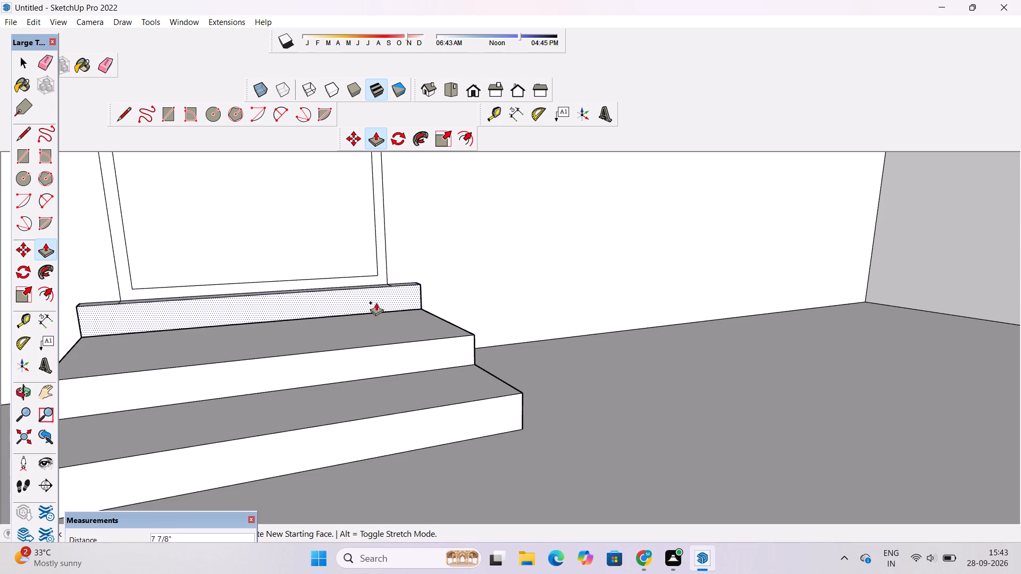
{"action": "left_click", "coordinate": [383, 319]}
Push the front face of the lowest step back 6" toward the wall to shorten its tread.
{"action": "key", "text": "o"}
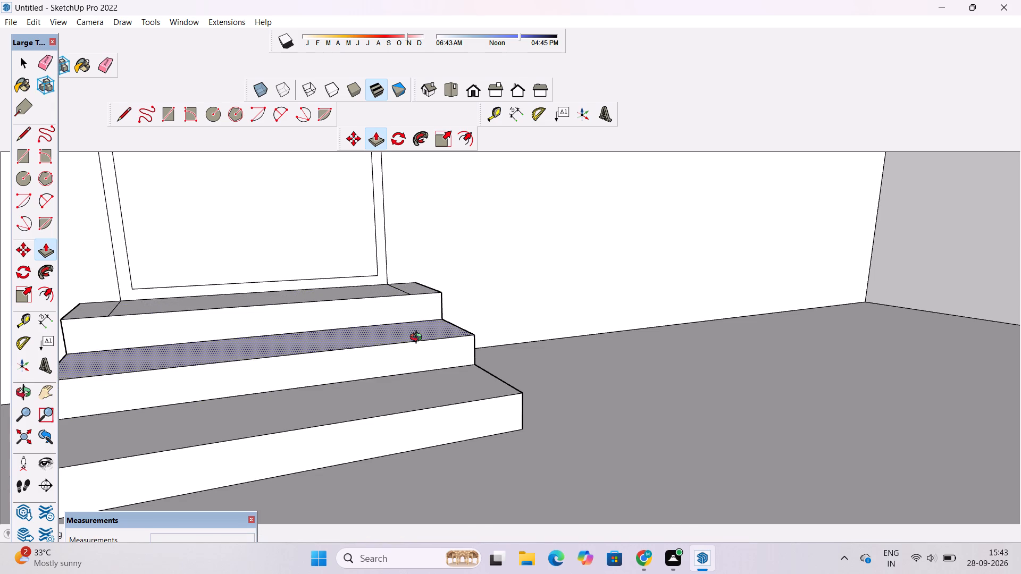
{"action": "scroll", "coordinate": [419, 339], "scroll_direction": "down", "scroll_amount": 6}
{"action": "left_click_drag", "start_coordinate": [437, 332], "coordinate": [431, 485]}
{"action": "scroll", "coordinate": [388, 400], "scroll_direction": "up", "scroll_amount": 5}
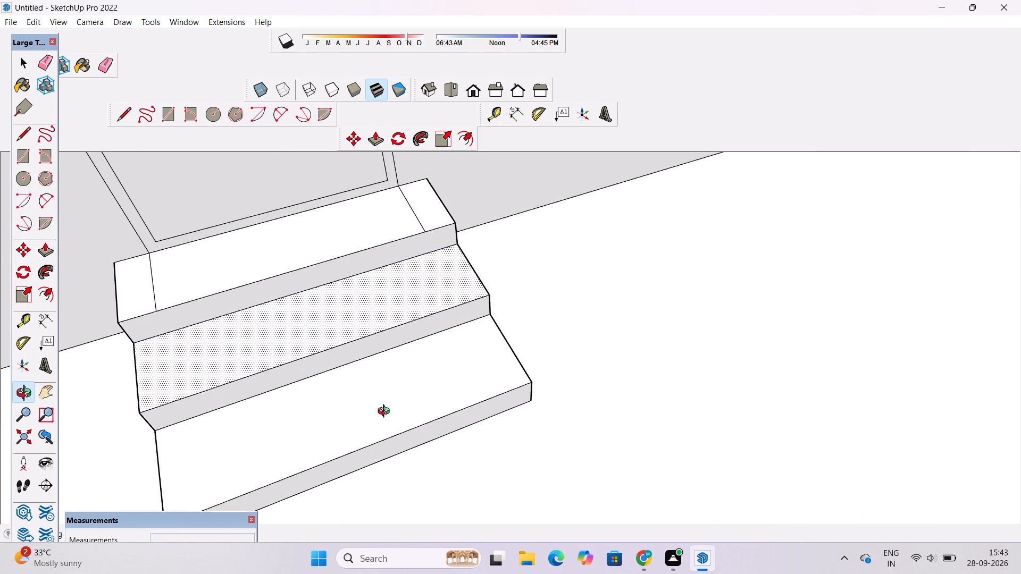
{"action": "left_click_drag", "start_coordinate": [386, 420], "coordinate": [384, 373]}
{"action": "left_click_drag", "start_coordinate": [322, 413], "coordinate": [321, 399]}
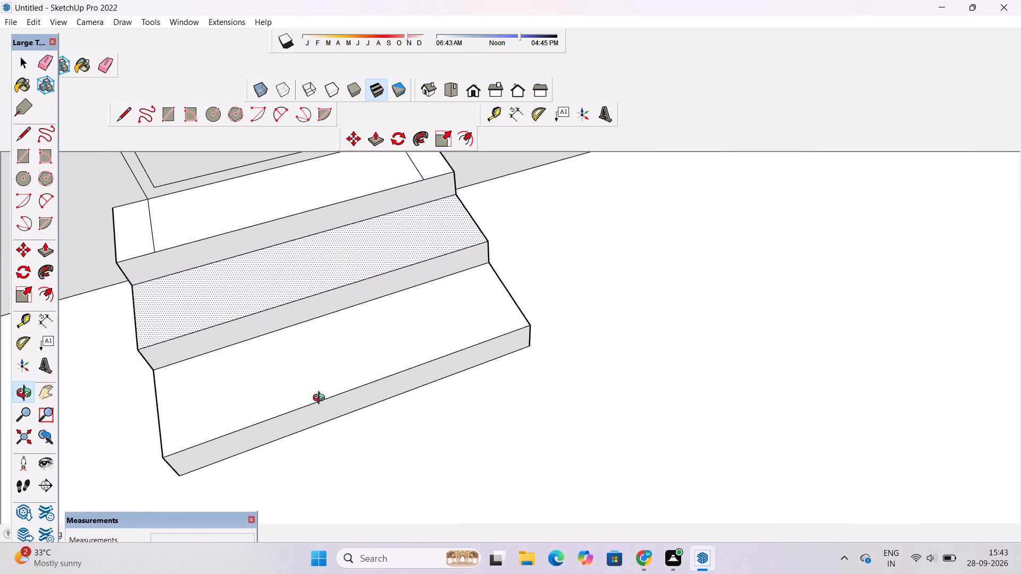
{"action": "key", "text": "space"}
{"action": "scroll", "coordinate": [382, 373], "scroll_direction": "up", "scroll_amount": 2}
{"action": "left_click", "coordinate": [391, 395]}
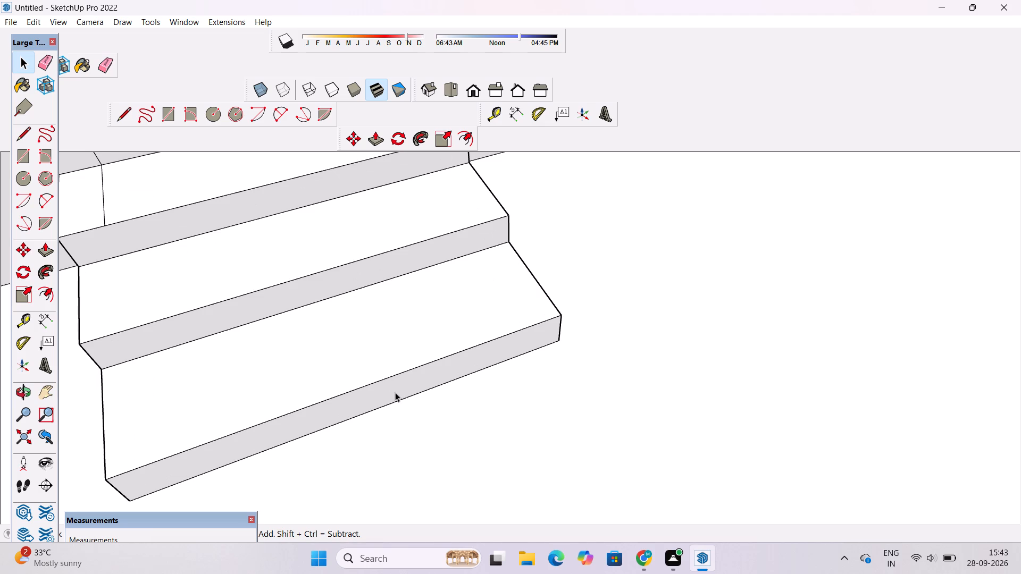
{"action": "left_click", "coordinate": [397, 389]}
{"action": "key", "text": "p"}
{"action": "left_click", "coordinate": [397, 389]}
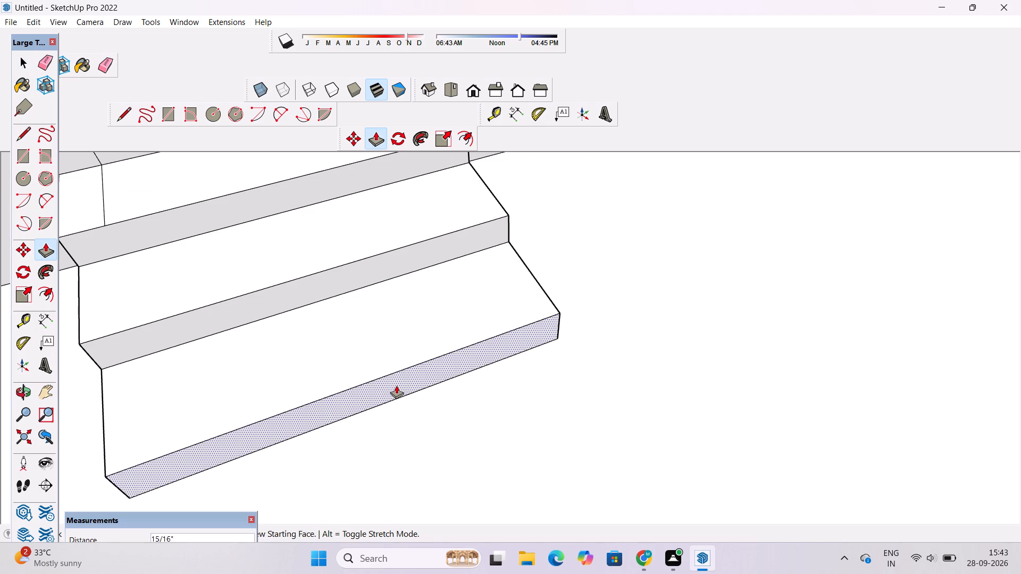
{"action": "left_click", "coordinate": [390, 375]}
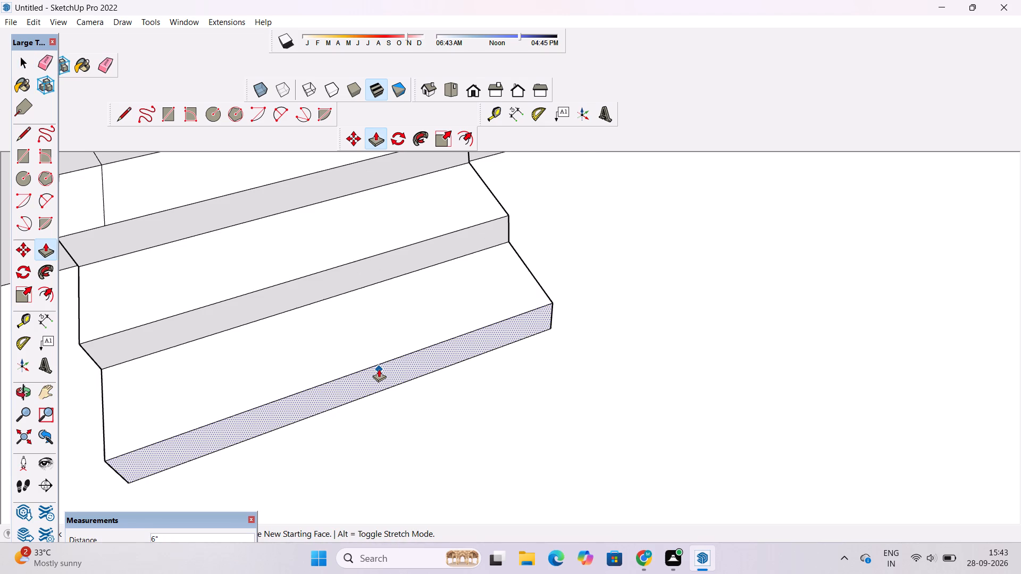
{"action": "key", "text": "space"}
Erase the two stray lines crossing the top step's tread in line with the door frame's outer edges.
{"action": "type", "text": "o"}
{"action": "scroll", "coordinate": [379, 369], "scroll_direction": "down", "scroll_amount": 2}
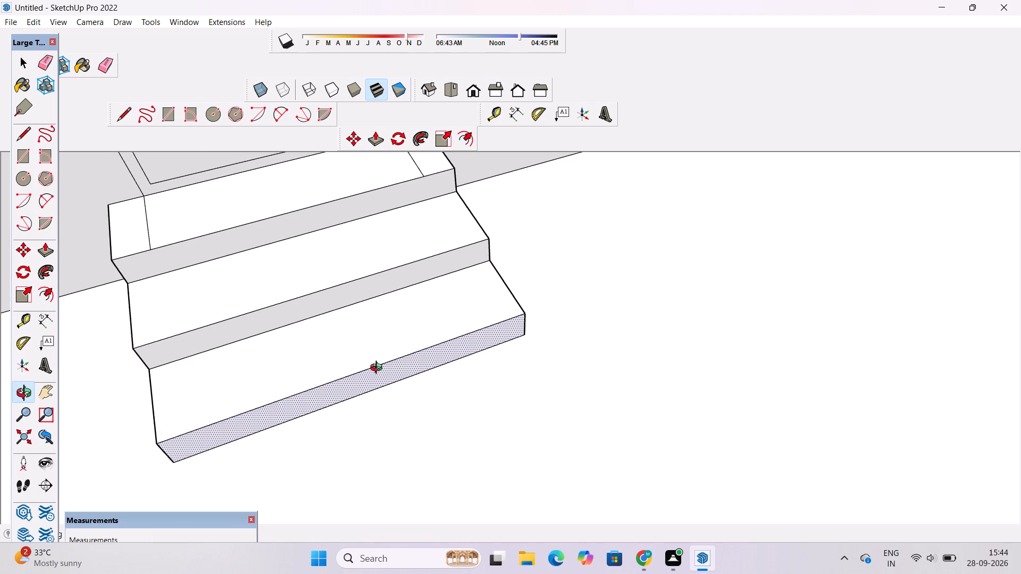
{"action": "scroll", "coordinate": [356, 409], "scroll_direction": "down", "scroll_amount": 3}
{"action": "left_click_drag", "start_coordinate": [356, 444], "coordinate": [354, 410], "text": "shift"}
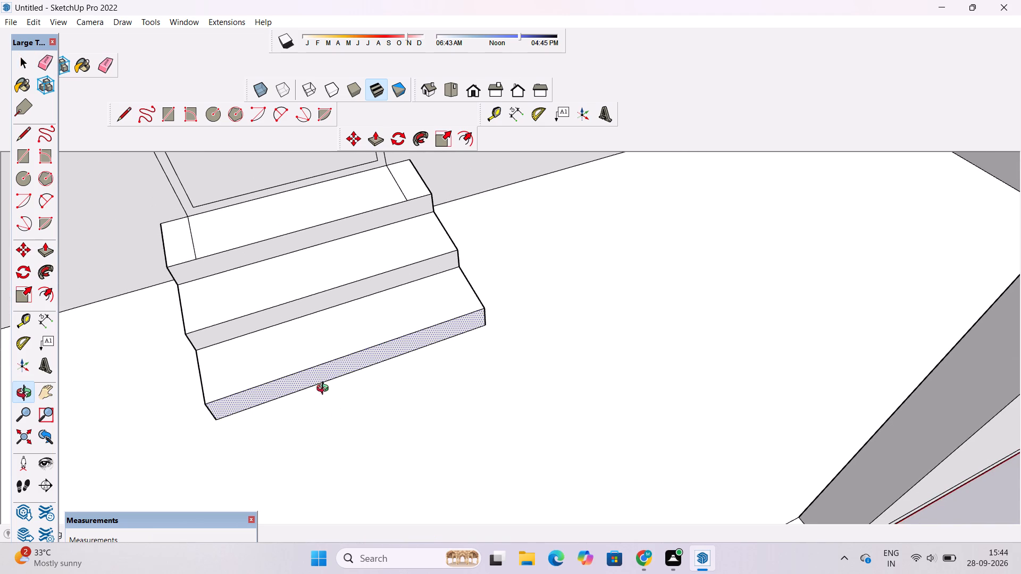
{"action": "left_click_drag", "start_coordinate": [327, 397], "coordinate": [327, 372]}
{"action": "left_click_drag", "start_coordinate": [327, 370], "coordinate": [413, 474], "text": "shift"}
{"action": "scroll", "coordinate": [319, 326], "scroll_direction": "up", "scroll_amount": 5}
{"action": "left_click_drag", "start_coordinate": [302, 354], "coordinate": [334, 377], "text": "shift"}
{"action": "key", "text": "e"}
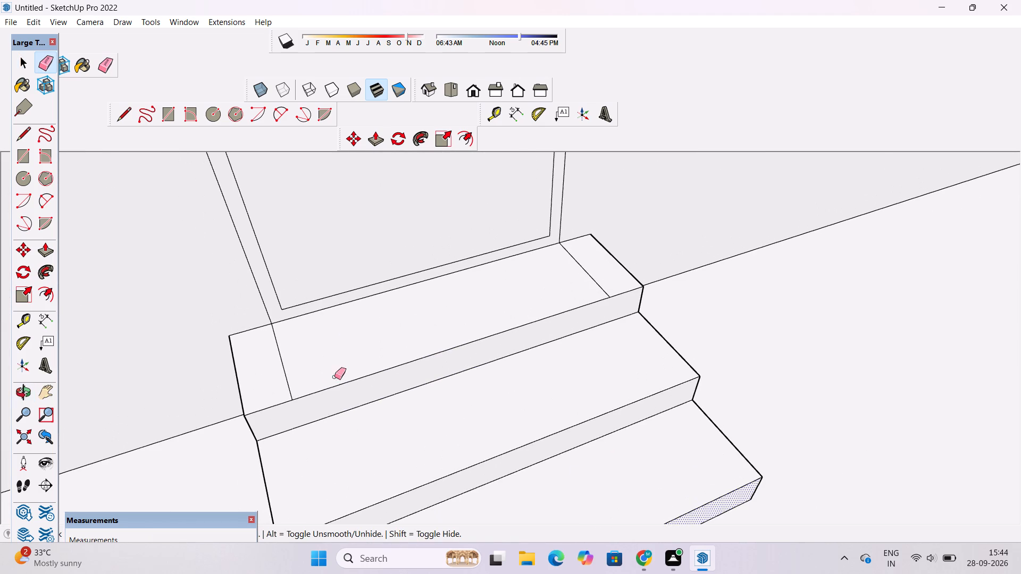
{"action": "left_click_drag", "start_coordinate": [306, 358], "coordinate": [286, 383]}
{"action": "left_click_drag", "start_coordinate": [592, 263], "coordinate": [584, 276]}
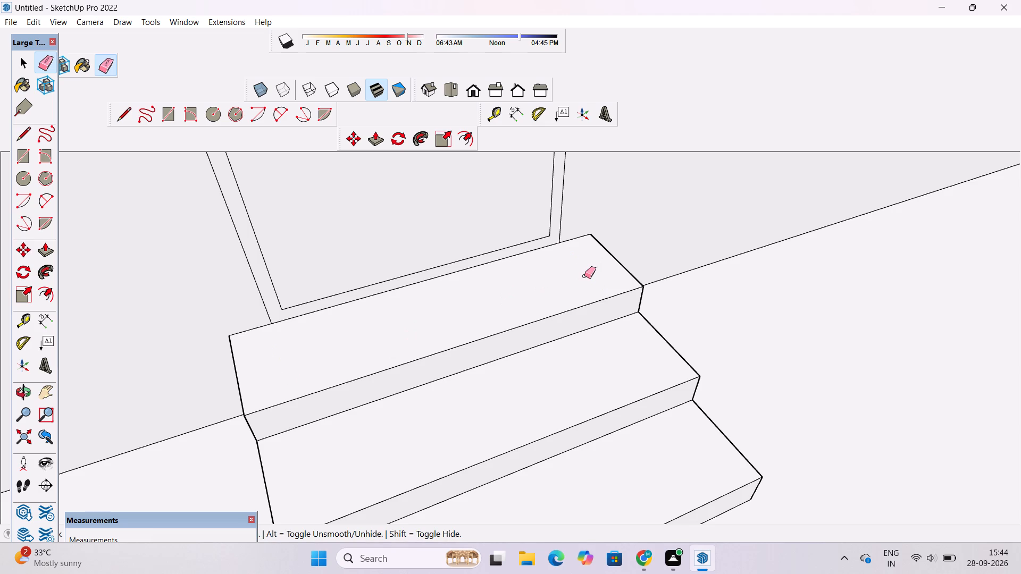
Examine the door steps in relation to the porch and the whole building from several angles and distances.
{"action": "key", "text": "o"}
{"action": "scroll", "coordinate": [584, 276], "scroll_direction": "down", "scroll_amount": 3}
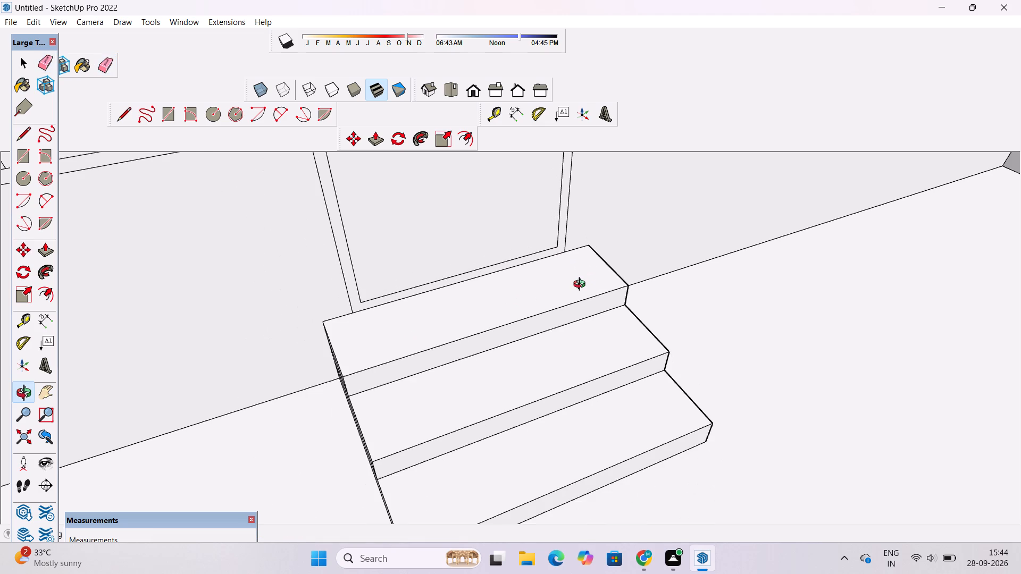
{"action": "scroll", "coordinate": [582, 285], "scroll_direction": "down", "scroll_amount": 5}
{"action": "left_click_drag", "start_coordinate": [549, 323], "coordinate": [479, 208]}
{"action": "scroll", "coordinate": [455, 216], "scroll_direction": "down", "scroll_amount": 5}
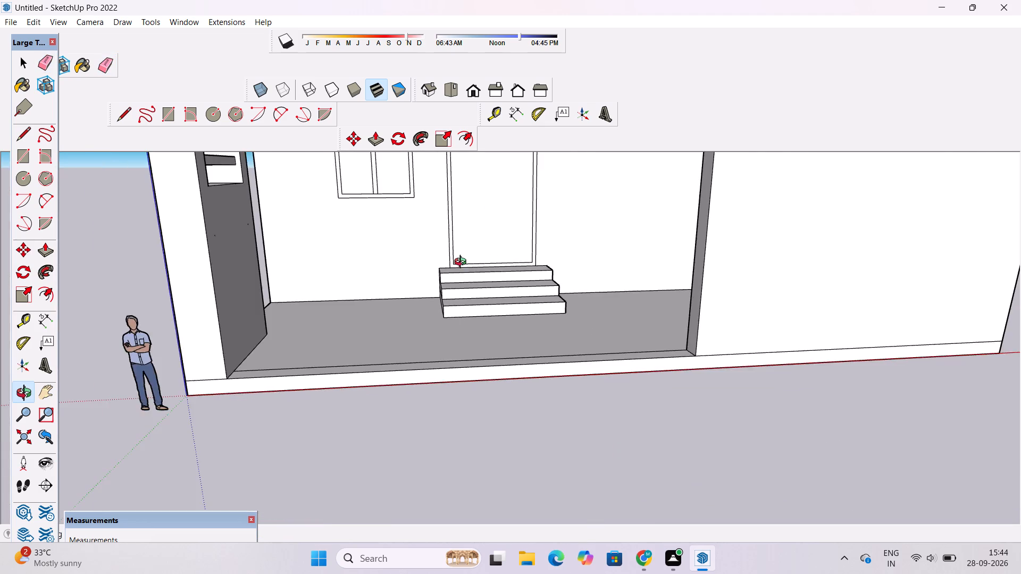
{"action": "scroll", "coordinate": [463, 263], "scroll_direction": "up", "scroll_amount": 5}
{"action": "scroll", "coordinate": [463, 263], "scroll_direction": "down", "scroll_amount": 7}
{"action": "left_click_drag", "start_coordinate": [510, 306], "coordinate": [510, 267]}
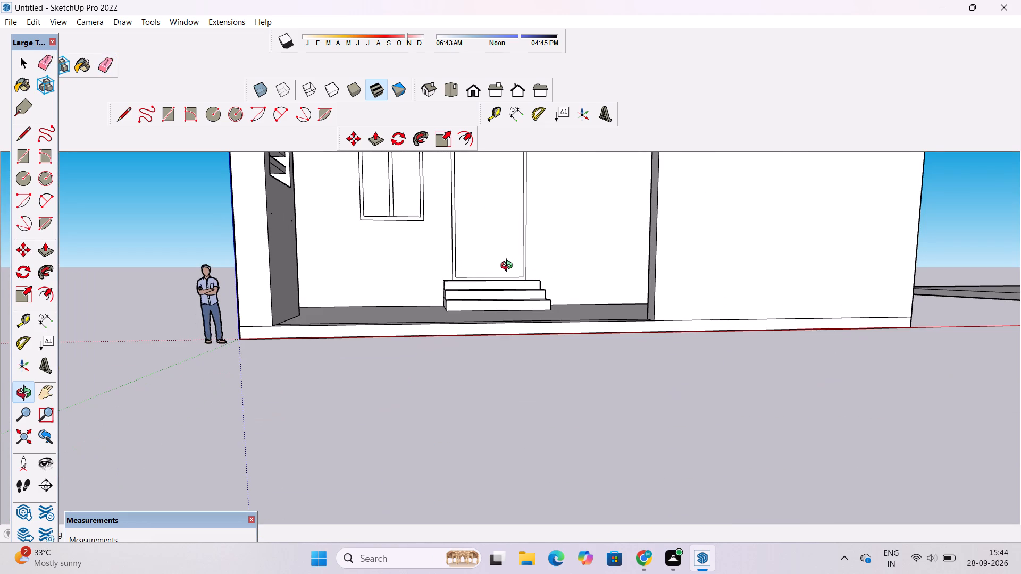
{"action": "left_click_drag", "start_coordinate": [476, 286], "coordinate": [643, 301]}
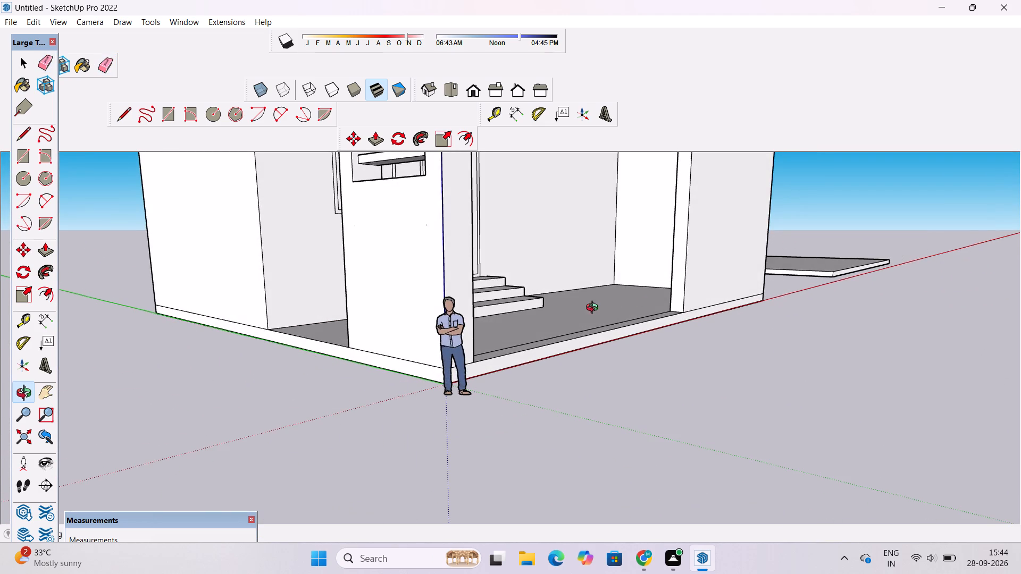
{"action": "left_click_drag", "start_coordinate": [589, 313], "coordinate": [547, 369], "text": "shift"}
{"action": "scroll", "coordinate": [529, 351], "scroll_direction": "down", "scroll_amount": 5}
{"action": "left_click_drag", "start_coordinate": [529, 350], "coordinate": [250, 426]}
{"action": "left_click_drag", "start_coordinate": [271, 409], "coordinate": [88, 441]}
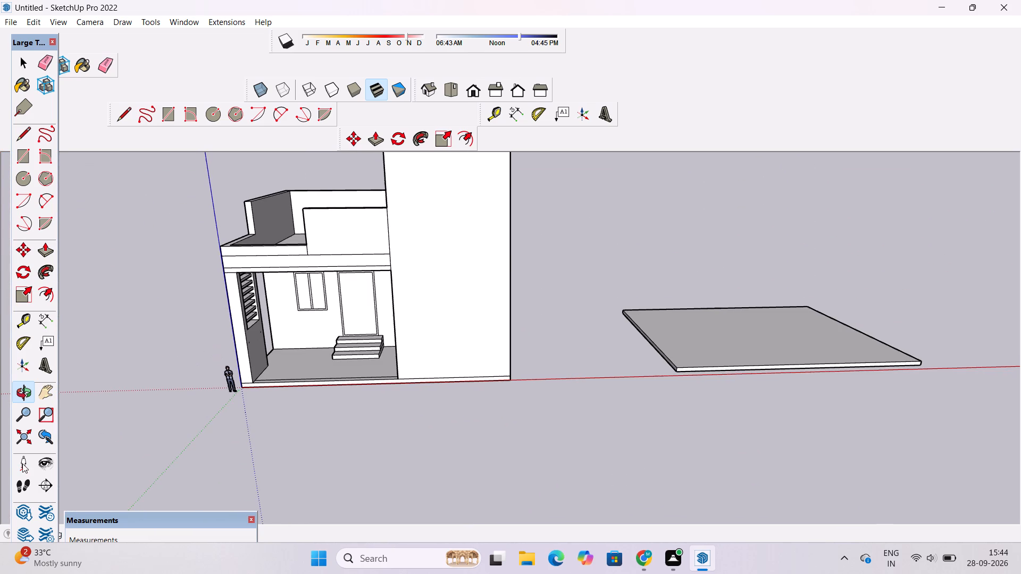
{"action": "scroll", "coordinate": [345, 351], "scroll_direction": "down", "scroll_amount": 4}
{"action": "scroll", "coordinate": [333, 343], "scroll_direction": "up", "scroll_amount": 5}
{"action": "left_click_drag", "start_coordinate": [279, 347], "coordinate": [449, 346], "text": "shift"}
{"action": "scroll", "coordinate": [453, 343], "scroll_direction": "up", "scroll_amount": 2}
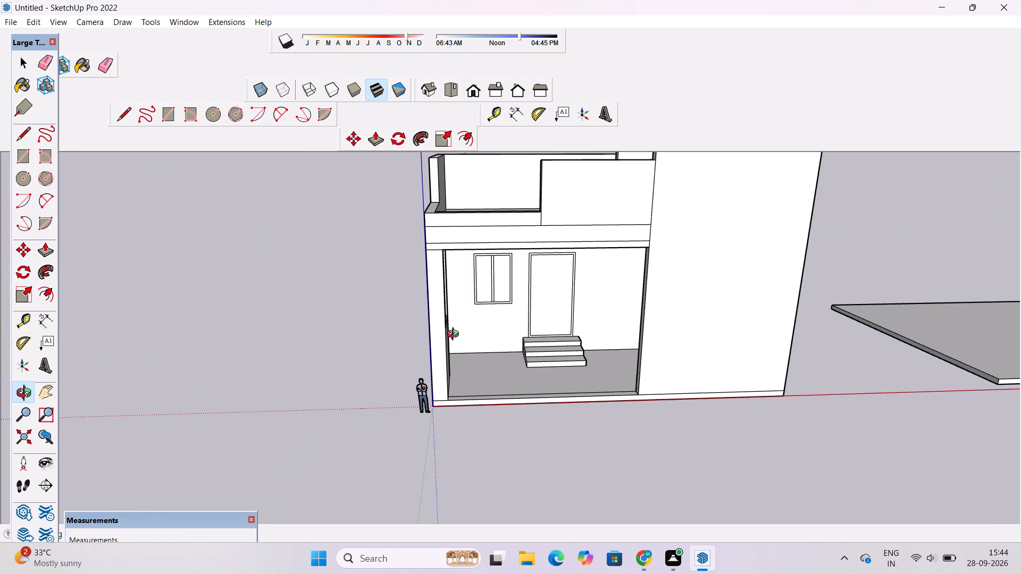
{"action": "scroll", "coordinate": [455, 335], "scroll_direction": "down", "scroll_amount": 3}
{"action": "scroll", "coordinate": [456, 335], "scroll_direction": "up", "scroll_amount": 1}
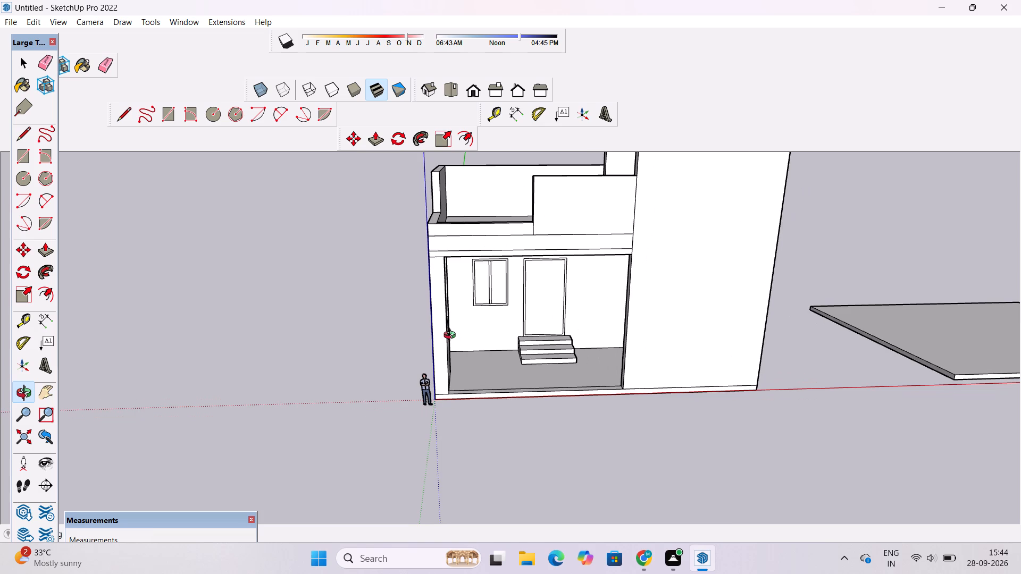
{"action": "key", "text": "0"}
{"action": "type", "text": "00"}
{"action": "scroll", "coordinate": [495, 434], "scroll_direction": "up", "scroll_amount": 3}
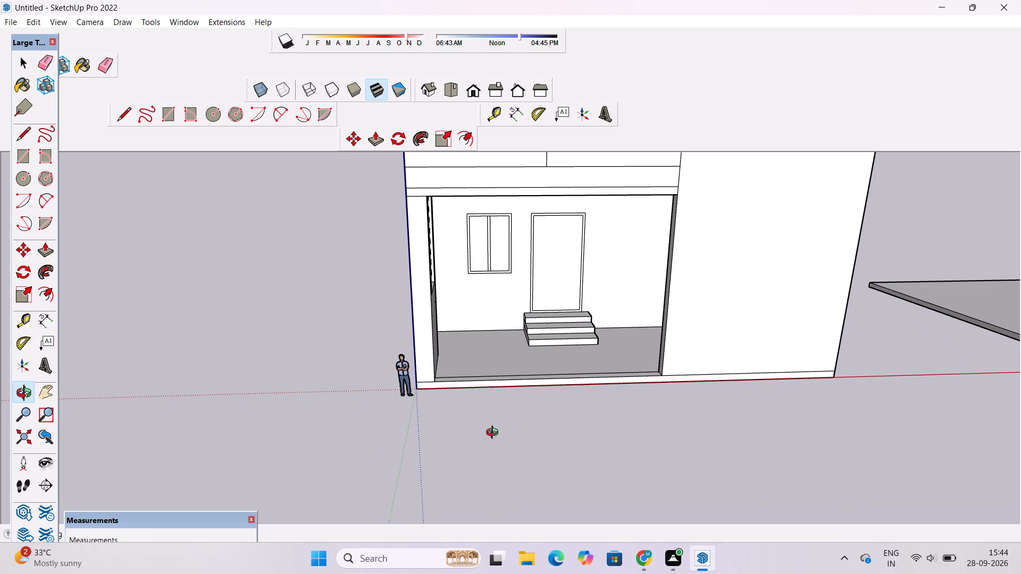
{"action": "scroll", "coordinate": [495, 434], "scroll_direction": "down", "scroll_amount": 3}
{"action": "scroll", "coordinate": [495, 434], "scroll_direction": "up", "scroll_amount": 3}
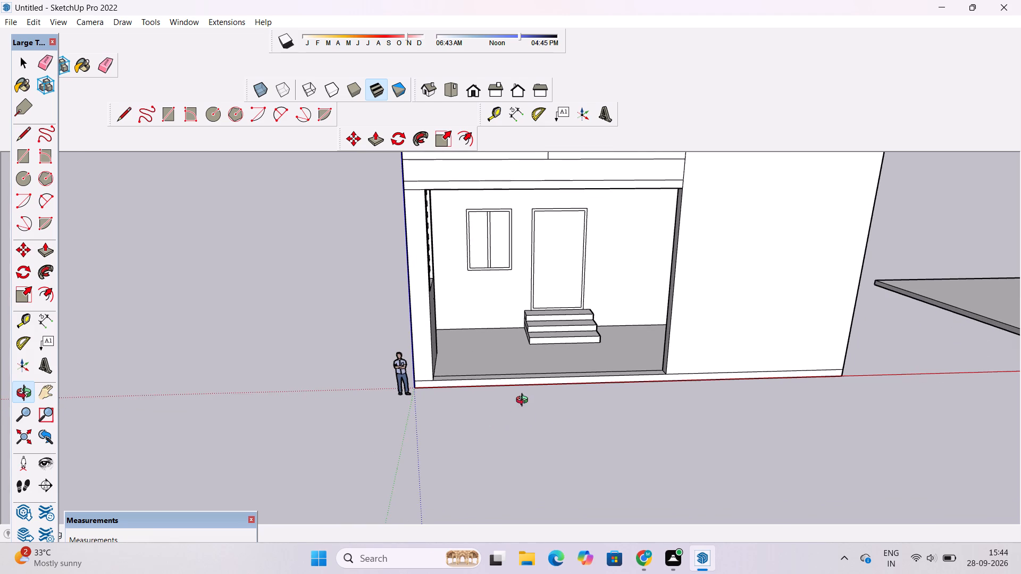
Examine the porch up close, including its window, door, steps and slatted side wall.
{"action": "key", "text": "space"}
{"action": "type", "text": "o"}
{"action": "scroll", "coordinate": [523, 405], "scroll_direction": "up", "scroll_amount": 2}
{"action": "left_click_drag", "start_coordinate": [523, 406], "coordinate": [523, 417], "text": "shift"}
{"action": "left_click_drag", "start_coordinate": [530, 445], "coordinate": [539, 410]}
{"action": "scroll", "coordinate": [528, 387], "scroll_direction": "up", "scroll_amount": 3}
{"action": "left_click_drag", "start_coordinate": [531, 356], "coordinate": [517, 360], "text": "shift"}
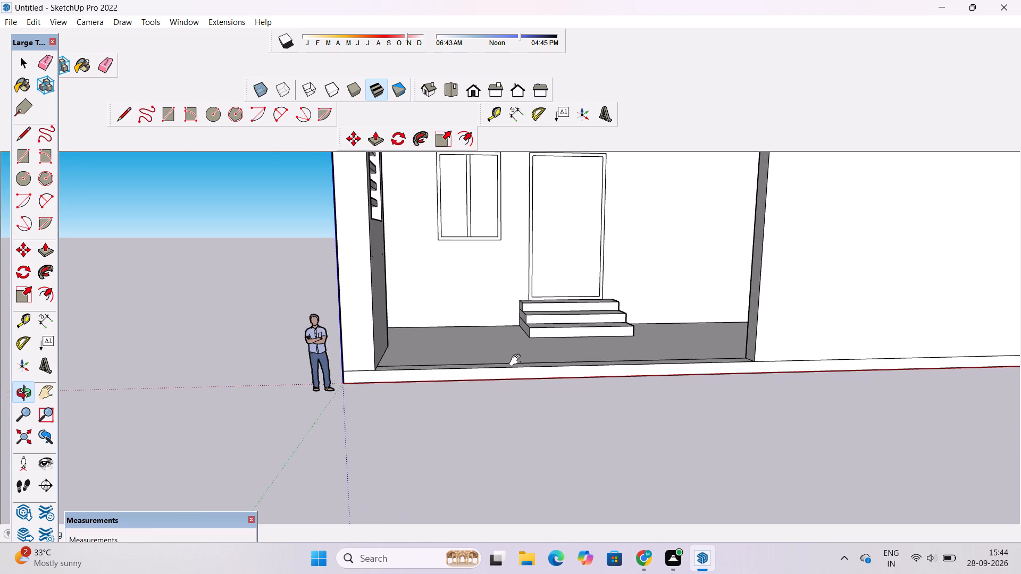
{"action": "left_click_drag", "start_coordinate": [517, 360], "coordinate": [427, 447], "text": "shift"}
{"action": "scroll", "coordinate": [427, 446], "scroll_direction": "up", "scroll_amount": 2}
{"action": "left_click_drag", "start_coordinate": [427, 446], "coordinate": [441, 448]}
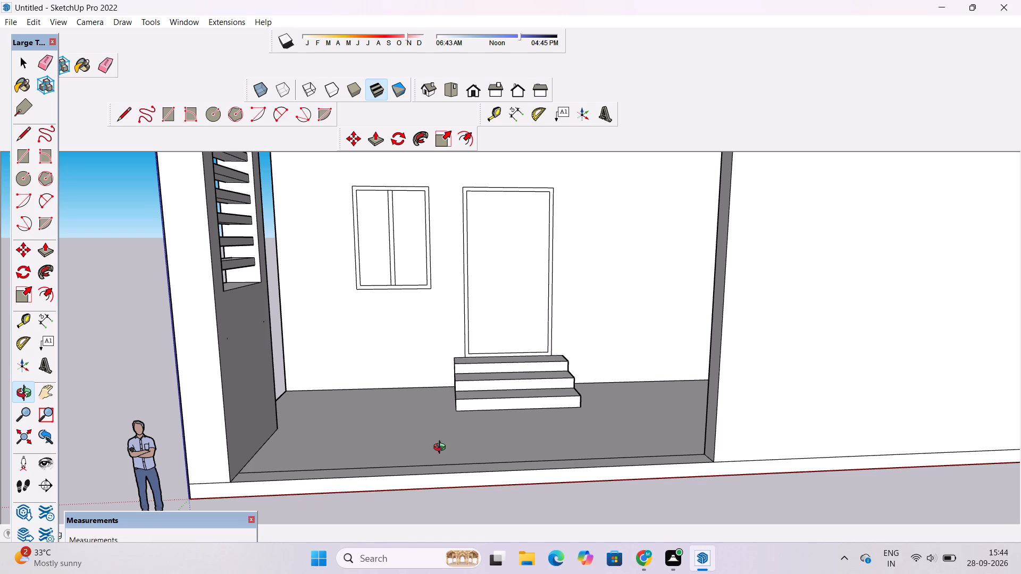
Push the door panel inside its frame 3" back into the wall to recess it.
{"action": "left_click_drag", "start_coordinate": [463, 333], "coordinate": [492, 434], "text": "shift"}
{"action": "scroll", "coordinate": [494, 433], "scroll_direction": "up", "scroll_amount": 1}
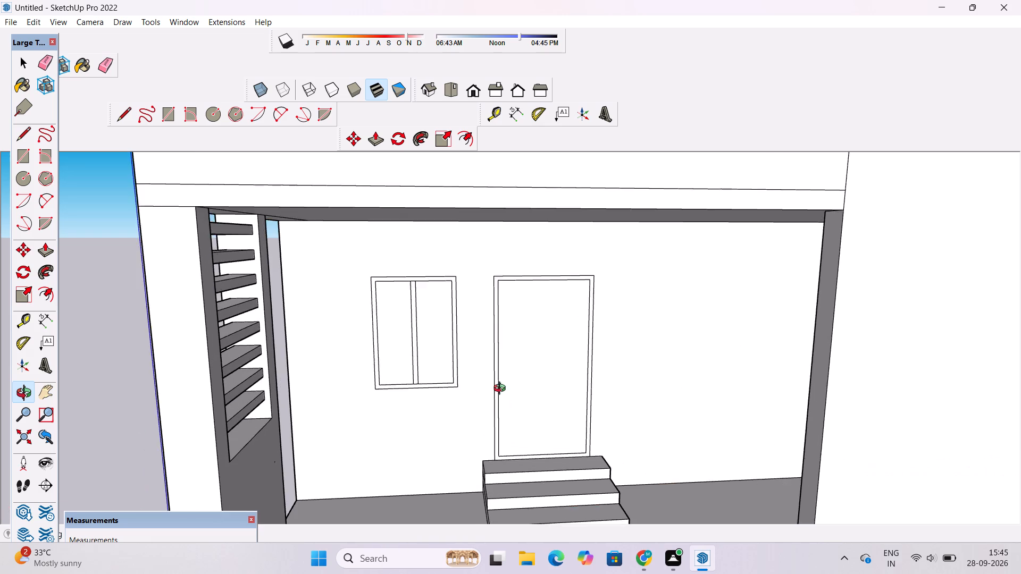
{"action": "left_click_drag", "start_coordinate": [496, 382], "coordinate": [434, 364], "text": "shift"}
{"action": "left_click_drag", "start_coordinate": [455, 440], "coordinate": [463, 412]}
{"action": "left_click_drag", "start_coordinate": [464, 412], "coordinate": [466, 395], "text": "shift"}
{"action": "left_click_drag", "start_coordinate": [466, 395], "coordinate": [470, 396]}
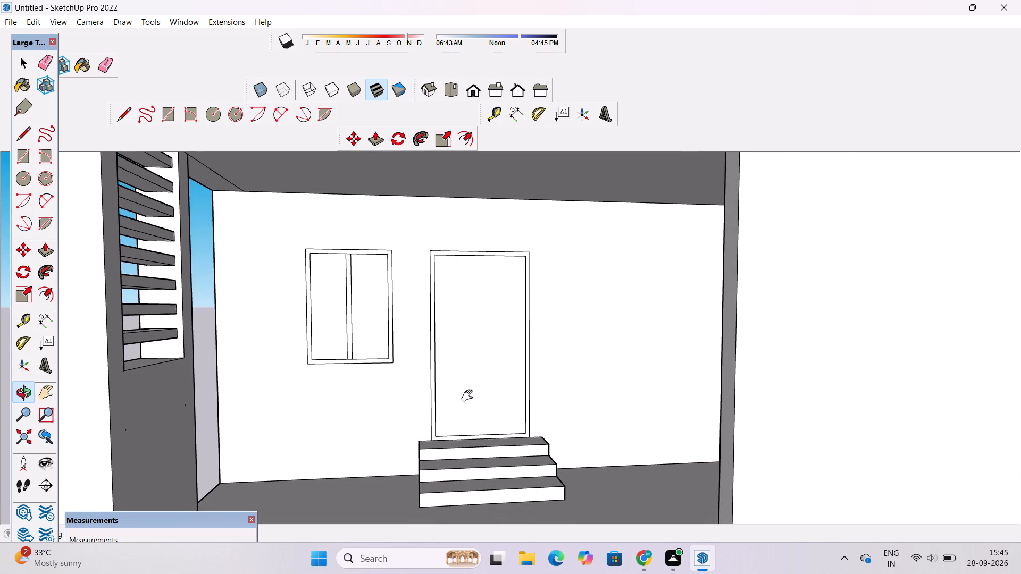
{"action": "left_click_drag", "start_coordinate": [470, 396], "coordinate": [449, 382]}
{"action": "scroll", "coordinate": [446, 382], "scroll_direction": "down", "scroll_amount": 4, "text": "shift"}
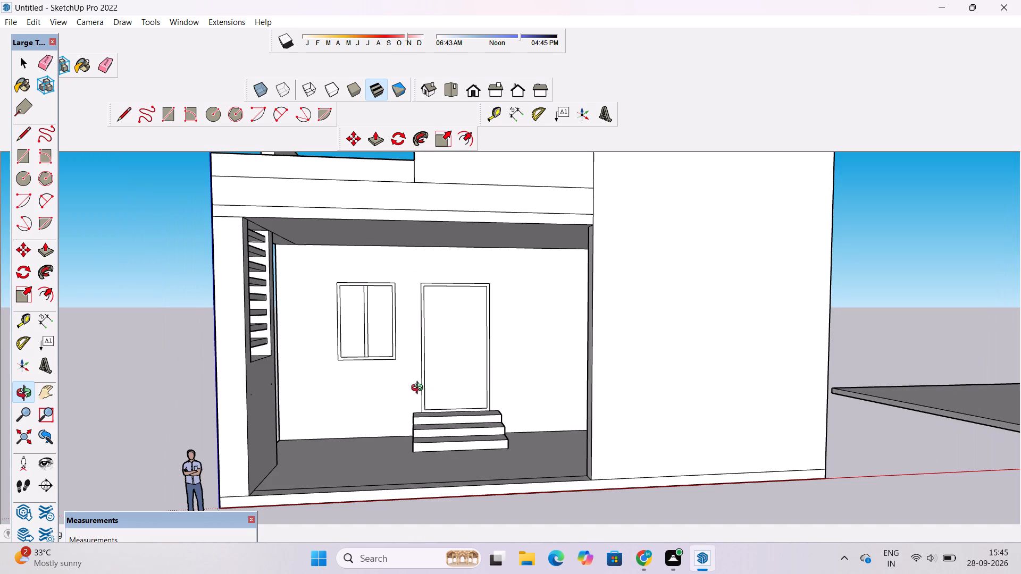
{"action": "key", "text": "space"}
{"action": "type", "text": "p"}
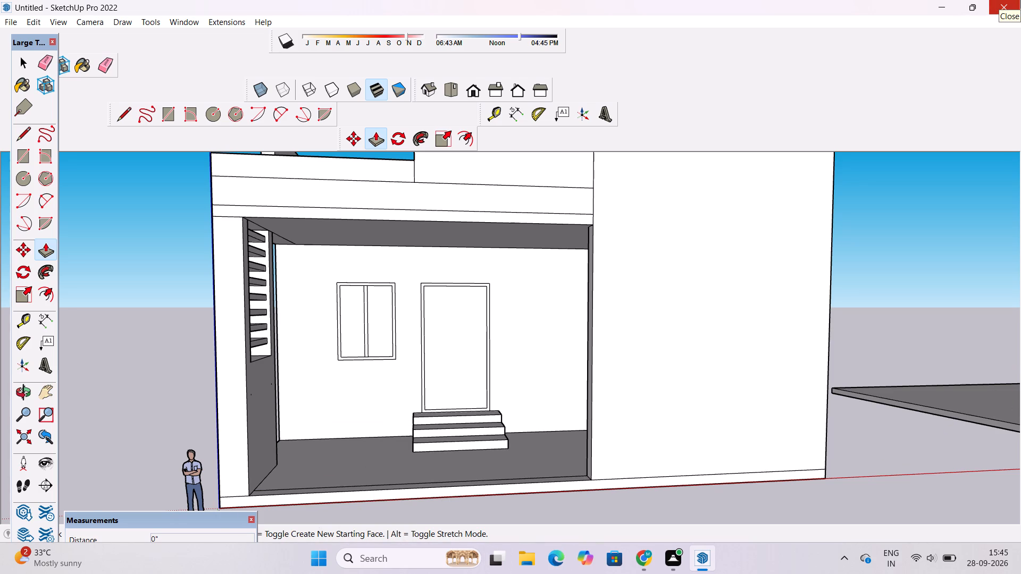
{"action": "scroll", "coordinate": [479, 367], "scroll_direction": "up", "scroll_amount": 5}
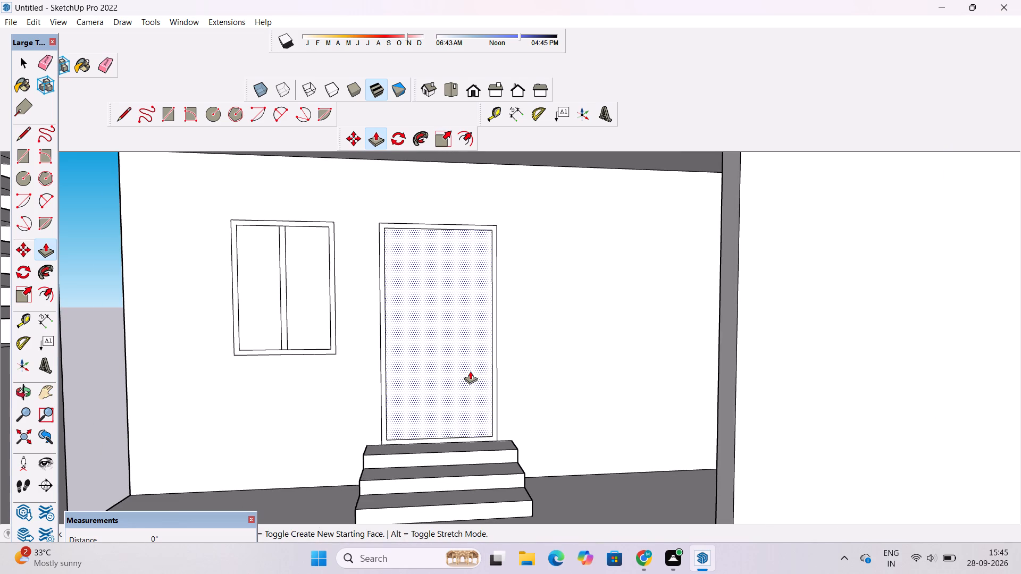
{"action": "scroll", "coordinate": [462, 378], "scroll_direction": "up", "scroll_amount": 2}
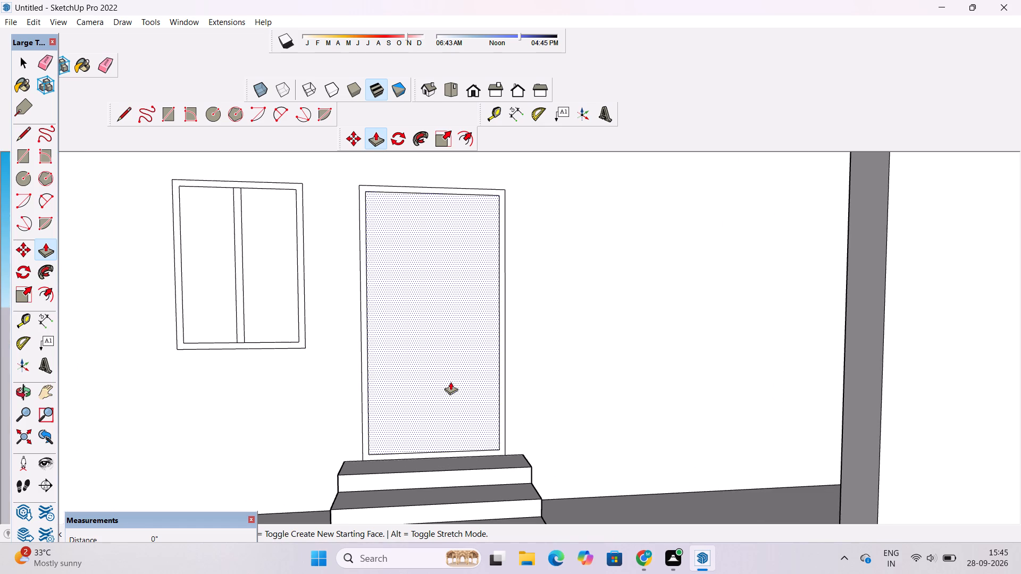
{"action": "left_click", "coordinate": [440, 396]}
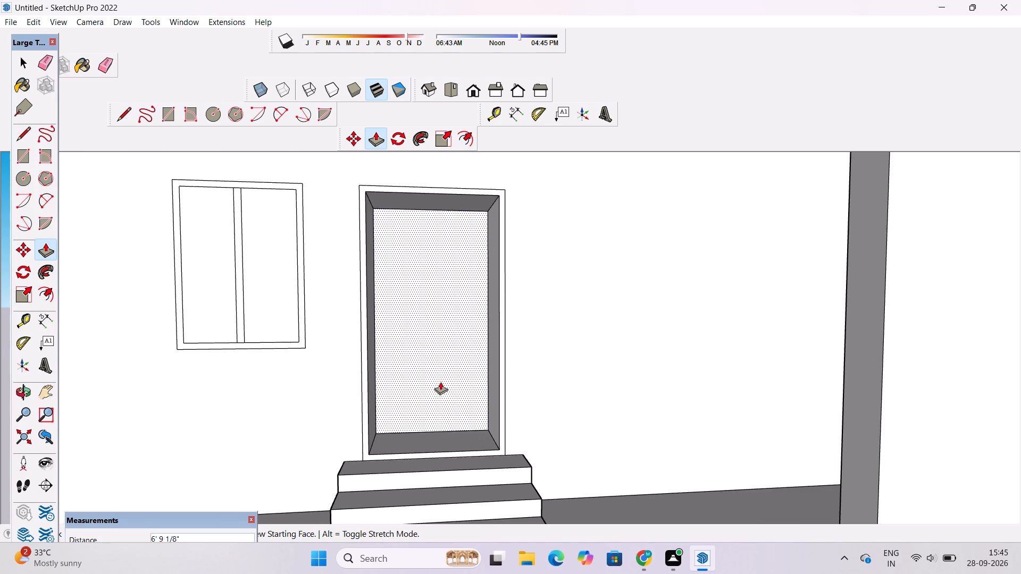
{"action": "type", "text": "3\""}
{"action": "key", "text": "Return"}
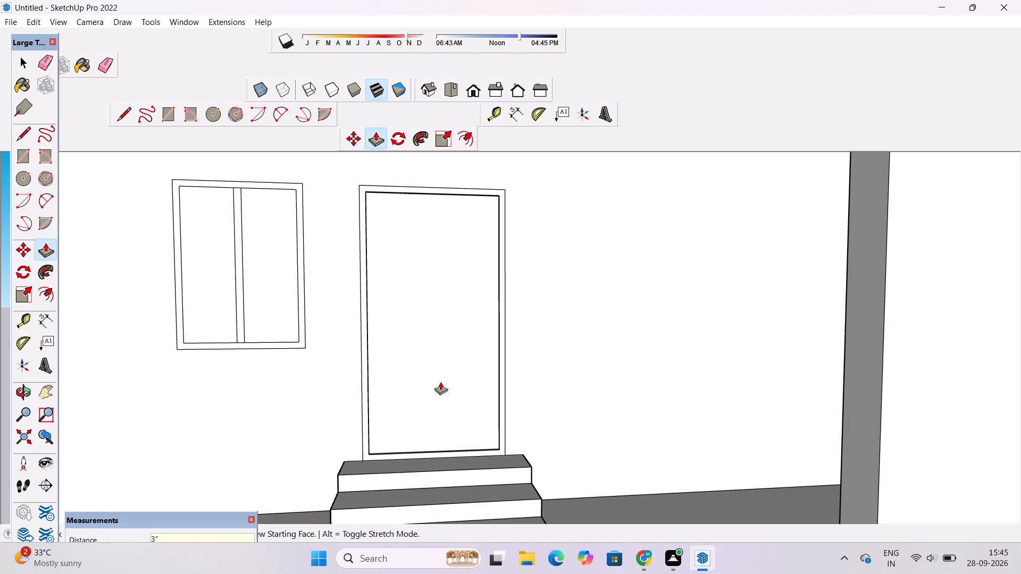
Push the window pane nearest the door 3" back into the wall, inside the window frame.
{"action": "key", "text": "o"}
{"action": "scroll", "coordinate": [436, 390], "scroll_direction": "down", "scroll_amount": 6}
{"action": "left_click_drag", "start_coordinate": [422, 395], "coordinate": [359, 406]}
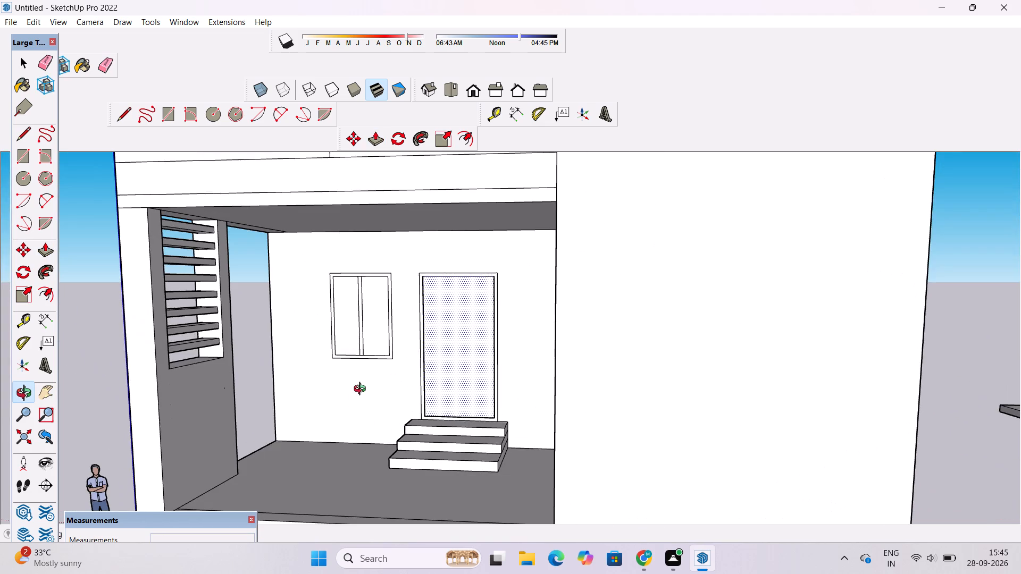
{"action": "scroll", "coordinate": [361, 390], "scroll_direction": "up", "scroll_amount": 3}
{"action": "left_click_drag", "start_coordinate": [361, 390], "coordinate": [445, 500], "text": "shift"}
{"action": "scroll", "coordinate": [447, 489], "scroll_direction": "up", "scroll_amount": 5}
{"action": "left_click_drag", "start_coordinate": [452, 474], "coordinate": [464, 449]}
{"action": "left_click_drag", "start_coordinate": [464, 447], "coordinate": [386, 440], "text": "shift"}
{"action": "left_click_drag", "start_coordinate": [395, 441], "coordinate": [423, 441]}
{"action": "left_click_drag", "start_coordinate": [406, 431], "coordinate": [416, 446]}
{"action": "key", "text": "p"}
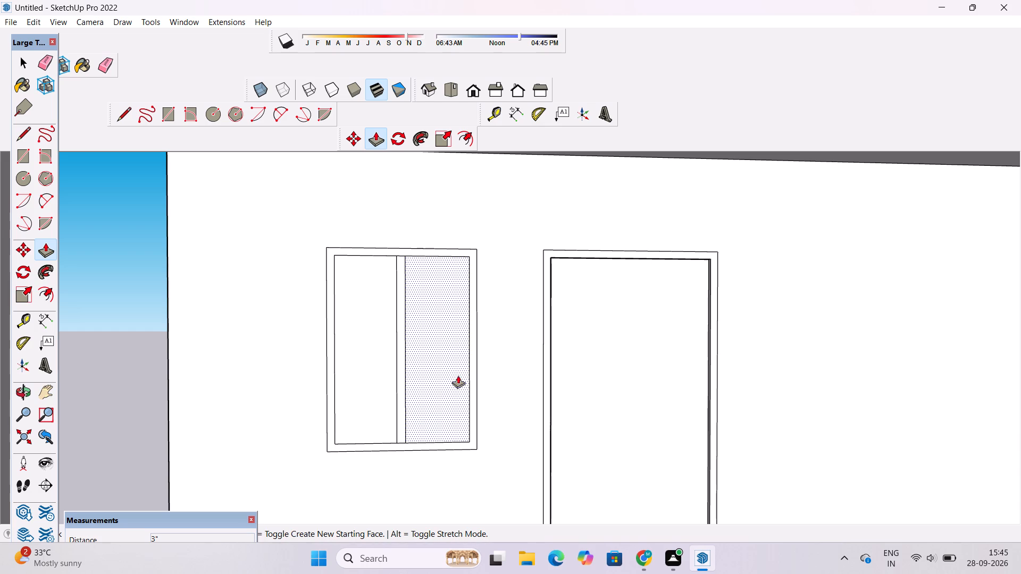
{"action": "scroll", "coordinate": [423, 382], "scroll_direction": "up", "scroll_amount": 1}
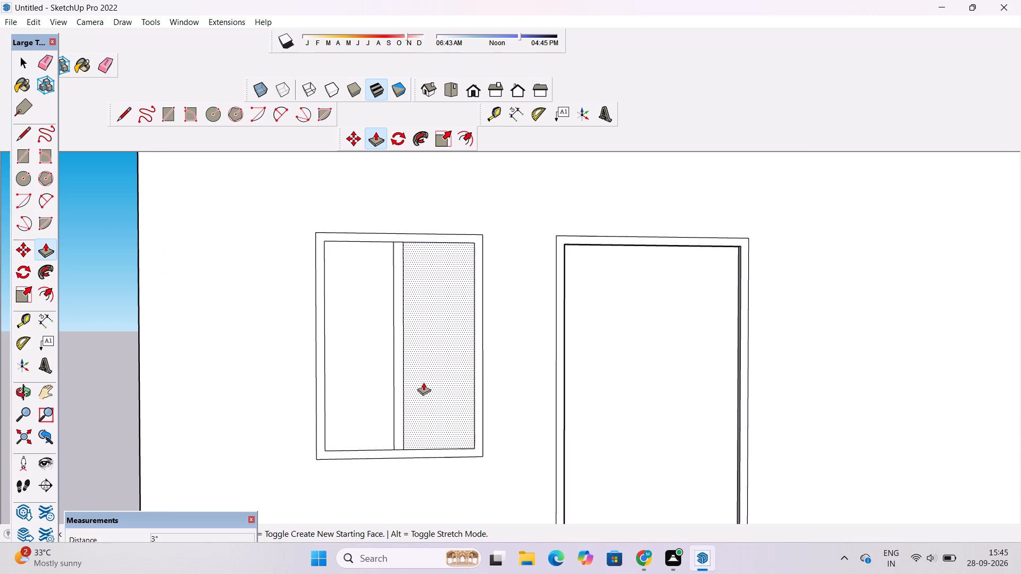
{"action": "scroll", "coordinate": [423, 382], "scroll_direction": "down", "scroll_amount": 1}
{"action": "scroll", "coordinate": [423, 382], "scroll_direction": "up", "scroll_amount": 1}
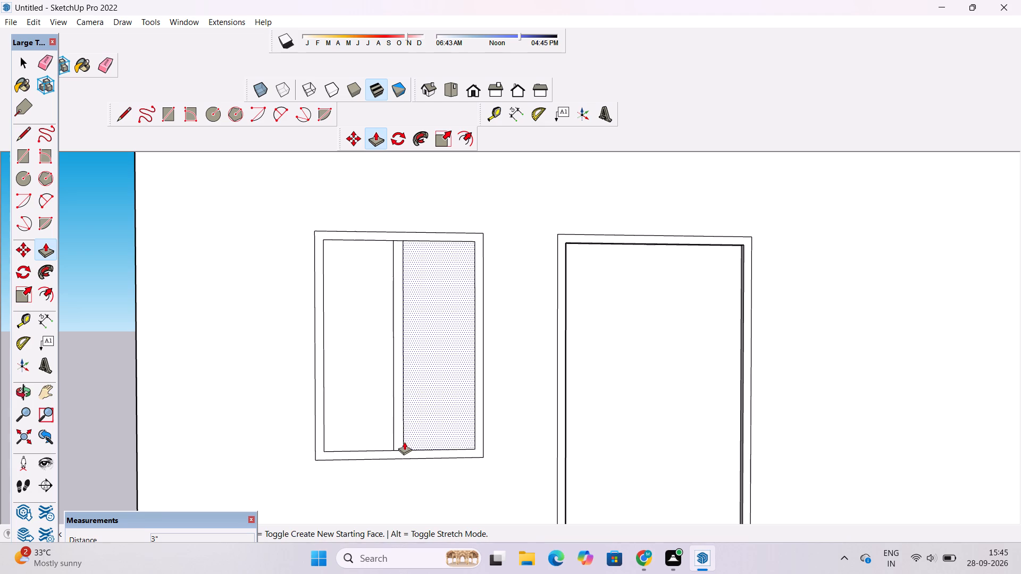
{"action": "scroll", "coordinate": [404, 442], "scroll_direction": "down", "scroll_amount": 1}
{"action": "scroll", "coordinate": [404, 442], "scroll_direction": "up", "scroll_amount": 1}
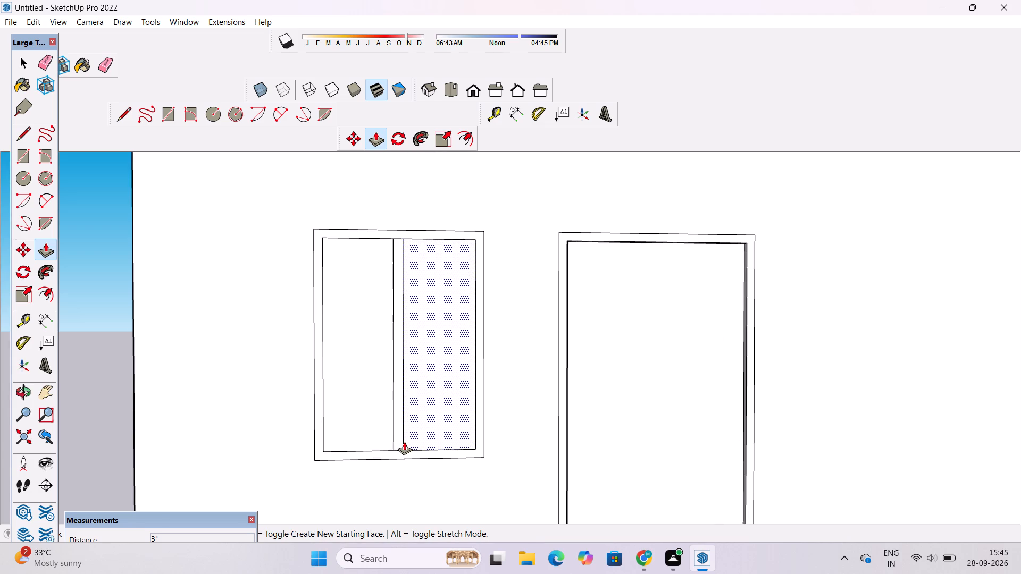
{"action": "scroll", "coordinate": [404, 442], "scroll_direction": "up", "scroll_amount": 1}
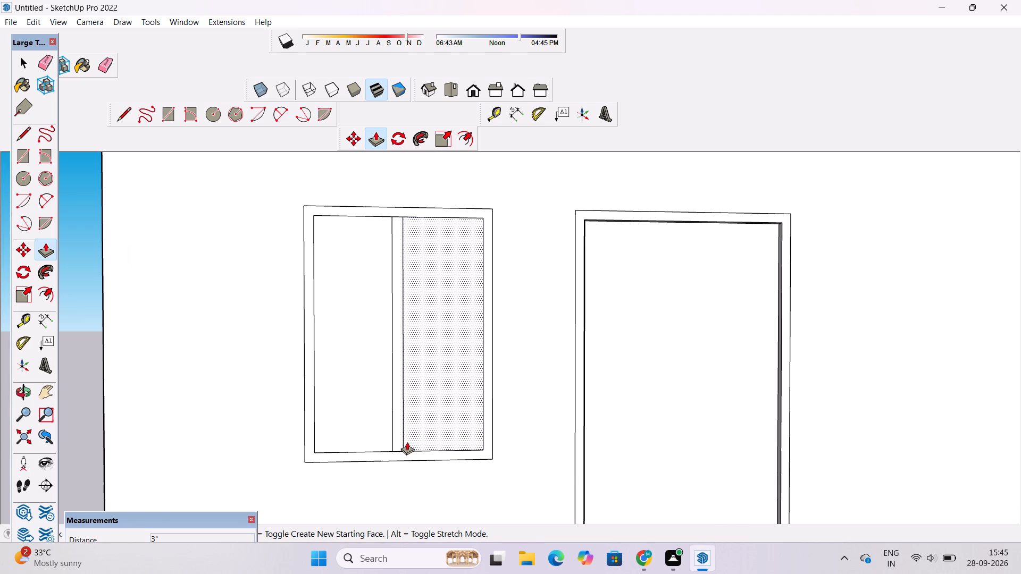
{"action": "left_click", "coordinate": [463, 409]}
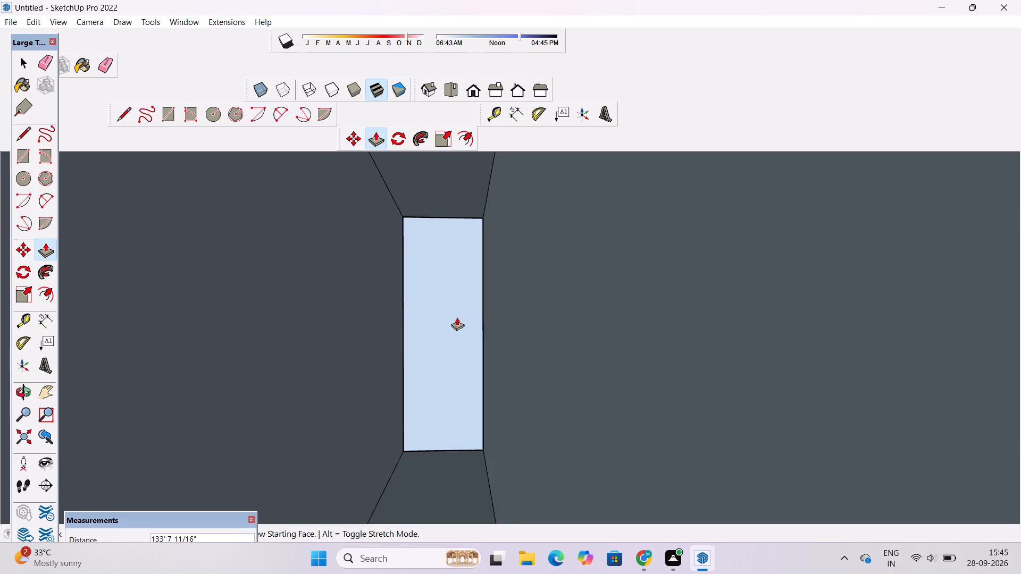
{"action": "type", "text": "3\""}
{"action": "key", "text": "Return"}
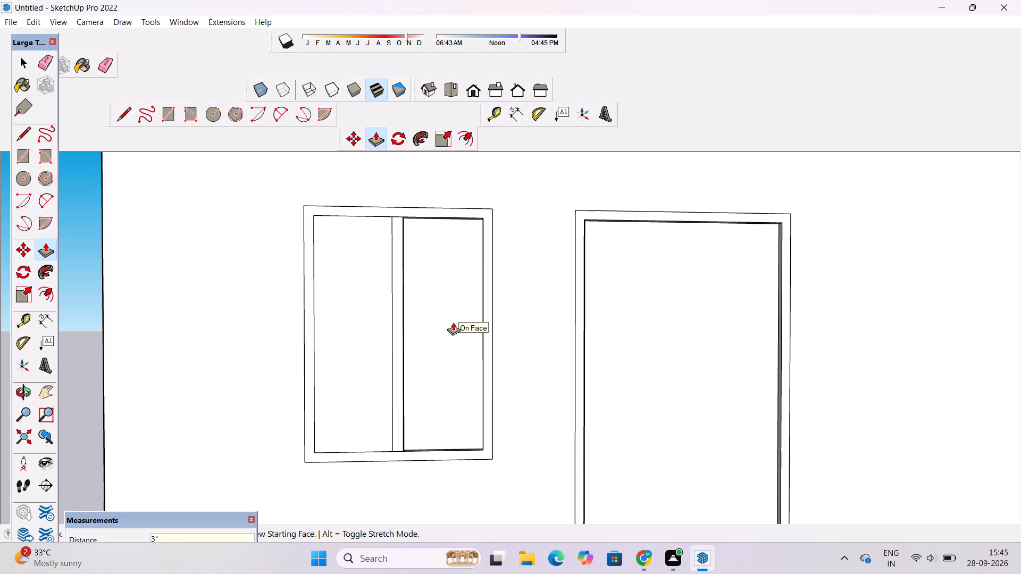
Push the window's other pane, farther from the door, back to the same 3" depth as the first pane.
{"action": "scroll", "coordinate": [345, 240], "scroll_direction": "up", "scroll_amount": 4}
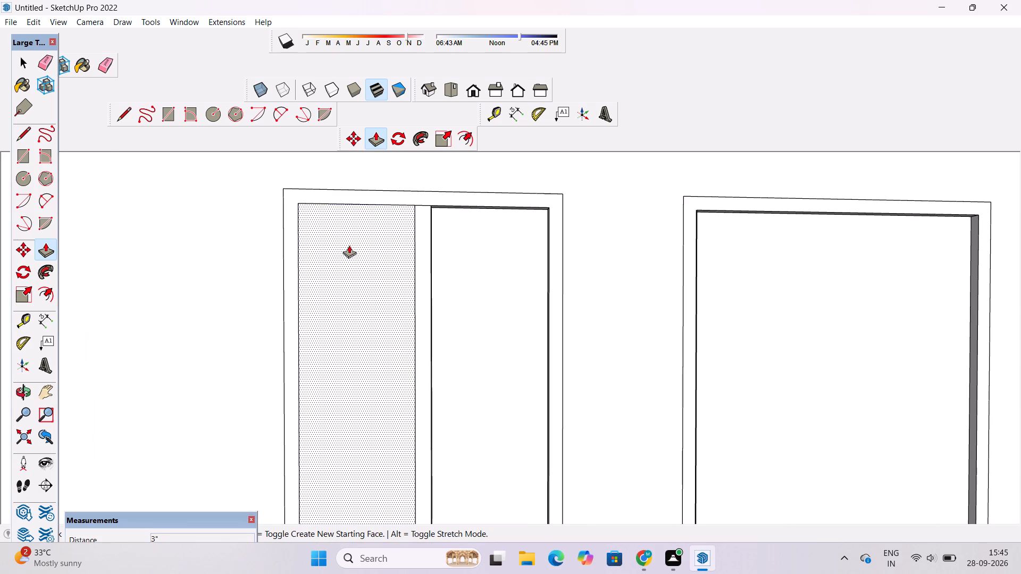
{"action": "left_click", "coordinate": [349, 250]}
{"action": "left_click", "coordinate": [486, 240]}
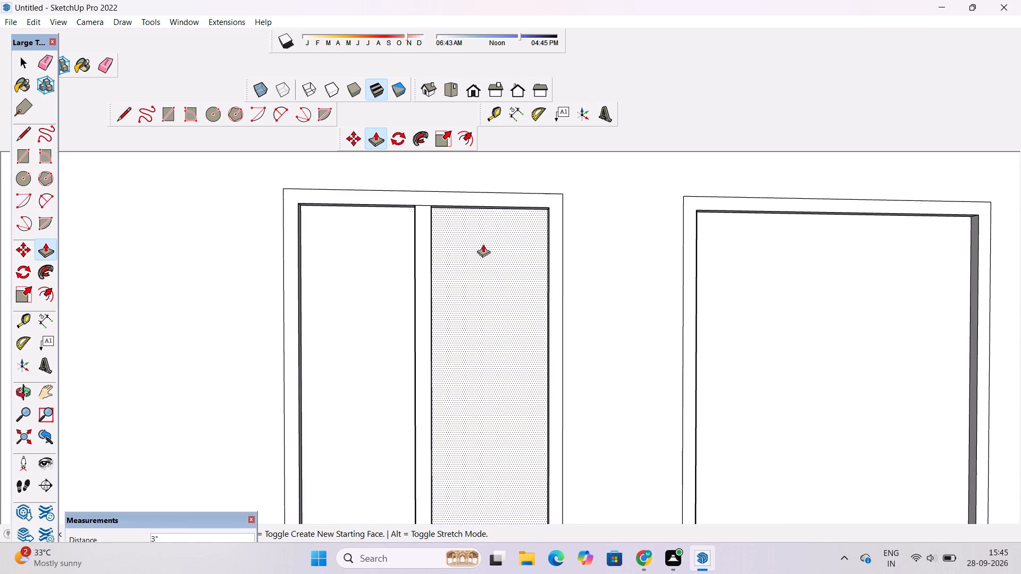
Examine the recessed window panes and door panel, including in the standard front view.
{"action": "scroll", "coordinate": [481, 243], "scroll_direction": "down", "scroll_amount": 6}
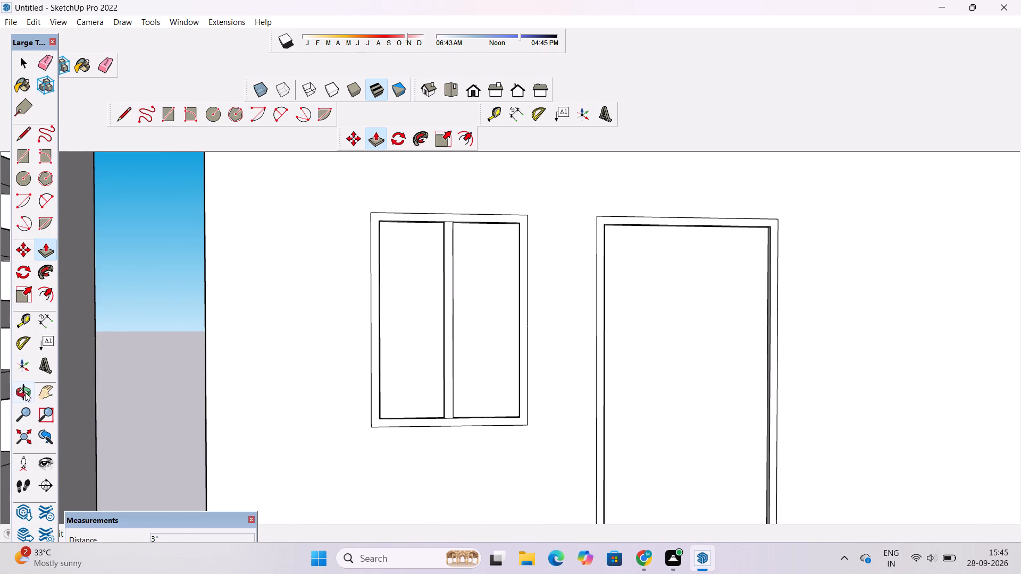
{"action": "left_click", "coordinate": [25, 392]}
{"action": "scroll", "coordinate": [307, 326], "scroll_direction": "down", "scroll_amount": 5}
{"action": "scroll", "coordinate": [506, 298], "scroll_direction": "up", "scroll_amount": 2}
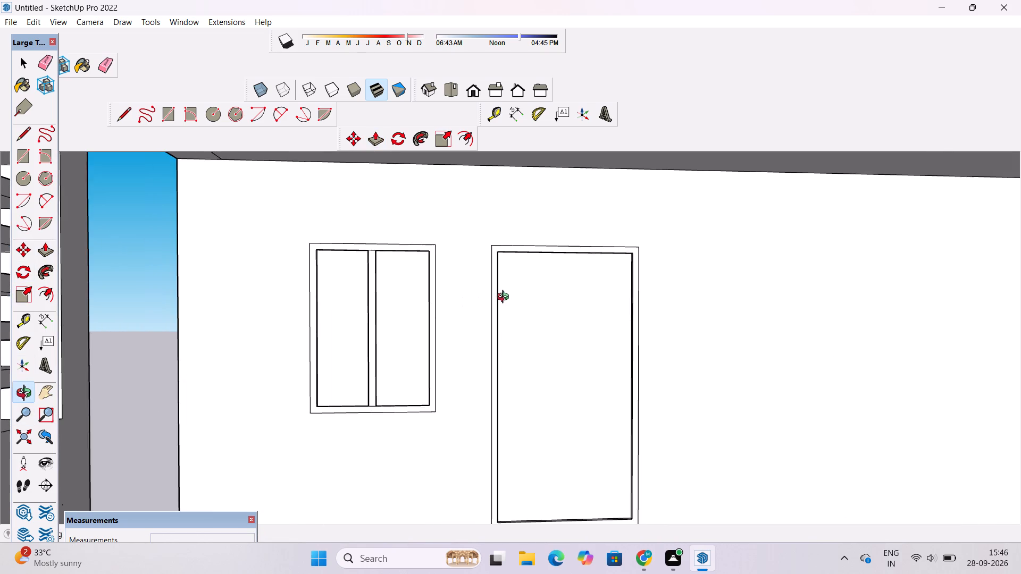
{"action": "scroll", "coordinate": [503, 302], "scroll_direction": "down", "scroll_amount": 2}
{"action": "left_click_drag", "start_coordinate": [465, 311], "coordinate": [230, 352]}
{"action": "left_click_drag", "start_coordinate": [267, 320], "coordinate": [495, 287]}
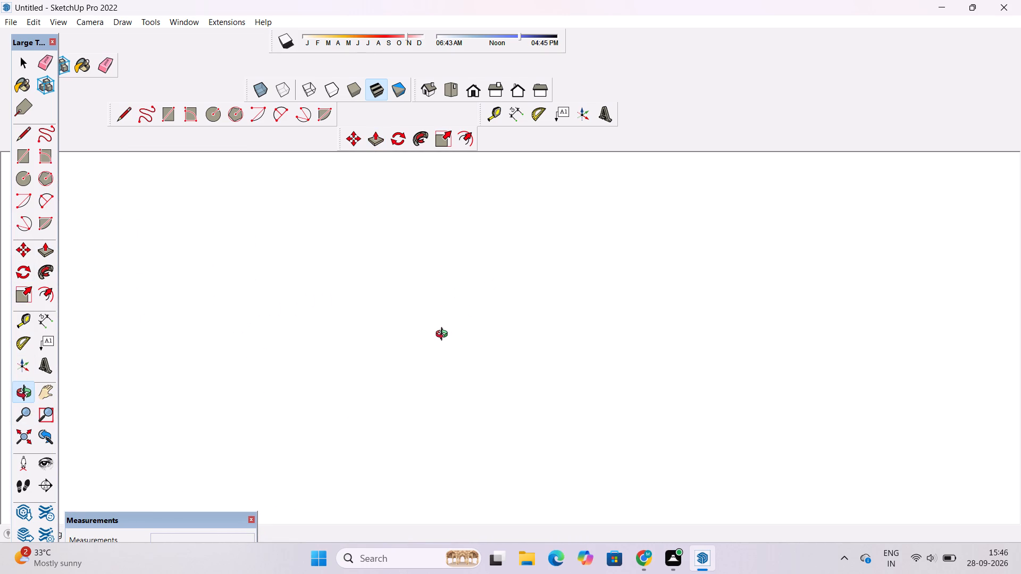
{"action": "left_click", "coordinate": [473, 94]}
{"action": "scroll", "coordinate": [455, 215], "scroll_direction": "down", "scroll_amount": 2}
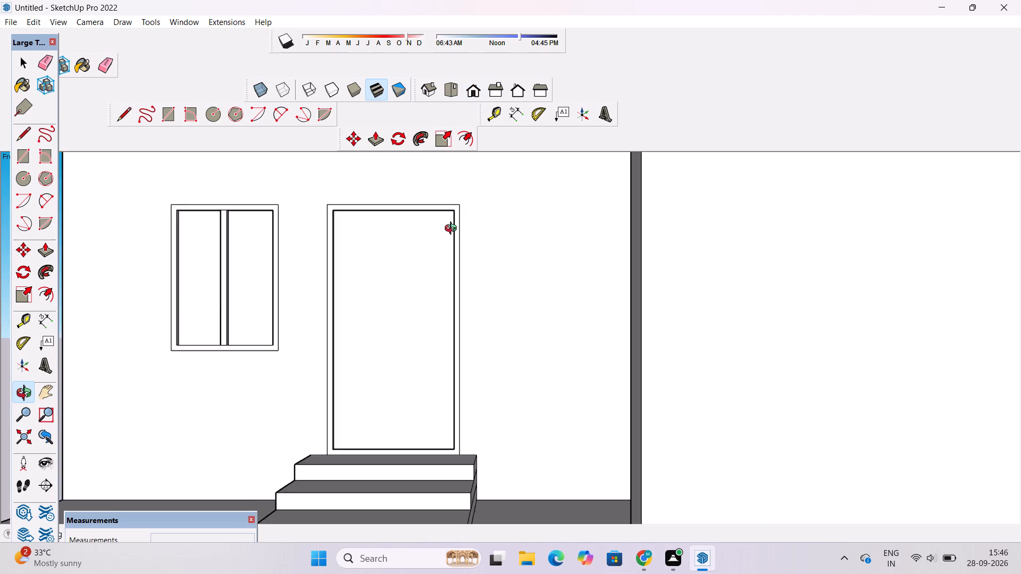
{"action": "scroll", "coordinate": [453, 230], "scroll_direction": "down", "scroll_amount": 12}
{"action": "scroll", "coordinate": [358, 268], "scroll_direction": "up", "scroll_amount": 5}
Erase the two horizontal lines dividing the stair's side face on the window side.
{"action": "left_click_drag", "start_coordinate": [358, 268], "coordinate": [475, 409]}
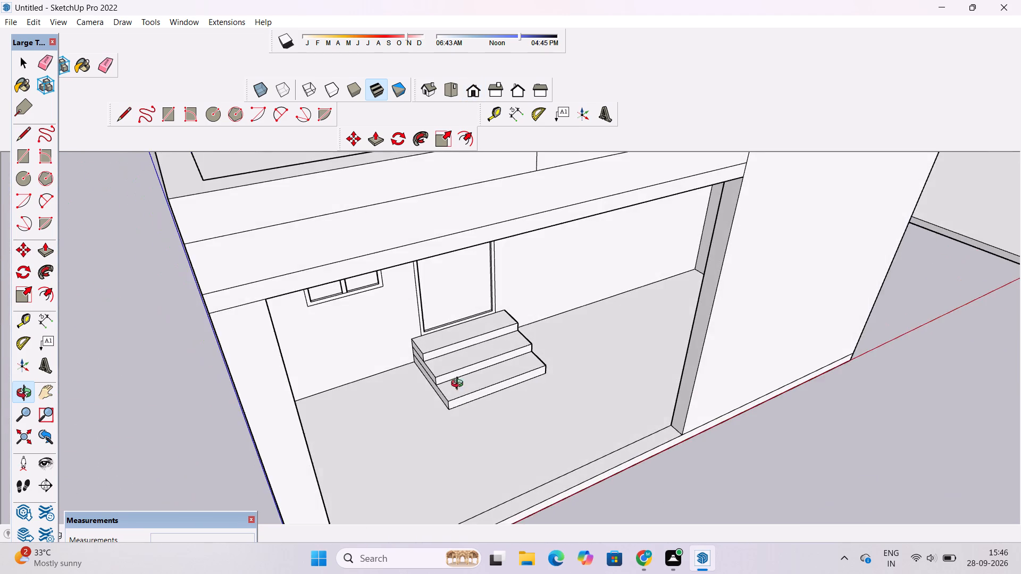
{"action": "scroll", "coordinate": [436, 367], "scroll_direction": "up", "scroll_amount": 10}
{"action": "left_click_drag", "start_coordinate": [387, 382], "coordinate": [445, 297]}
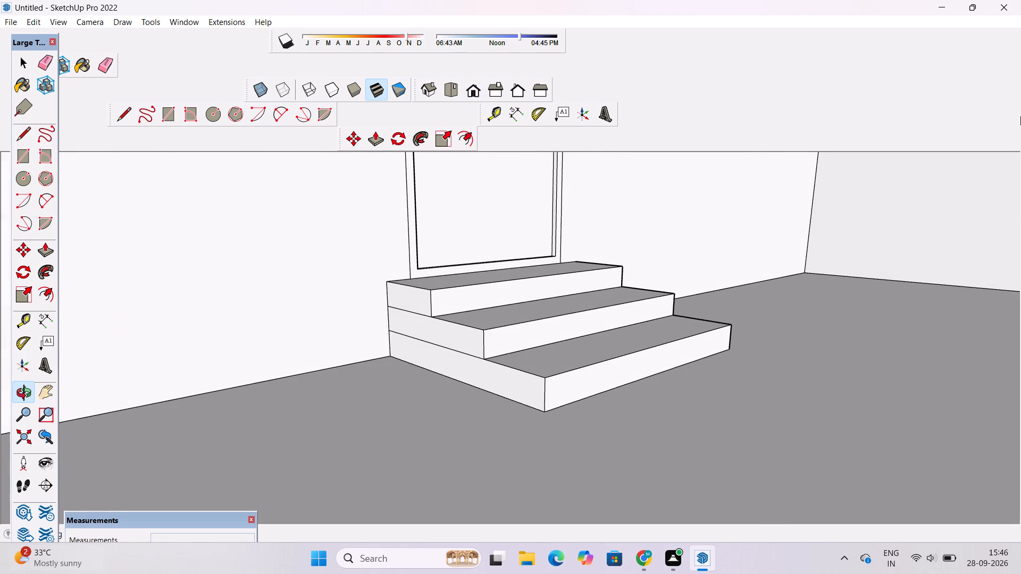
{"action": "scroll", "coordinate": [249, 238], "scroll_direction": "down", "scroll_amount": 4}
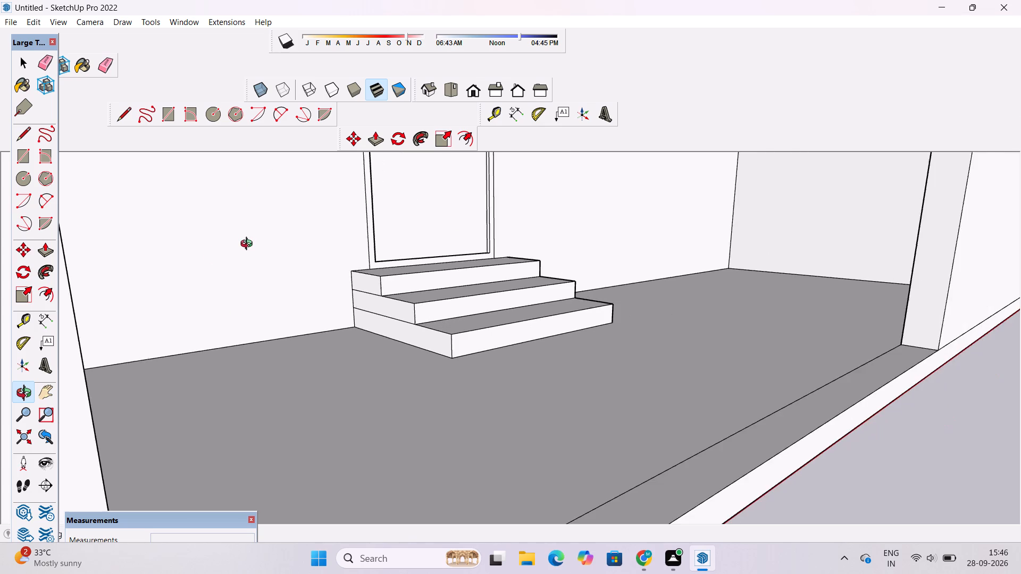
{"action": "scroll", "coordinate": [177, 163], "scroll_direction": "up", "scroll_amount": 3}
{"action": "left_click", "coordinate": [106, 63]}
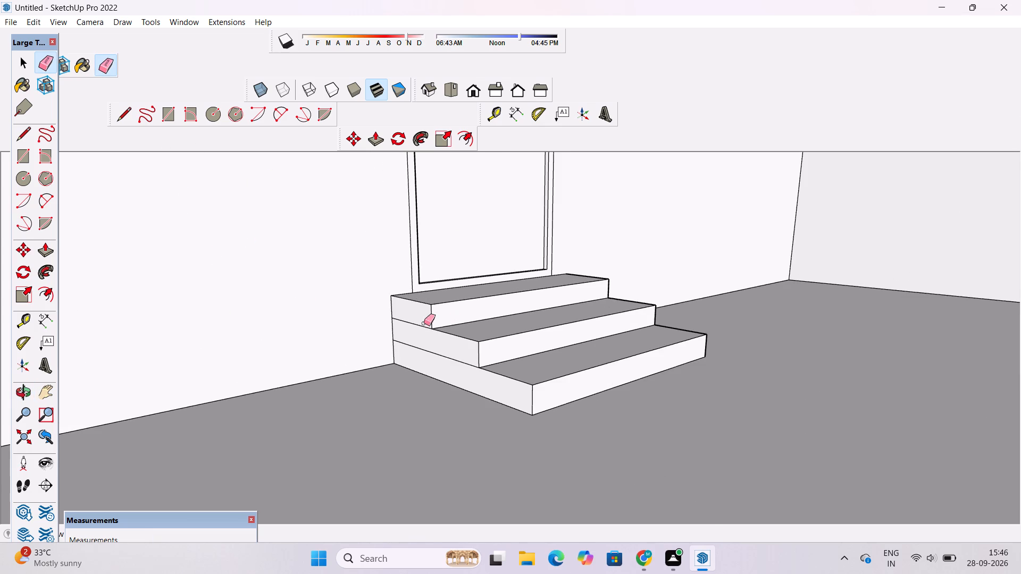
{"action": "scroll", "coordinate": [412, 323], "scroll_direction": "up", "scroll_amount": 6}
{"action": "left_click_drag", "start_coordinate": [432, 313], "coordinate": [440, 379]}
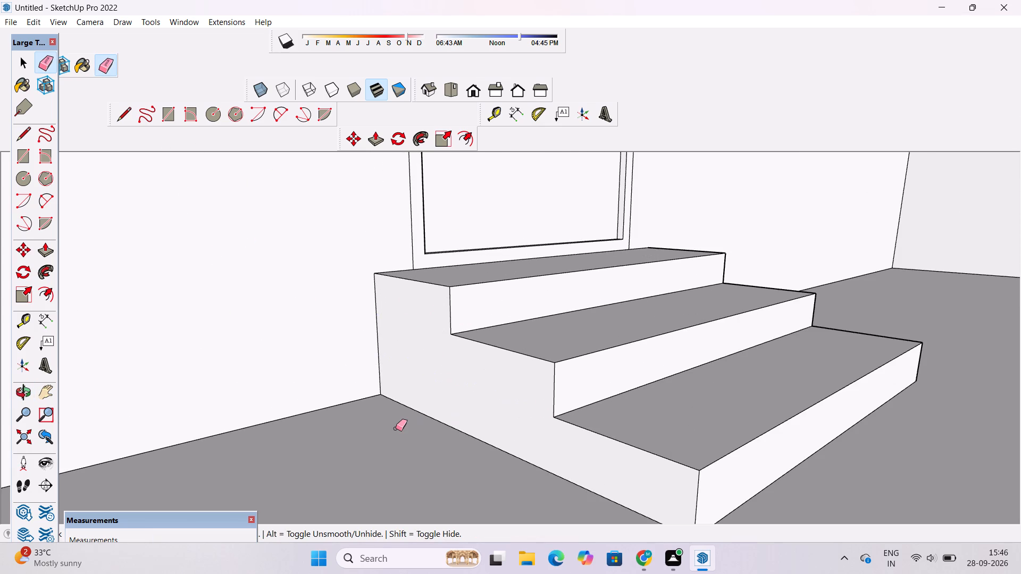
Erase the two horizontal lines dividing the stair's opposite side face, away from the window.
{"action": "key", "text": "o"}
{"action": "scroll", "coordinate": [395, 424], "scroll_direction": "down", "scroll_amount": 7}
{"action": "left_click_drag", "start_coordinate": [721, 350], "coordinate": [274, 431]}
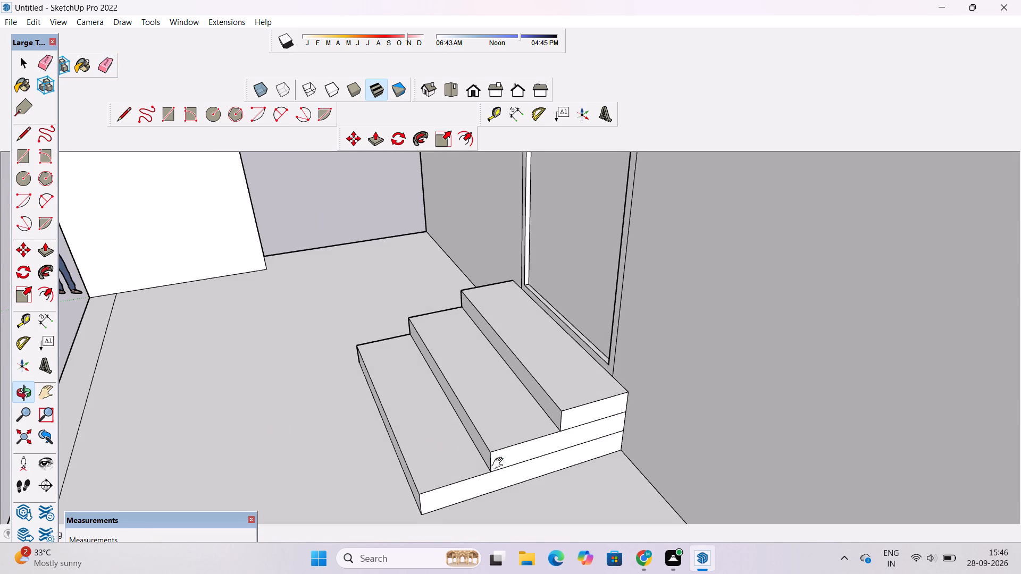
{"action": "left_click_drag", "start_coordinate": [500, 462], "coordinate": [500, 378], "text": "shift"}
{"action": "scroll", "coordinate": [506, 398], "scroll_direction": "up", "scroll_amount": 4}
{"action": "left_click_drag", "start_coordinate": [539, 412], "coordinate": [555, 352]}
{"action": "left_click_drag", "start_coordinate": [560, 349], "coordinate": [531, 362], "text": "shift"}
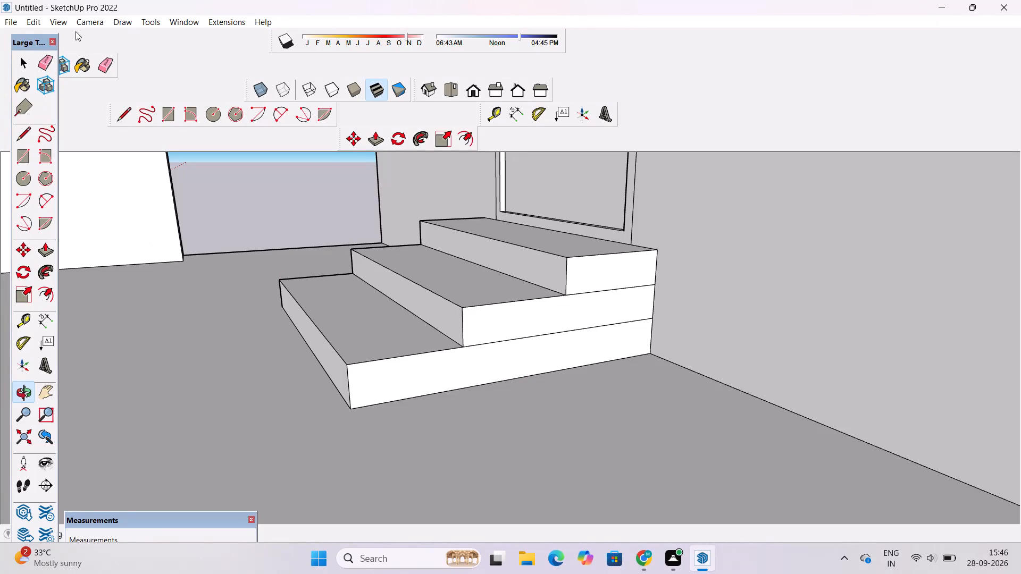
{"action": "left_click", "coordinate": [44, 61]}
{"action": "left_click_drag", "start_coordinate": [627, 283], "coordinate": [620, 325]}
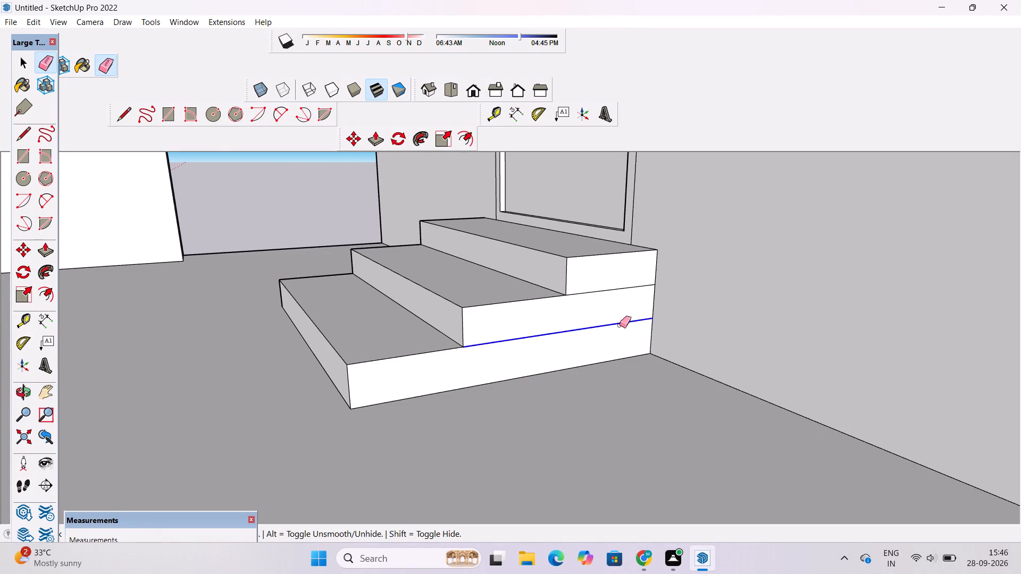
{"action": "left_click_drag", "start_coordinate": [620, 325], "coordinate": [612, 317]}
{"action": "left_click_drag", "start_coordinate": [601, 285], "coordinate": [601, 291]}
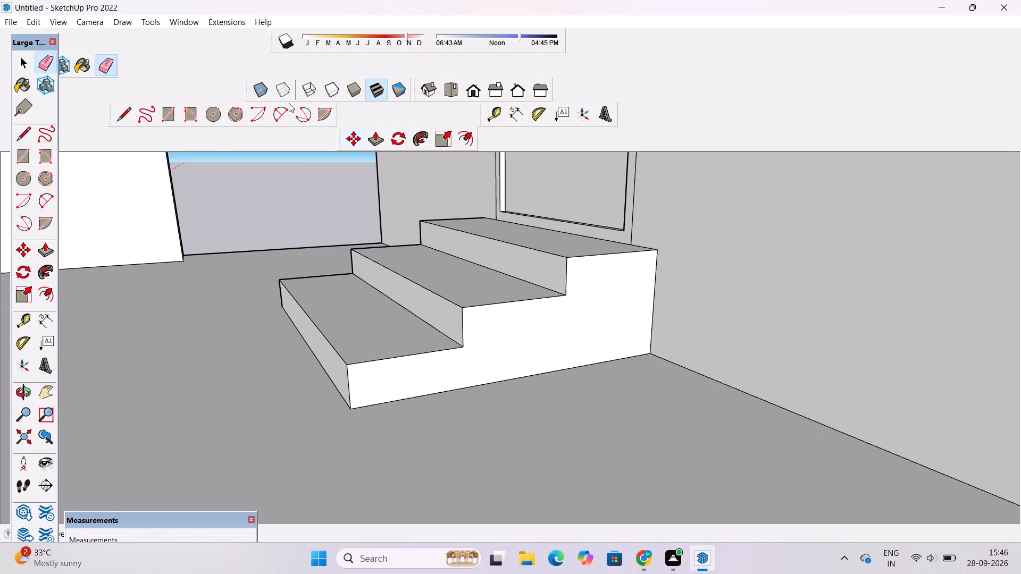
Examine the cleaned-up stair from several angles, along with the porch and the whole building.
{"action": "left_click", "coordinate": [21, 394]}
{"action": "left_click_drag", "start_coordinate": [232, 365], "coordinate": [401, 350]}
{"action": "scroll", "coordinate": [401, 350], "scroll_direction": "down", "scroll_amount": 5}
{"action": "left_click_drag", "start_coordinate": [386, 360], "coordinate": [459, 398]}
{"action": "left_click_drag", "start_coordinate": [362, 399], "coordinate": [506, 386]}
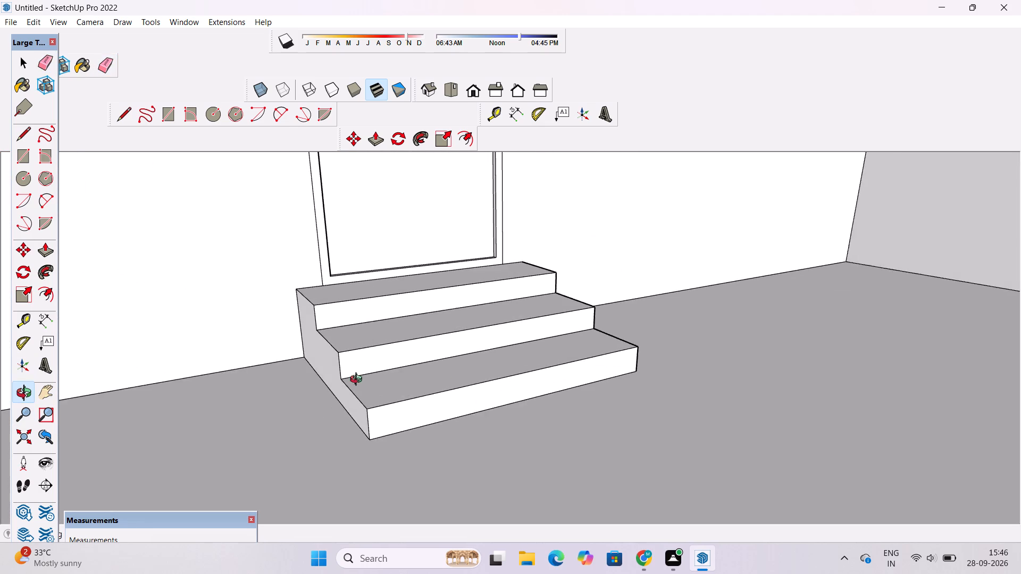
{"action": "scroll", "coordinate": [323, 379], "scroll_direction": "up", "scroll_amount": 3}
{"action": "left_click_drag", "start_coordinate": [338, 388], "coordinate": [346, 315], "text": "shift"}
{"action": "left_click_drag", "start_coordinate": [364, 349], "coordinate": [417, 396]}
{"action": "scroll", "coordinate": [432, 393], "scroll_direction": "down", "scroll_amount": 6}
{"action": "left_click_drag", "start_coordinate": [472, 377], "coordinate": [462, 433]}
{"action": "scroll", "coordinate": [499, 398], "scroll_direction": "up", "scroll_amount": 4}
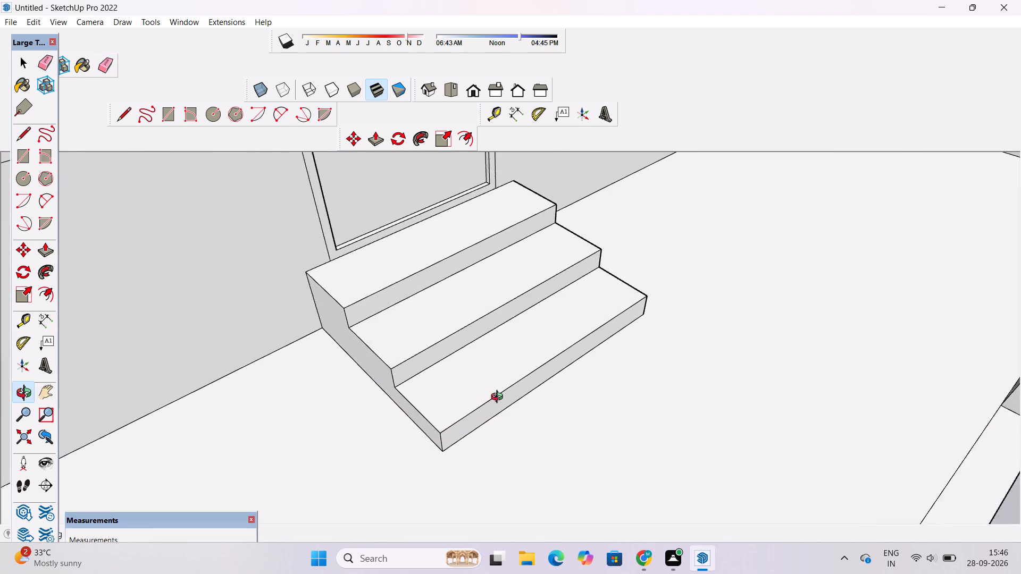
{"action": "left_click_drag", "start_coordinate": [523, 385], "coordinate": [455, 406]}
{"action": "scroll", "coordinate": [466, 396], "scroll_direction": "down", "scroll_amount": 13}
{"action": "left_click_drag", "start_coordinate": [545, 404], "coordinate": [500, 250]}
{"action": "scroll", "coordinate": [498, 252], "scroll_direction": "down", "scroll_amount": 6}
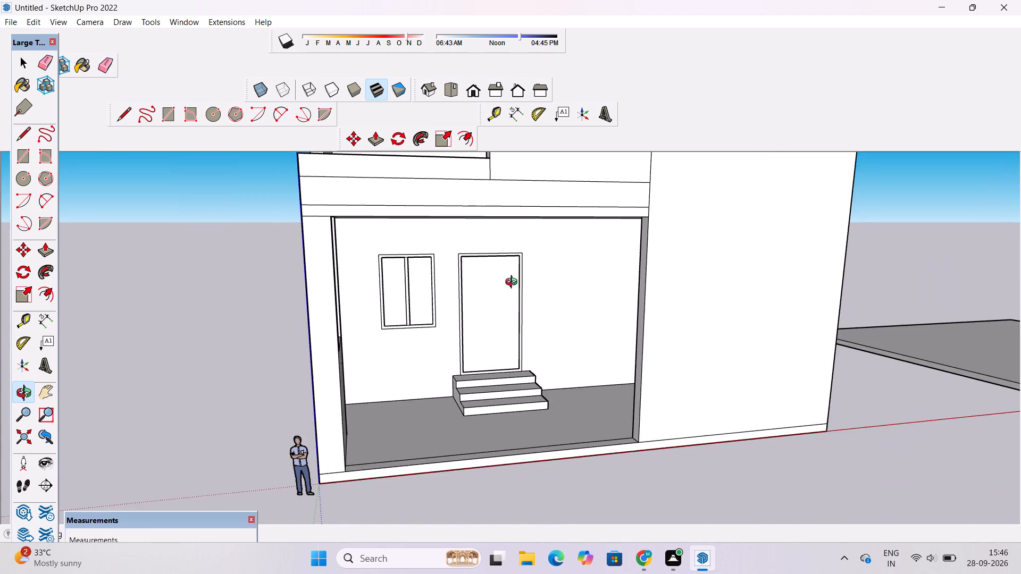
{"action": "left_click_drag", "start_coordinate": [549, 323], "coordinate": [308, 404]}
{"action": "left_click_drag", "start_coordinate": [317, 404], "coordinate": [568, 370]}
{"action": "scroll", "coordinate": [580, 364], "scroll_direction": "down", "scroll_amount": 3}
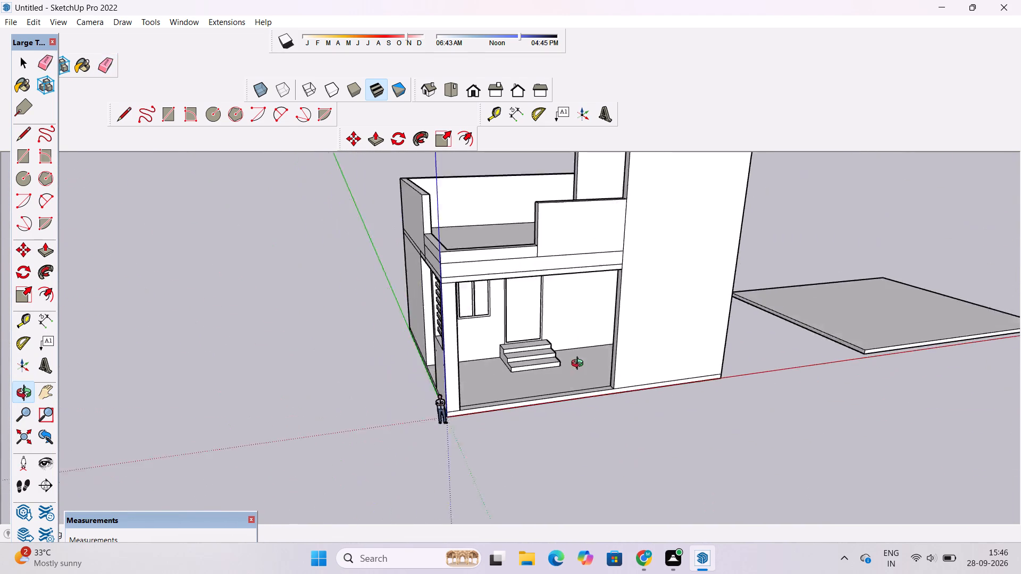
Examine the porch, its stair, door and window, the louvred side opening and the terrace above from several angles.
{"action": "scroll", "coordinate": [580, 365], "scroll_direction": "down", "scroll_amount": 3}
{"action": "left_click_drag", "start_coordinate": [553, 376], "coordinate": [533, 338], "text": "shift"}
{"action": "scroll", "coordinate": [438, 342], "scroll_direction": "up", "scroll_amount": 5}
{"action": "left_click_drag", "start_coordinate": [144, 373], "coordinate": [544, 375]}
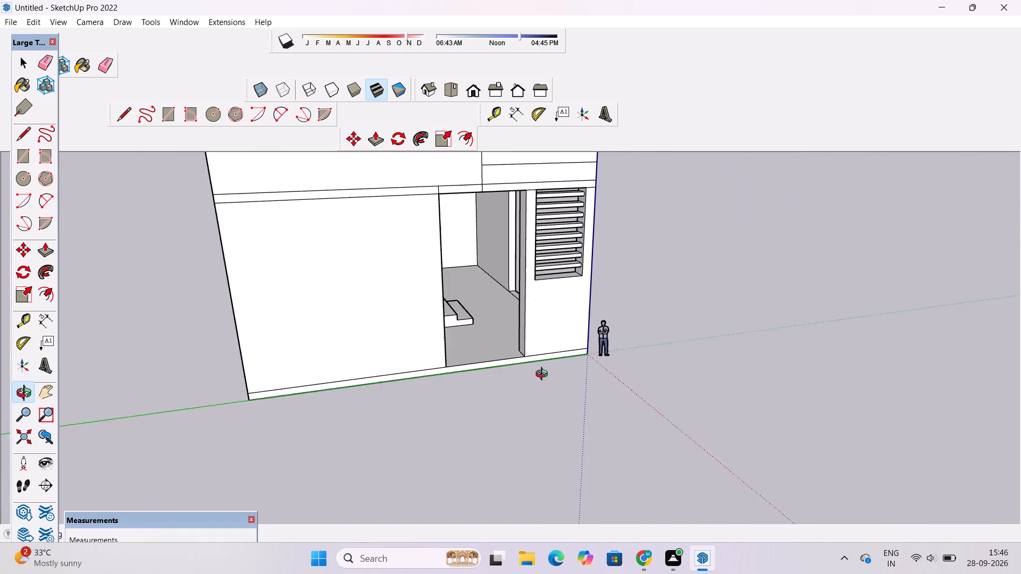
{"action": "left_click_drag", "start_coordinate": [544, 375], "coordinate": [604, 368]}
{"action": "left_click_drag", "start_coordinate": [737, 325], "coordinate": [432, 347]}
{"action": "left_click_drag", "start_coordinate": [760, 344], "coordinate": [578, 373]}
{"action": "left_click_drag", "start_coordinate": [517, 412], "coordinate": [508, 386], "text": "shift"}
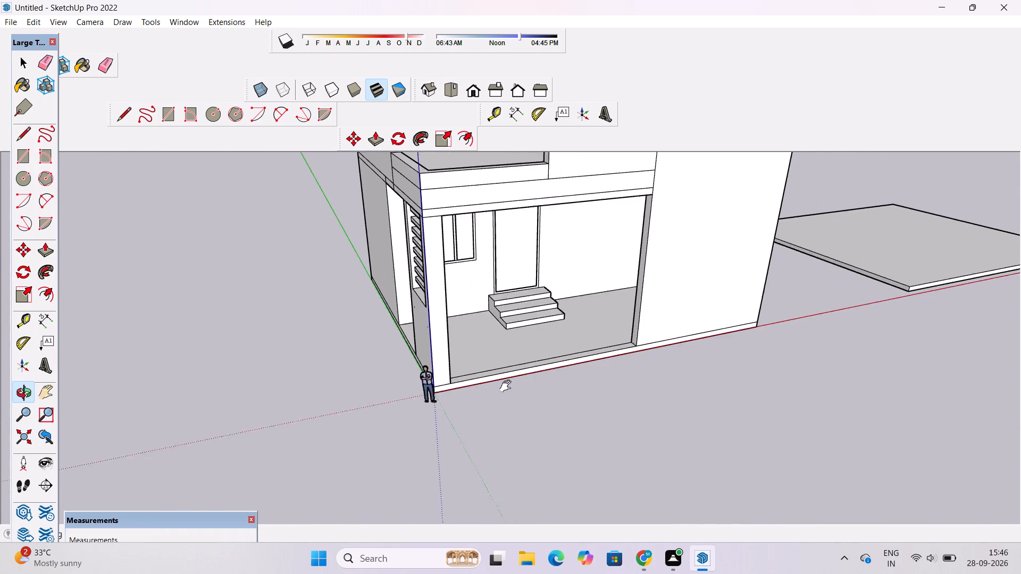
{"action": "left_click_drag", "start_coordinate": [508, 386], "coordinate": [499, 342], "text": "shift"}
{"action": "scroll", "coordinate": [508, 333], "scroll_direction": "up", "scroll_amount": 4}
{"action": "left_click_drag", "start_coordinate": [557, 319], "coordinate": [554, 340]}
{"action": "left_click_drag", "start_coordinate": [592, 375], "coordinate": [525, 386]}
{"action": "scroll", "coordinate": [503, 374], "scroll_direction": "up", "scroll_amount": 2}
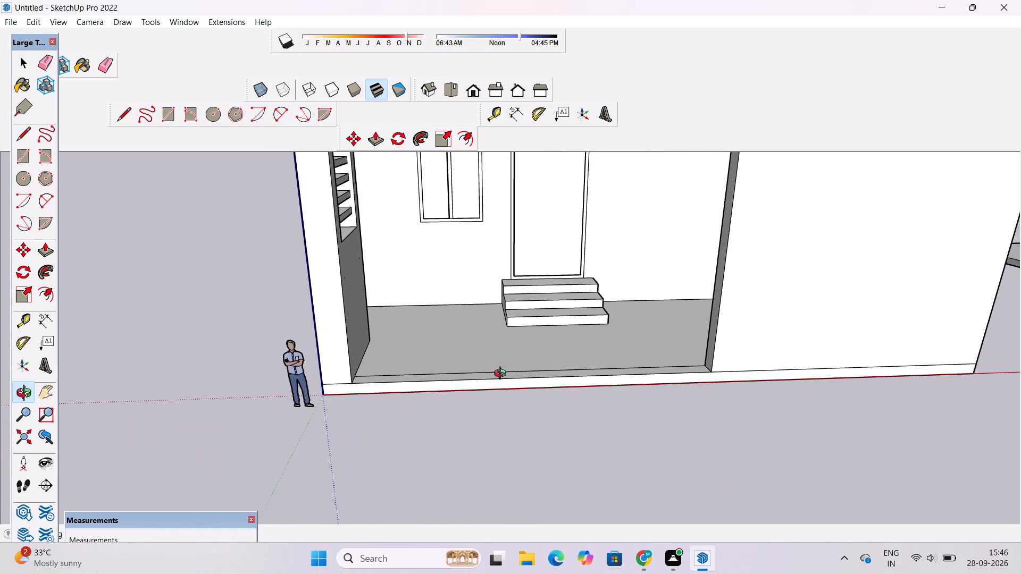
{"action": "scroll", "coordinate": [503, 375], "scroll_direction": "up", "scroll_amount": 3}
{"action": "scroll", "coordinate": [503, 375], "scroll_direction": "down", "scroll_amount": 7}
{"action": "left_click_drag", "start_coordinate": [485, 377], "coordinate": [548, 449], "text": "shift"}
{"action": "scroll", "coordinate": [613, 431], "scroll_direction": "up", "scroll_amount": 4}
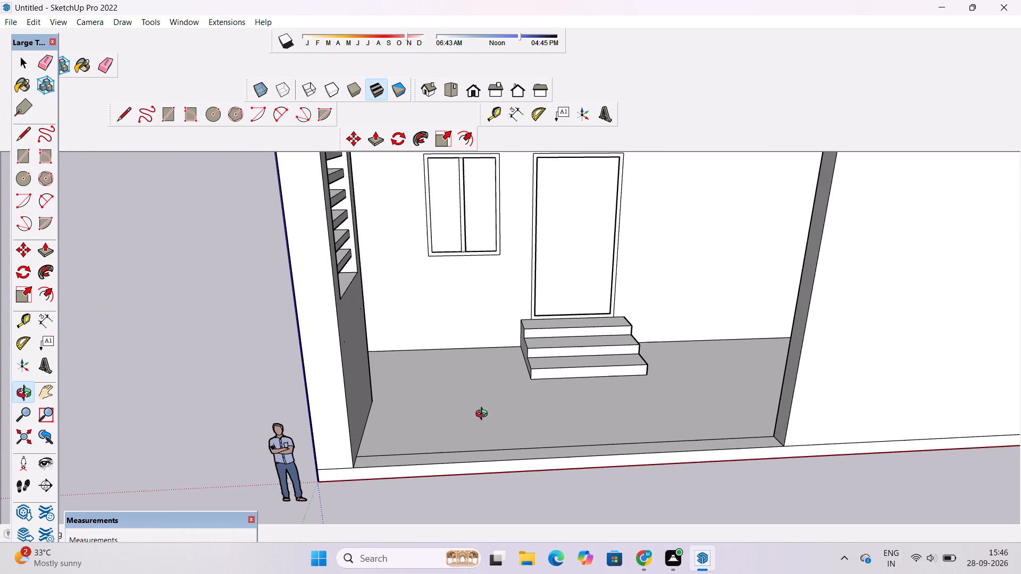
{"action": "scroll", "coordinate": [484, 415], "scroll_direction": "up", "scroll_amount": 1}
{"action": "left_click_drag", "start_coordinate": [479, 415], "coordinate": [495, 425]}
{"action": "scroll", "coordinate": [432, 413], "scroll_direction": "up", "scroll_amount": 1}
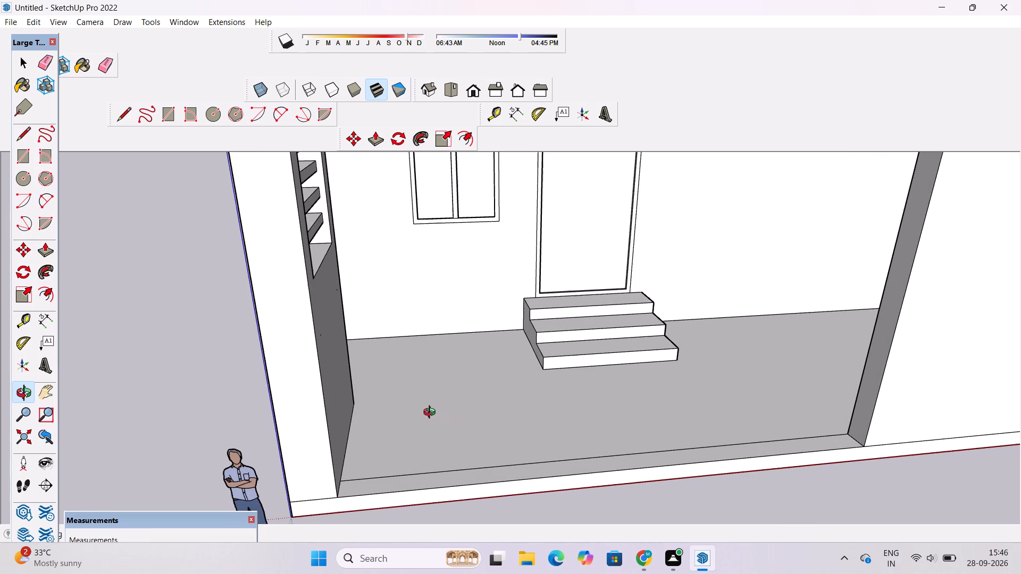
{"action": "scroll", "coordinate": [432, 413], "scroll_direction": "up", "scroll_amount": 3}
{"action": "scroll", "coordinate": [432, 413], "scroll_direction": "down", "scroll_amount": 2}
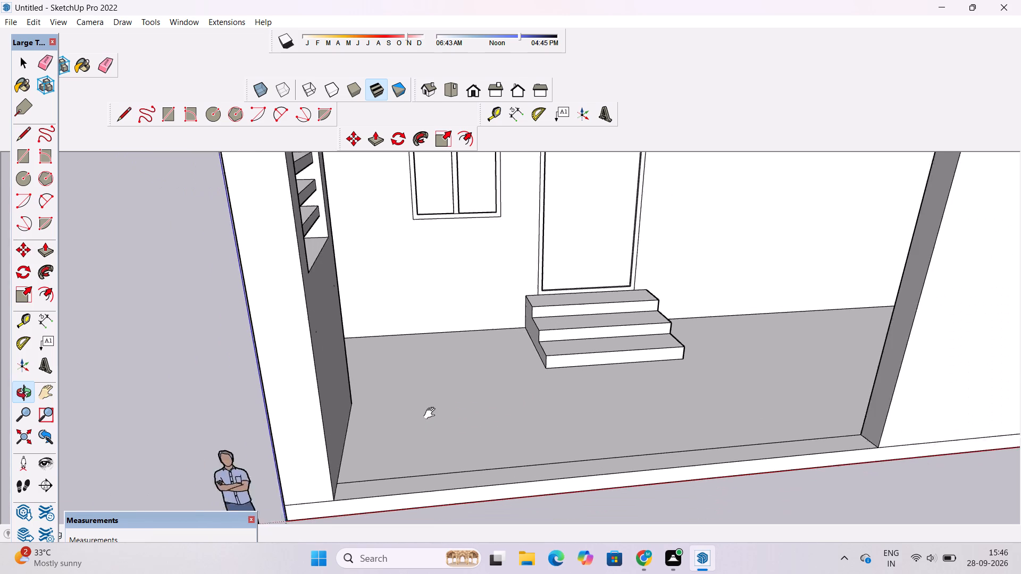
{"action": "scroll", "coordinate": [432, 413], "scroll_direction": "down", "scroll_amount": 2}
{"action": "left_click_drag", "start_coordinate": [457, 433], "coordinate": [458, 402]}
{"action": "scroll", "coordinate": [458, 399], "scroll_direction": "down", "scroll_amount": 3}
{"action": "left_click_drag", "start_coordinate": [459, 398], "coordinate": [456, 422], "text": "shift"}
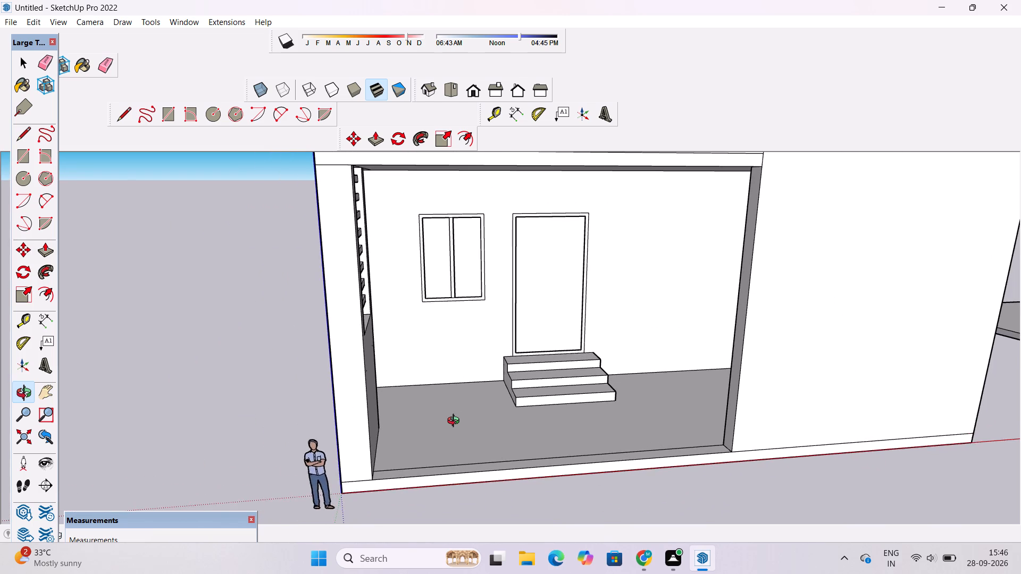
{"action": "scroll", "coordinate": [456, 422], "scroll_direction": "up", "scroll_amount": 4}
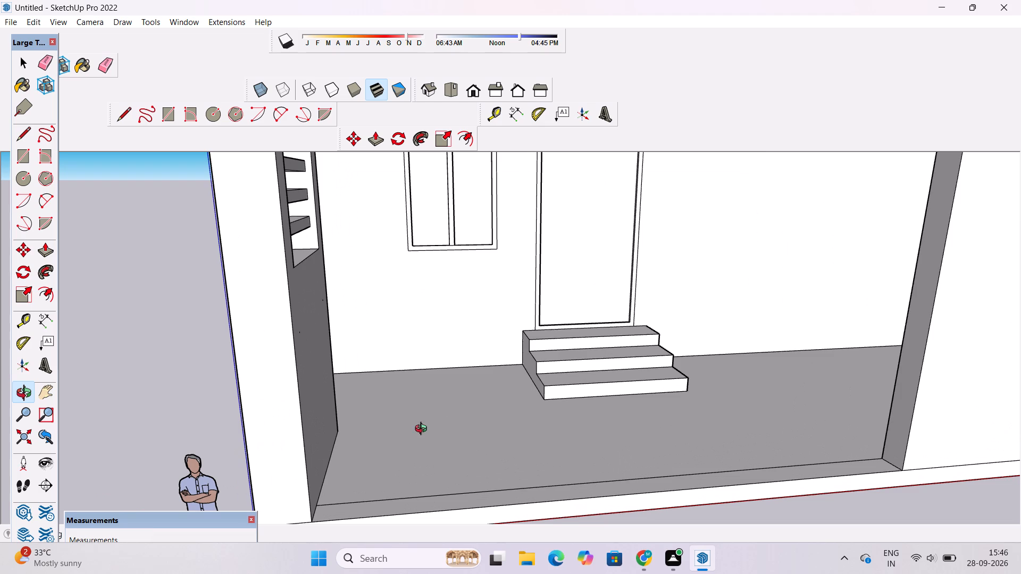
{"action": "scroll", "coordinate": [397, 430], "scroll_direction": "down", "scroll_amount": 6}
{"action": "left_click_drag", "start_coordinate": [513, 389], "coordinate": [489, 424], "text": "shift"}
{"action": "left_click_drag", "start_coordinate": [452, 483], "coordinate": [465, 452], "text": "shift"}
{"action": "scroll", "coordinate": [440, 448], "scroll_direction": "up", "scroll_amount": 4}
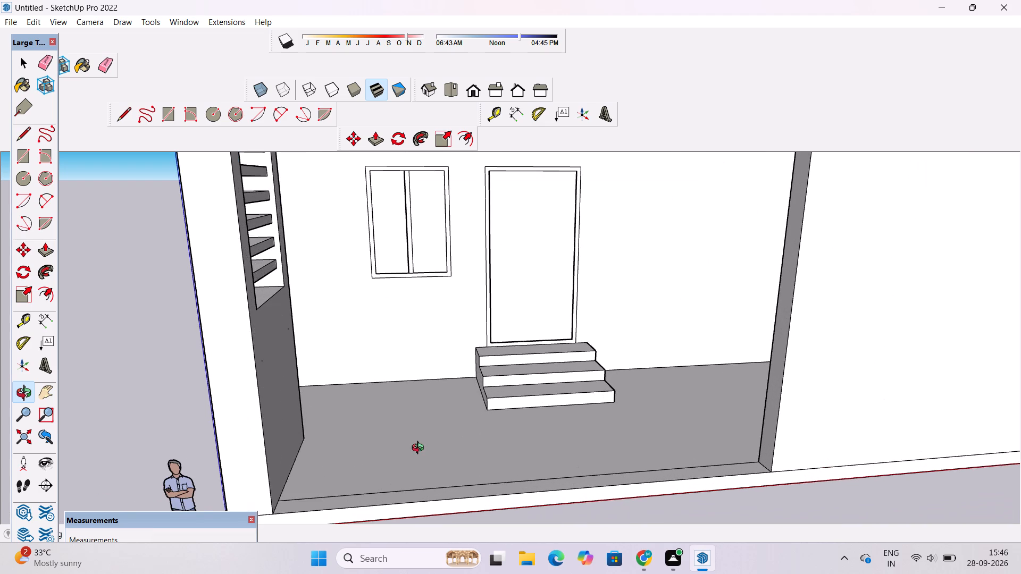
{"action": "left_click_drag", "start_coordinate": [400, 459], "coordinate": [454, 442]}
{"action": "scroll", "coordinate": [454, 440], "scroll_direction": "down", "scroll_amount": 9}
{"action": "left_click_drag", "start_coordinate": [472, 409], "coordinate": [394, 457], "text": "shift"}
{"action": "scroll", "coordinate": [253, 433], "scroll_direction": "up", "scroll_amount": 5}
{"action": "left_click_drag", "start_coordinate": [253, 433], "coordinate": [442, 500]}
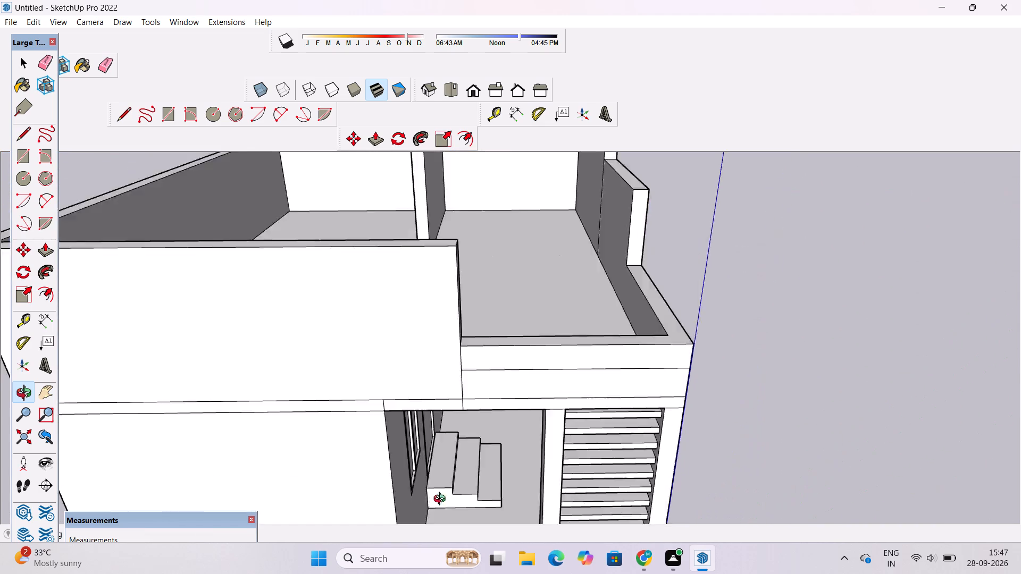
{"action": "left_click_drag", "start_coordinate": [442, 500], "coordinate": [329, 500]}
{"action": "scroll", "coordinate": [513, 370], "scroll_direction": "up", "scroll_amount": 2}
{"action": "left_click_drag", "start_coordinate": [567, 355], "coordinate": [511, 345]}
{"action": "scroll", "coordinate": [506, 340], "scroll_direction": "down", "scroll_amount": 3}
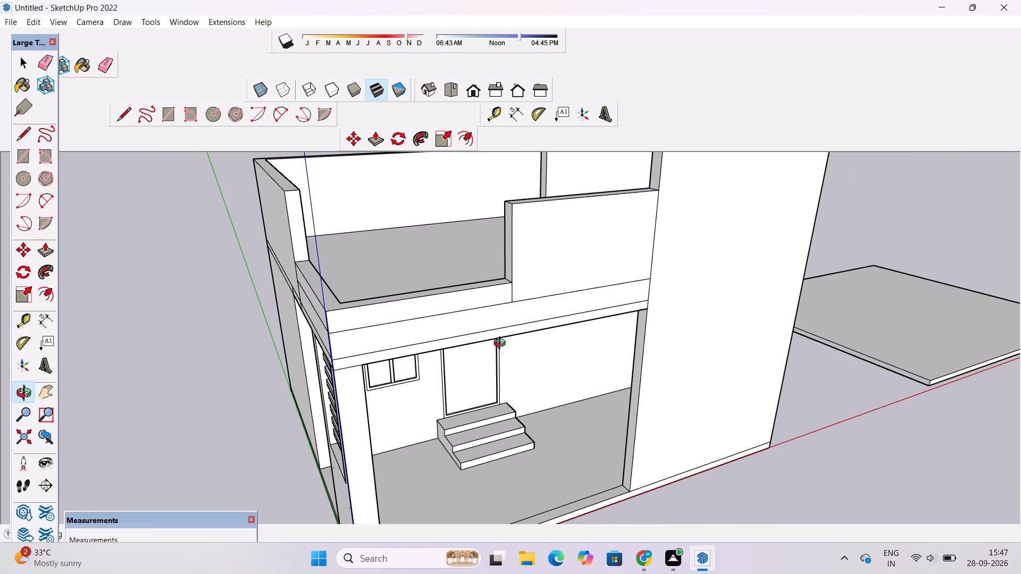
{"action": "scroll", "coordinate": [501, 345], "scroll_direction": "up", "scroll_amount": 4}
{"action": "scroll", "coordinate": [501, 345], "scroll_direction": "down", "scroll_amount": 4}
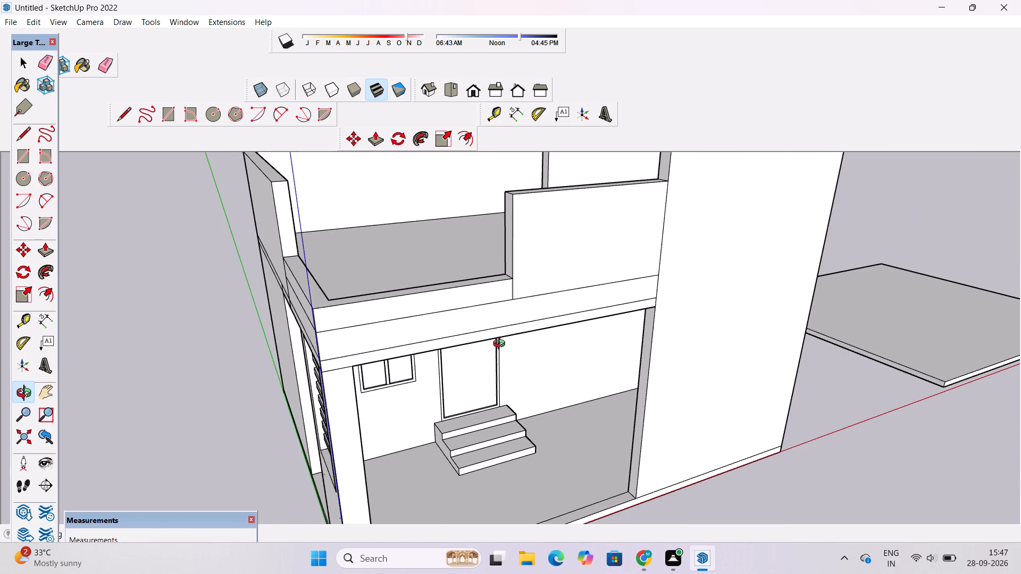
{"action": "scroll", "coordinate": [501, 345], "scroll_direction": "up", "scroll_amount": 2}
{"action": "scroll", "coordinate": [501, 345], "scroll_direction": "down", "scroll_amount": 2}
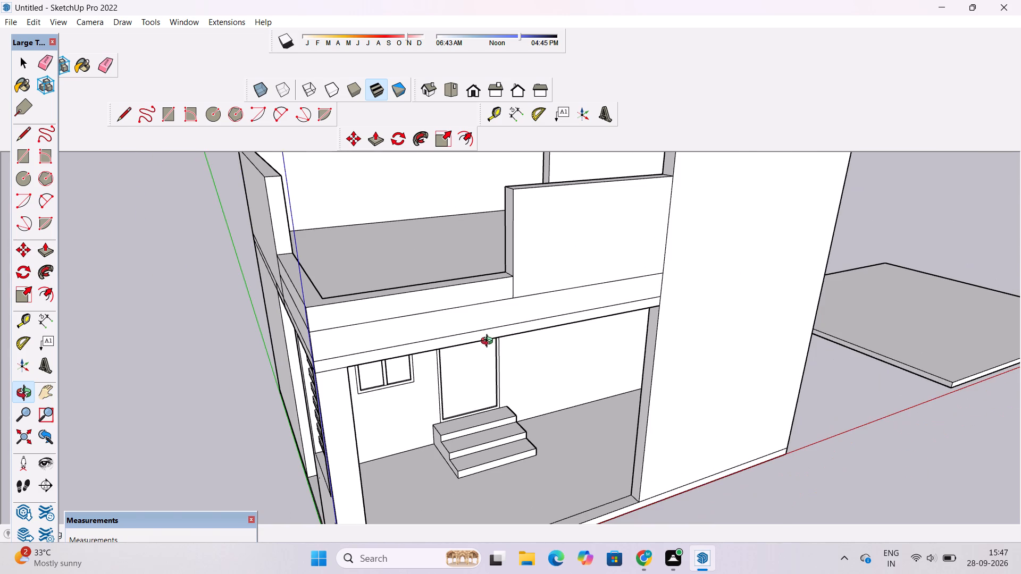
Draw a vertical centre line about 7' 6" long on the narrow end face of the terrace's front wall.
{"action": "left_click_drag", "start_coordinate": [470, 350], "coordinate": [601, 393]}
{"action": "left_click_drag", "start_coordinate": [573, 337], "coordinate": [529, 351]}
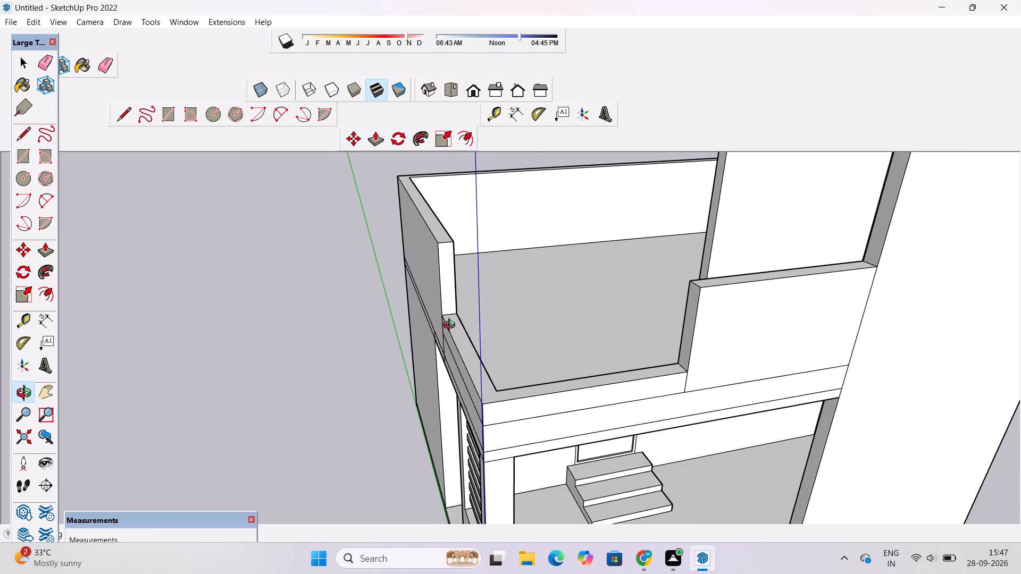
{"action": "scroll", "coordinate": [451, 326], "scroll_direction": "up", "scroll_amount": 2}
{"action": "left_click_drag", "start_coordinate": [451, 326], "coordinate": [583, 327]}
{"action": "left_click_drag", "start_coordinate": [715, 276], "coordinate": [600, 326], "text": "shift"}
{"action": "left_click_drag", "start_coordinate": [601, 353], "coordinate": [658, 343]}
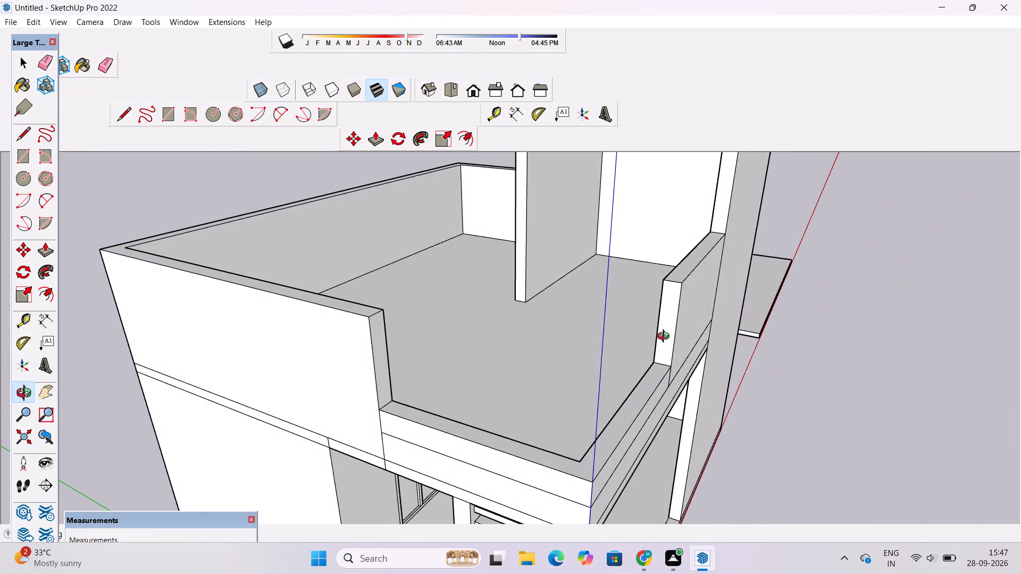
{"action": "scroll", "coordinate": [666, 337], "scroll_direction": "up", "scroll_amount": 2}
{"action": "left_click_drag", "start_coordinate": [664, 332], "coordinate": [517, 330], "text": "shift"}
{"action": "left_click_drag", "start_coordinate": [525, 365], "coordinate": [608, 351]}
{"action": "scroll", "coordinate": [582, 343], "scroll_direction": "up", "scroll_amount": 4}
{"action": "left_click_drag", "start_coordinate": [571, 343], "coordinate": [509, 362]}
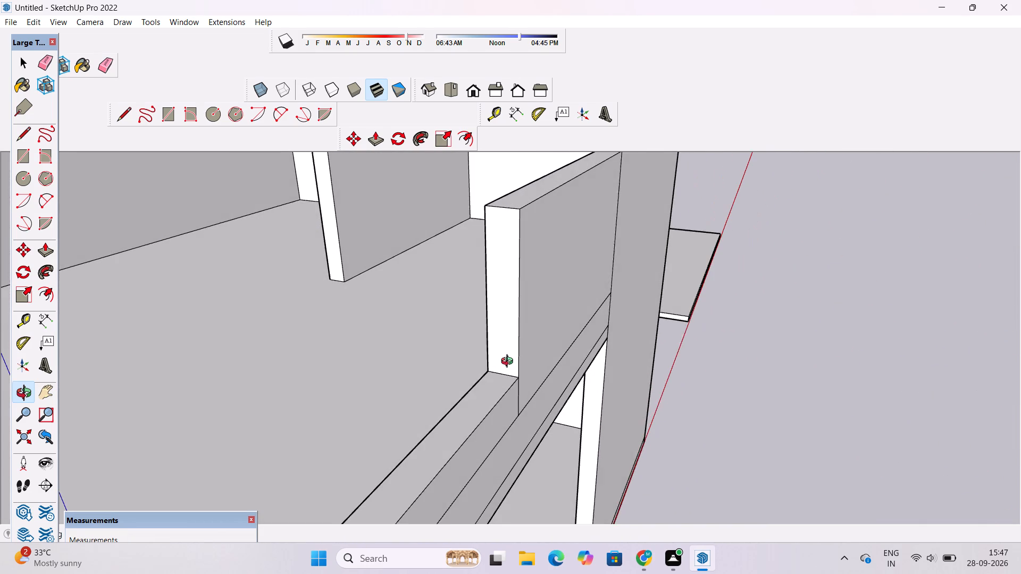
{"action": "scroll", "coordinate": [509, 362], "scroll_direction": "up", "scroll_amount": 2}
{"action": "left_click_drag", "start_coordinate": [508, 363], "coordinate": [499, 369], "text": "shift"}
{"action": "scroll", "coordinate": [495, 378], "scroll_direction": "up", "scroll_amount": 3}
{"action": "key", "text": "l"}
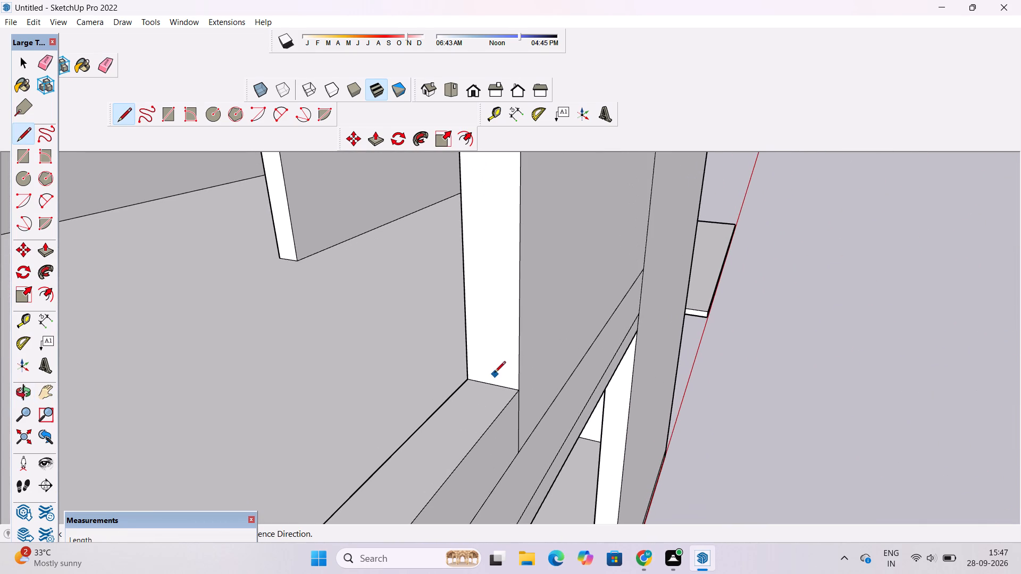
{"action": "scroll", "coordinate": [490, 387], "scroll_direction": "up", "scroll_amount": 3}
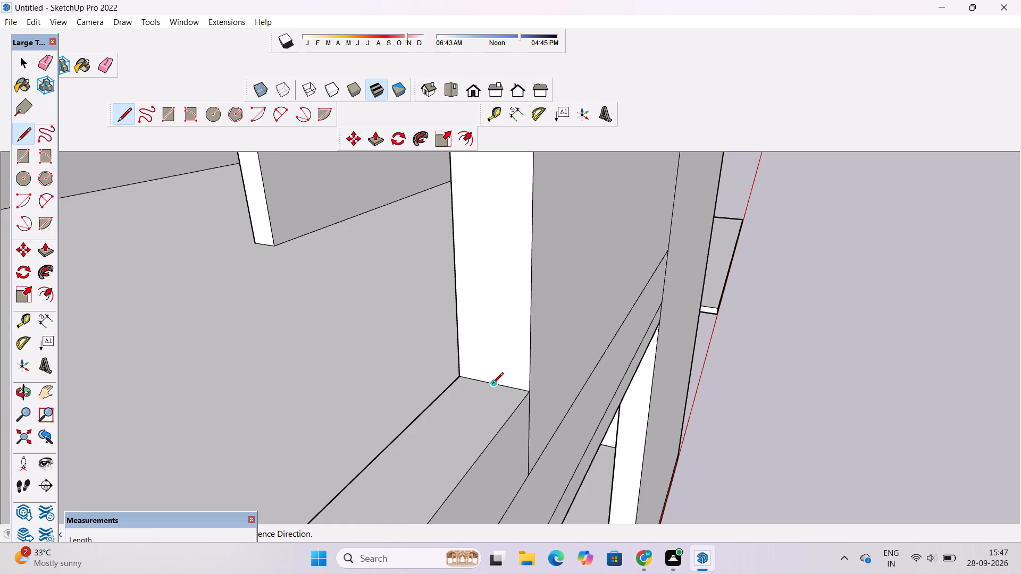
{"action": "left_click", "coordinate": [492, 384]}
{"action": "scroll", "coordinate": [492, 381], "scroll_direction": "down", "scroll_amount": 11}
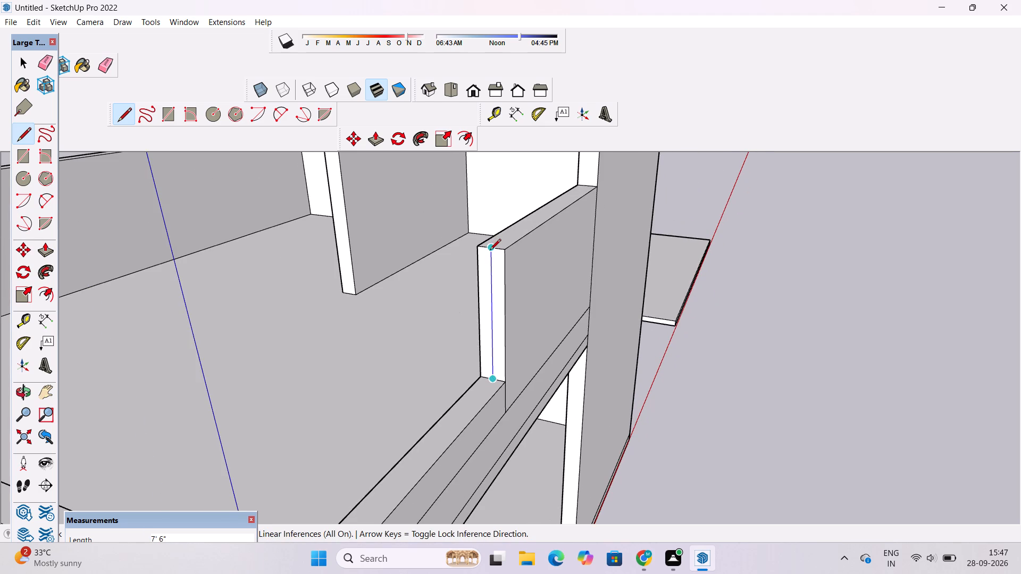
{"action": "left_click", "coordinate": [490, 251]}
{"action": "key", "text": "space"}
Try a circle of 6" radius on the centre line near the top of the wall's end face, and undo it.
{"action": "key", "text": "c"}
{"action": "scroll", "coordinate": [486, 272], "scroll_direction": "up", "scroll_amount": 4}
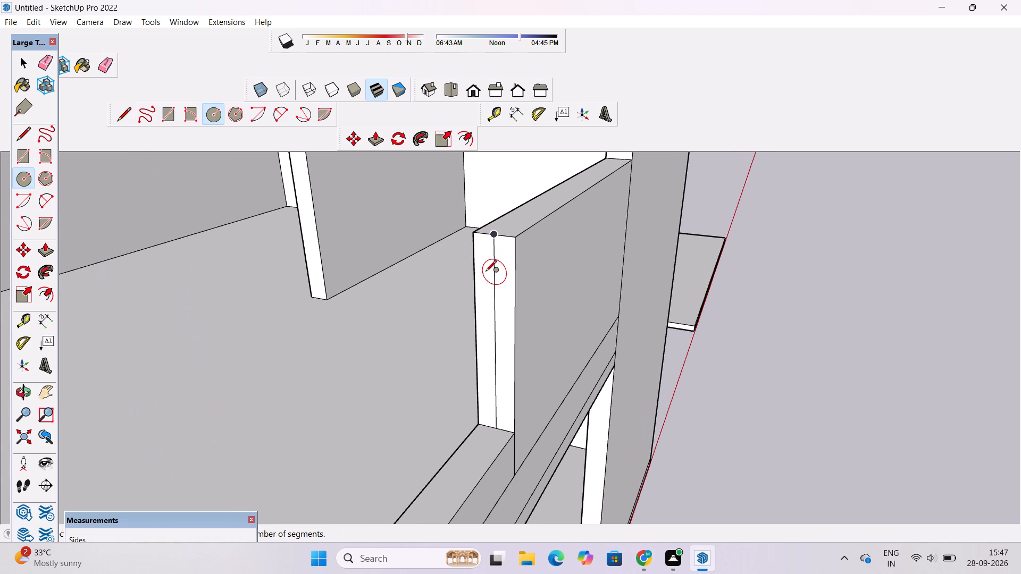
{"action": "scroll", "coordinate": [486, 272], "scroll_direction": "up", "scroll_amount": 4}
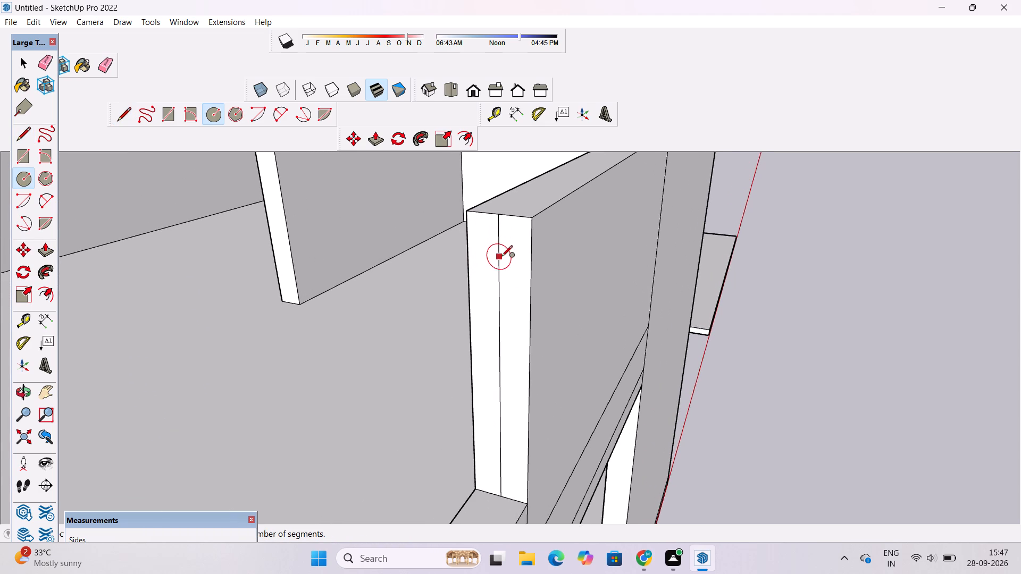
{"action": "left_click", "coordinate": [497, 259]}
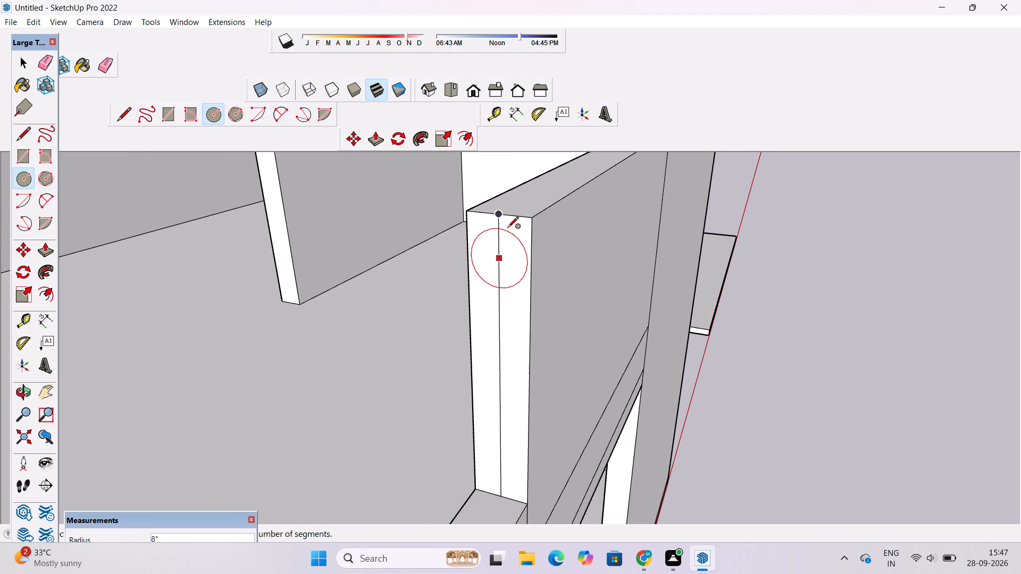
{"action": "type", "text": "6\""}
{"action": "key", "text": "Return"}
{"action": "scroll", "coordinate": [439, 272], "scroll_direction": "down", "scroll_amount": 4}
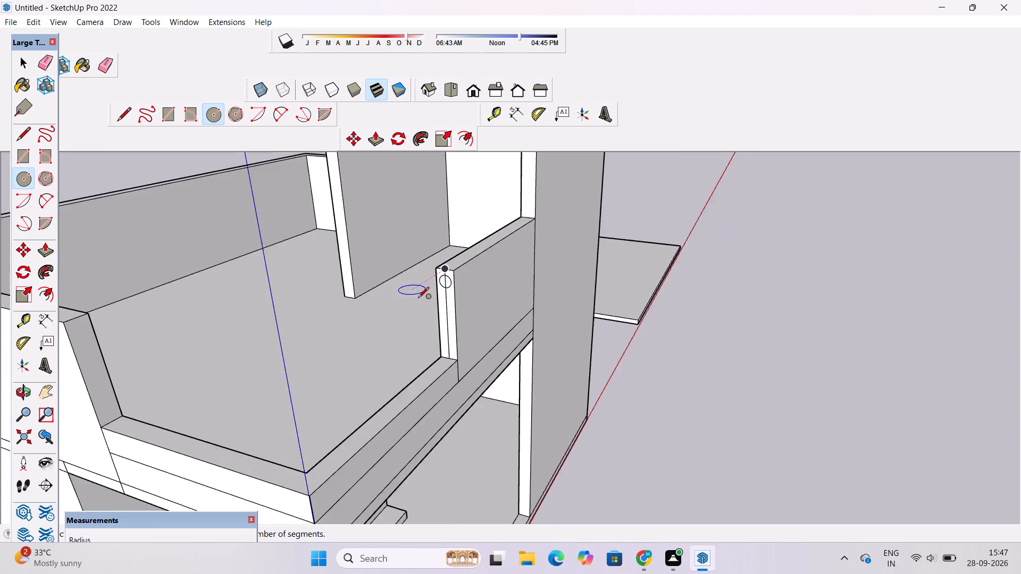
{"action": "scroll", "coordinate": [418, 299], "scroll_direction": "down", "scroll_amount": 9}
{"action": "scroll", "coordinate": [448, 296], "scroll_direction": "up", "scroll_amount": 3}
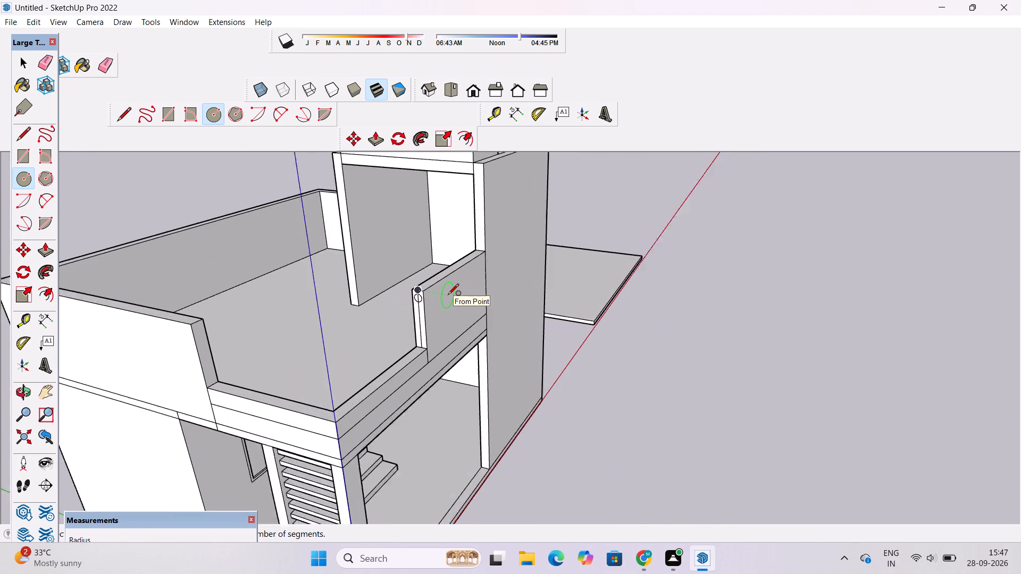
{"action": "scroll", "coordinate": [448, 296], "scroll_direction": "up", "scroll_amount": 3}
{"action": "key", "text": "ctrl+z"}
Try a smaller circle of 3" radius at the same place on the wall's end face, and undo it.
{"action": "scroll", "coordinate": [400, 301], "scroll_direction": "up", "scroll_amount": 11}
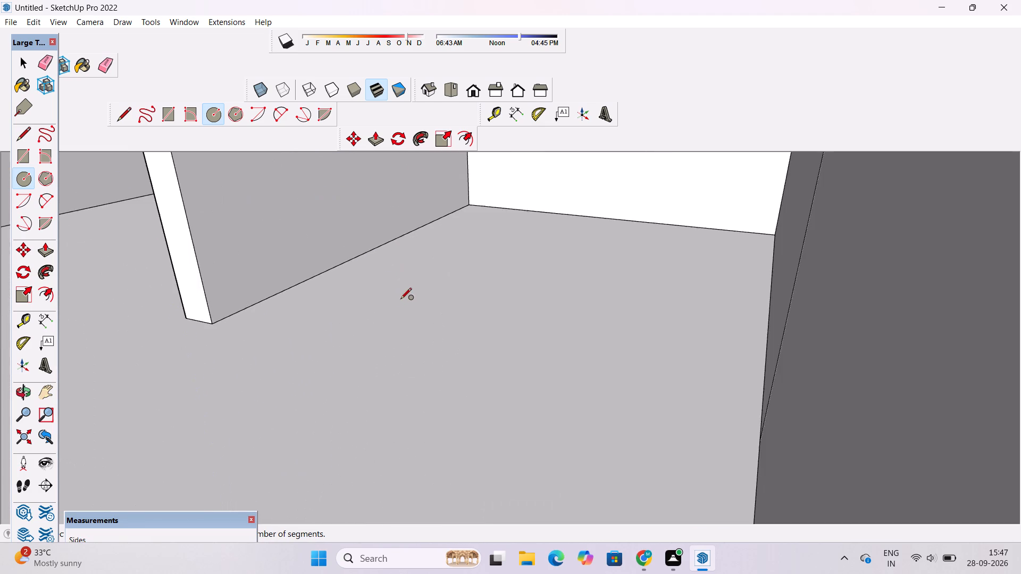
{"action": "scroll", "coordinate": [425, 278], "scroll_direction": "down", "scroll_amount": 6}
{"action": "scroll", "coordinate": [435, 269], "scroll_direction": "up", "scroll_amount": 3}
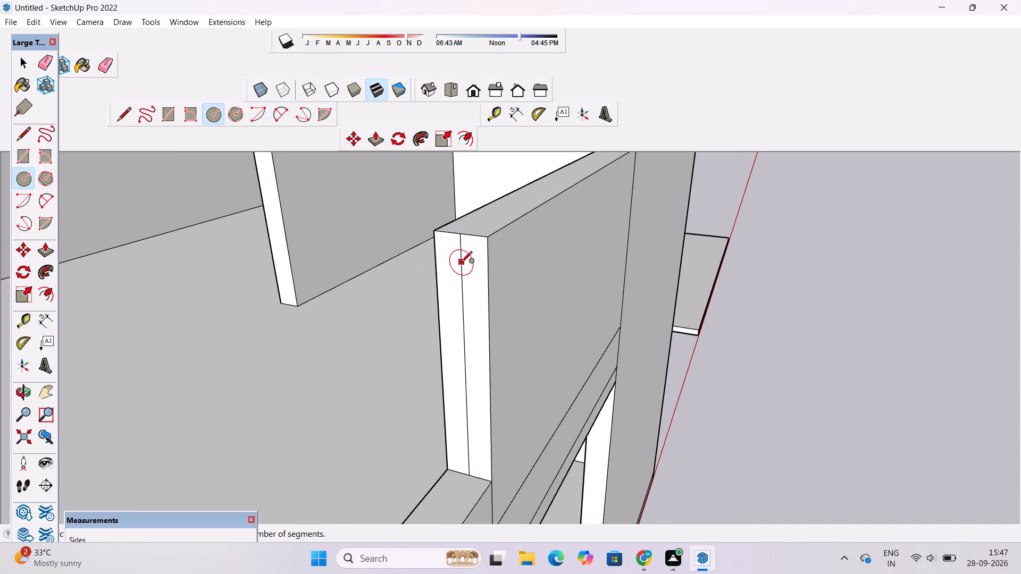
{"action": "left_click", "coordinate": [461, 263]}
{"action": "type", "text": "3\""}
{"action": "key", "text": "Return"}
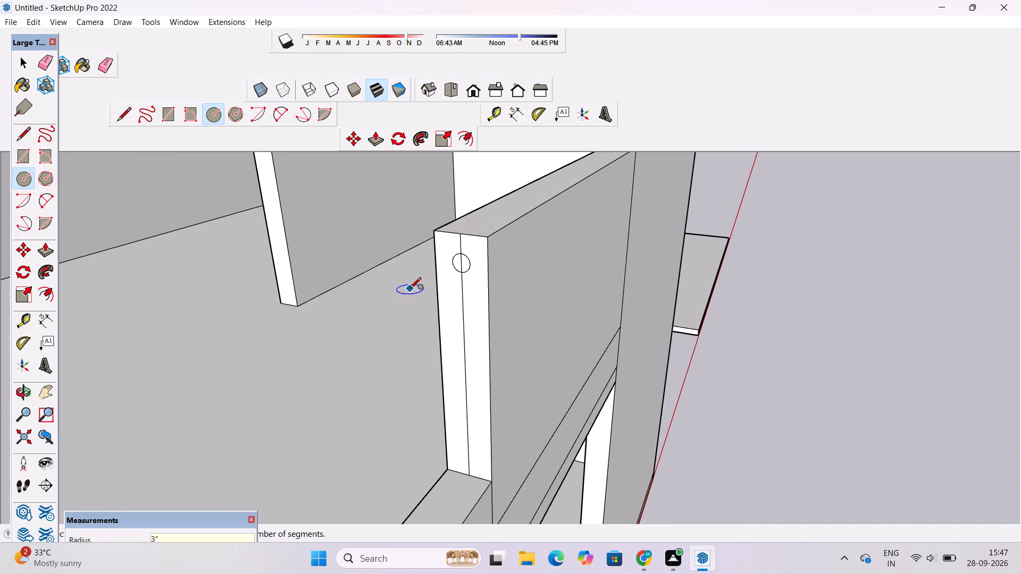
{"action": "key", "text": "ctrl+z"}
Draw a circle of 5" radius centred on the vertical line near the top of the wall's end face.
{"action": "scroll", "coordinate": [454, 262], "scroll_direction": "up", "scroll_amount": 1}
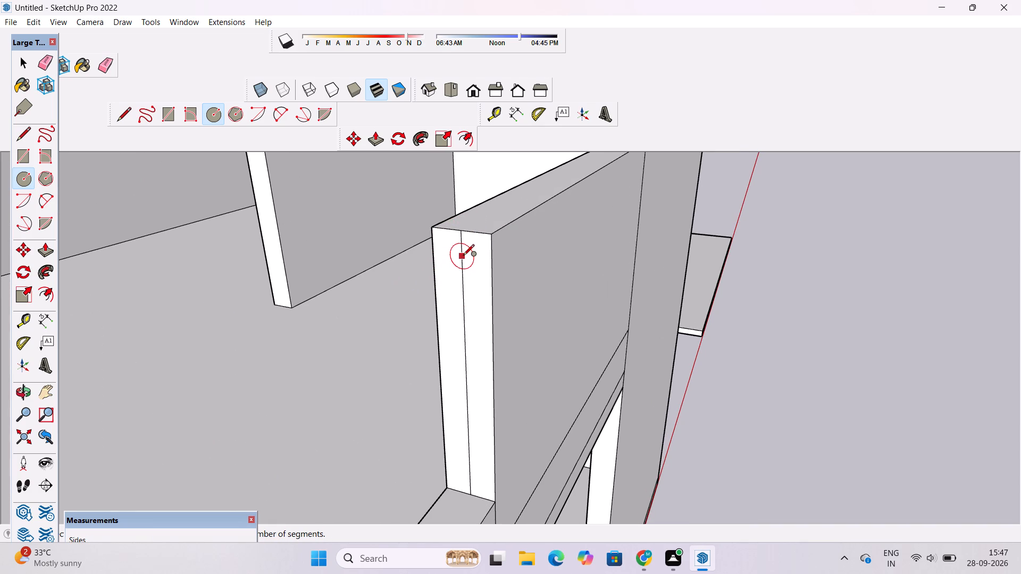
{"action": "left_click", "coordinate": [463, 256]}
{"action": "type", "text": "5\""}
{"action": "key", "text": "Return"}
{"action": "key", "text": "space"}
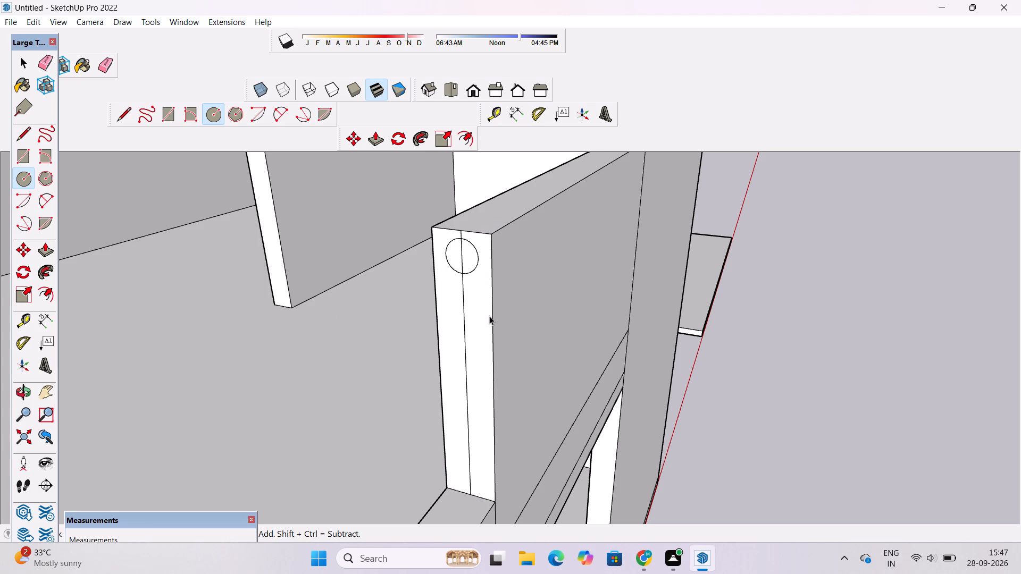
Erase the parts of the vertical centre line that lie inside and above the circle.
{"action": "key", "text": "e"}
{"action": "scroll", "coordinate": [482, 265], "scroll_direction": "up", "scroll_amount": 3}
{"action": "left_click_drag", "start_coordinate": [464, 253], "coordinate": [453, 260]}
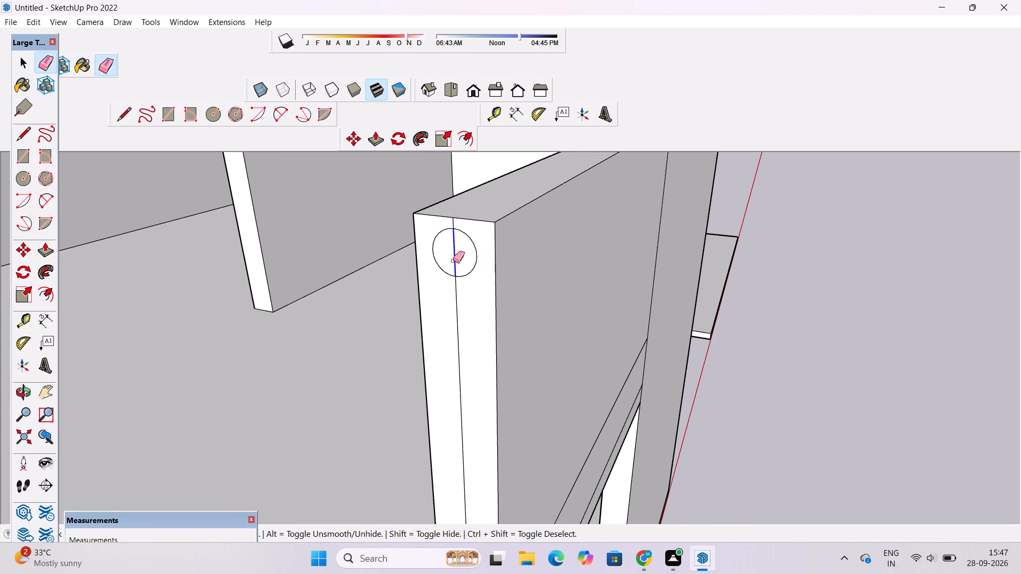
{"action": "left_click_drag", "start_coordinate": [453, 260], "coordinate": [453, 261]}
{"action": "scroll", "coordinate": [452, 222], "scroll_direction": "up", "scroll_amount": 10}
{"action": "left_click_drag", "start_coordinate": [452, 222], "coordinate": [456, 227]}
{"action": "key", "text": "space"}
Set the number of segments of the 5" radius circle on the wall's end face to 60.
{"action": "scroll", "coordinate": [474, 263], "scroll_direction": "up", "scroll_amount": 4}
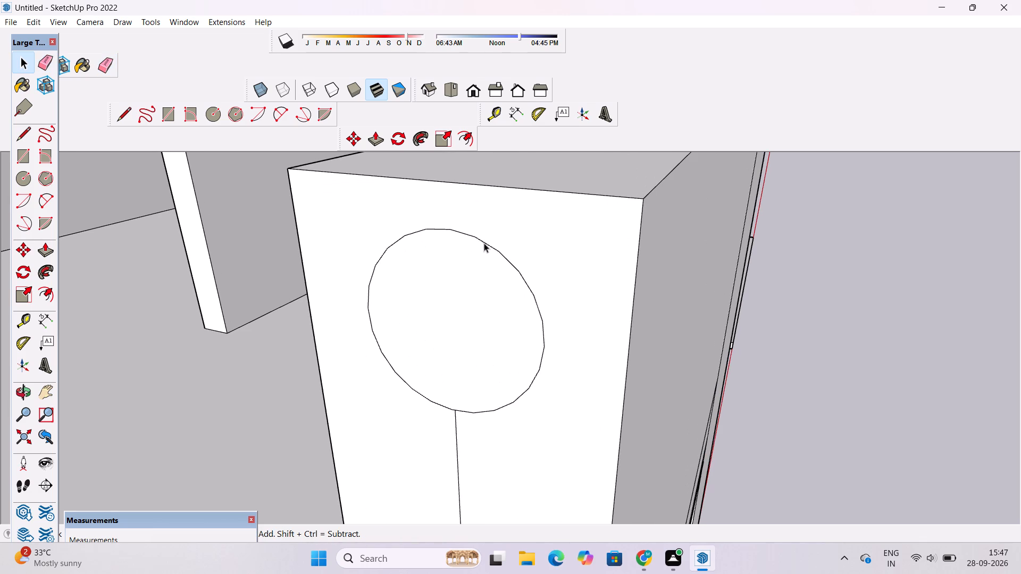
{"action": "left_click", "coordinate": [485, 242]}
{"action": "left_click", "coordinate": [189, 25]}
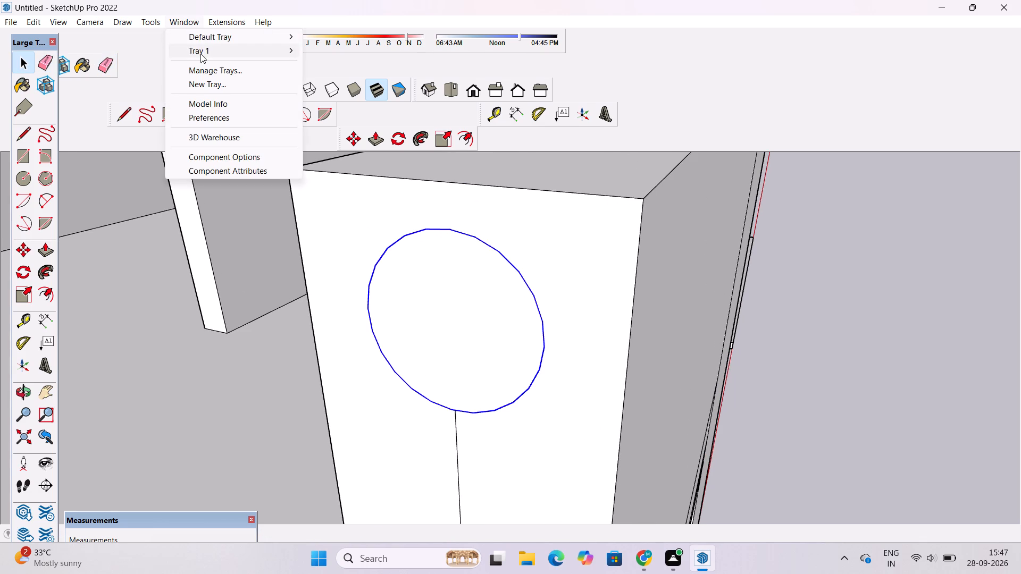
{"action": "left_click", "coordinate": [205, 49]}
{"action": "left_click", "coordinate": [332, 49]}
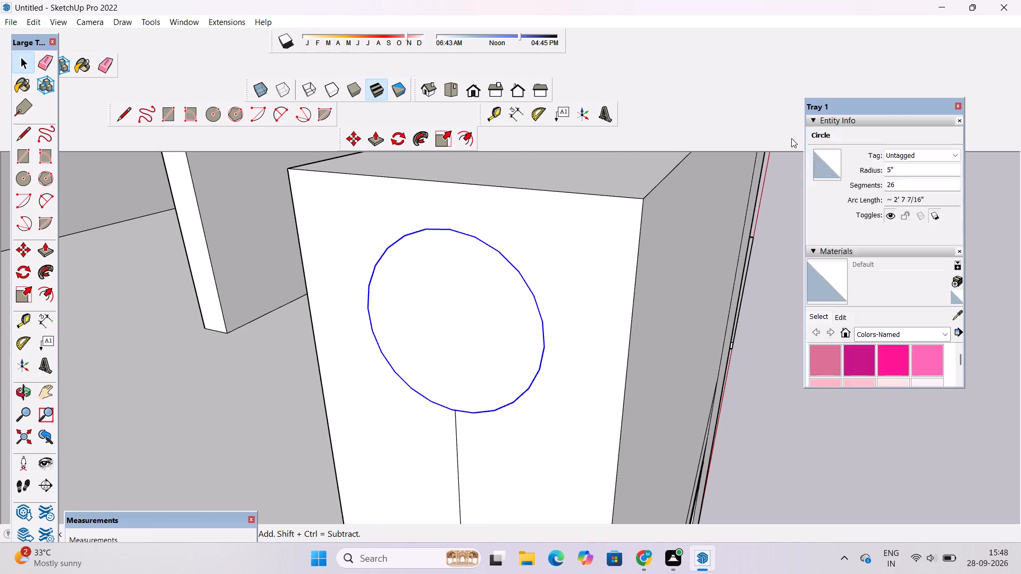
{"action": "left_click", "coordinate": [902, 173]}
{"action": "left_click", "coordinate": [903, 183]}
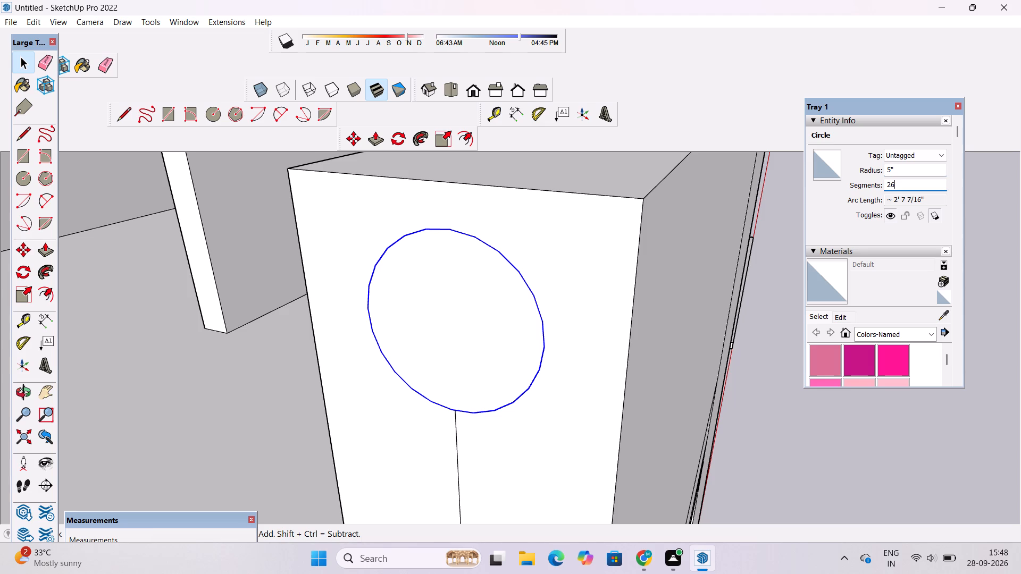
{"action": "key", "text": "BackSpace"}
{"action": "key", "text": "BackSpace"}
{"action": "key", "text": "BackSpace"}
{"action": "key", "text": "BackSpace"}
{"action": "key", "text": "BackSpace"}
{"action": "key", "text": "BackSpace"}
{"action": "key", "text": "BackSpace"}
{"action": "key", "text": "BackSpace"}
{"action": "type", "text": "60"}
{"action": "key", "text": "Return"}
{"action": "key", "text": "o"}
{"action": "scroll", "coordinate": [565, 214], "scroll_direction": "down", "scroll_amount": 4}
{"action": "key", "text": "o"}
{"action": "key", "text": "space"}
{"action": "key", "text": "space"}
{"action": "key", "text": "space"}
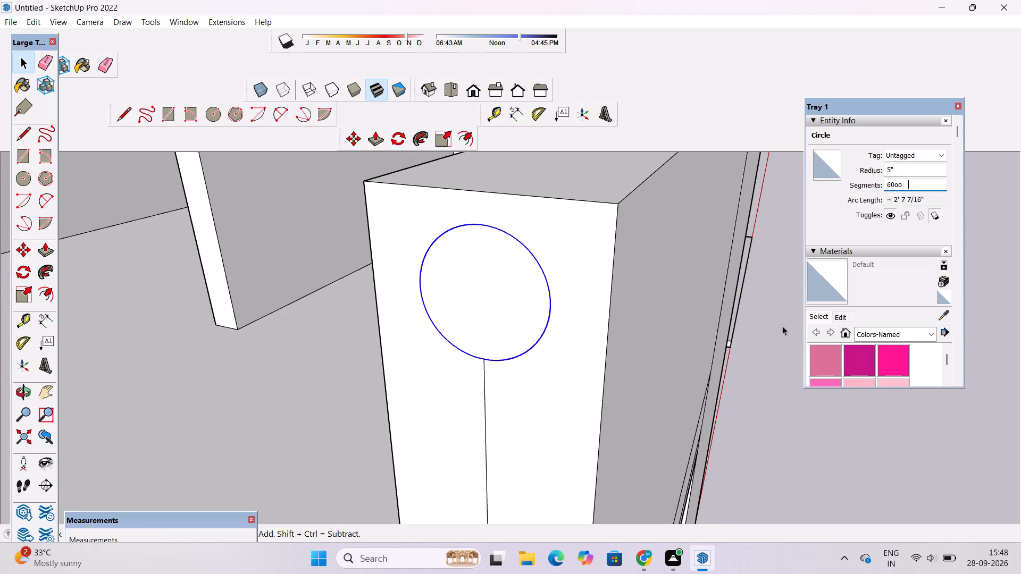
{"action": "left_click", "coordinate": [782, 326]}
Copy the circle with its face 1.5' straight down along the centre line of the wall's end face.
{"action": "key", "text": "o"}
{"action": "scroll", "coordinate": [565, 309], "scroll_direction": "down", "scroll_amount": 5}
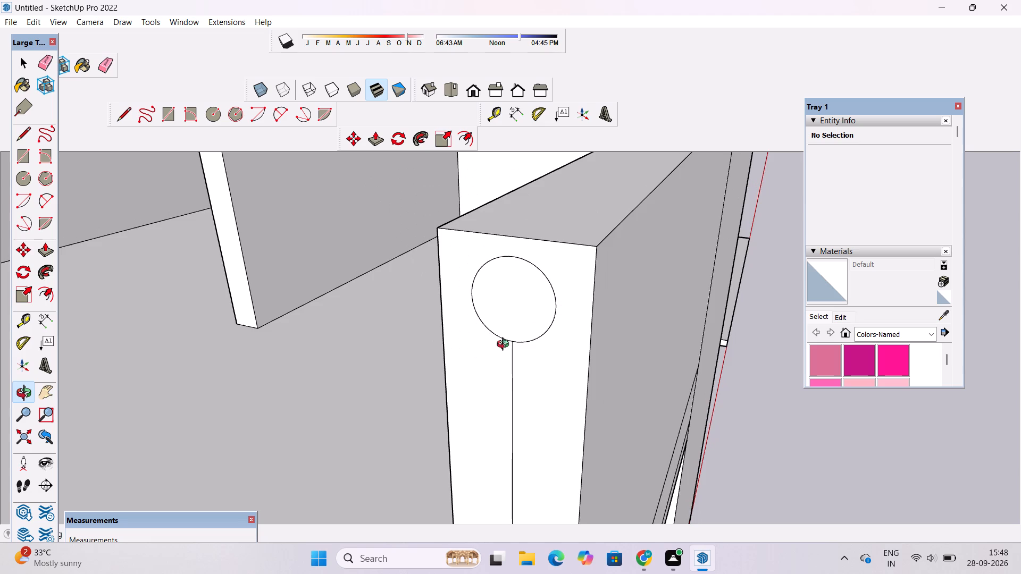
{"action": "left_click_drag", "start_coordinate": [505, 345], "coordinate": [549, 309]}
{"action": "scroll", "coordinate": [548, 311], "scroll_direction": "down", "scroll_amount": 3}
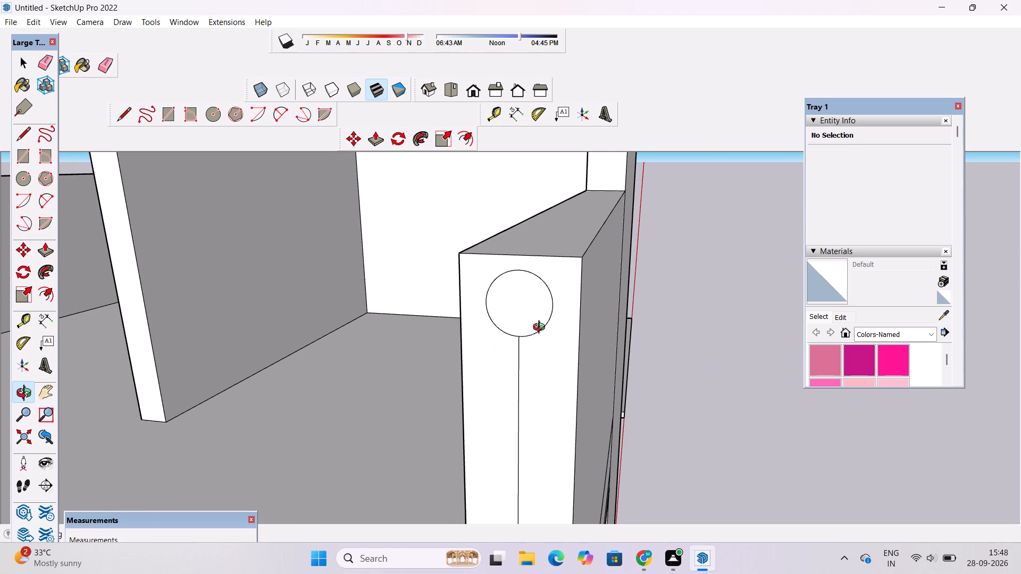
{"action": "scroll", "coordinate": [569, 332], "scroll_direction": "down", "scroll_amount": 4, "text": "shift"}
{"action": "left_click_drag", "start_coordinate": [528, 361], "coordinate": [536, 333], "text": "shift"}
{"action": "scroll", "coordinate": [540, 328], "scroll_direction": "up", "scroll_amount": 4}
{"action": "scroll", "coordinate": [540, 328], "scroll_direction": "down", "scroll_amount": 2}
{"action": "scroll", "coordinate": [540, 328], "scroll_direction": "up", "scroll_amount": 1}
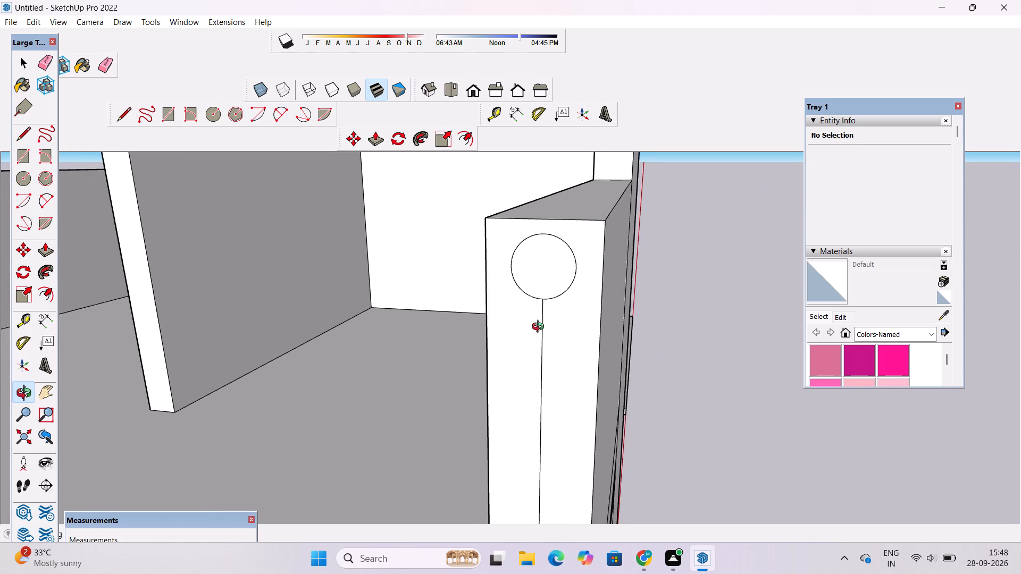
{"action": "scroll", "coordinate": [540, 328], "scroll_direction": "up", "scroll_amount": 1}
{"action": "scroll", "coordinate": [540, 325], "scroll_direction": "down", "scroll_amount": 5}
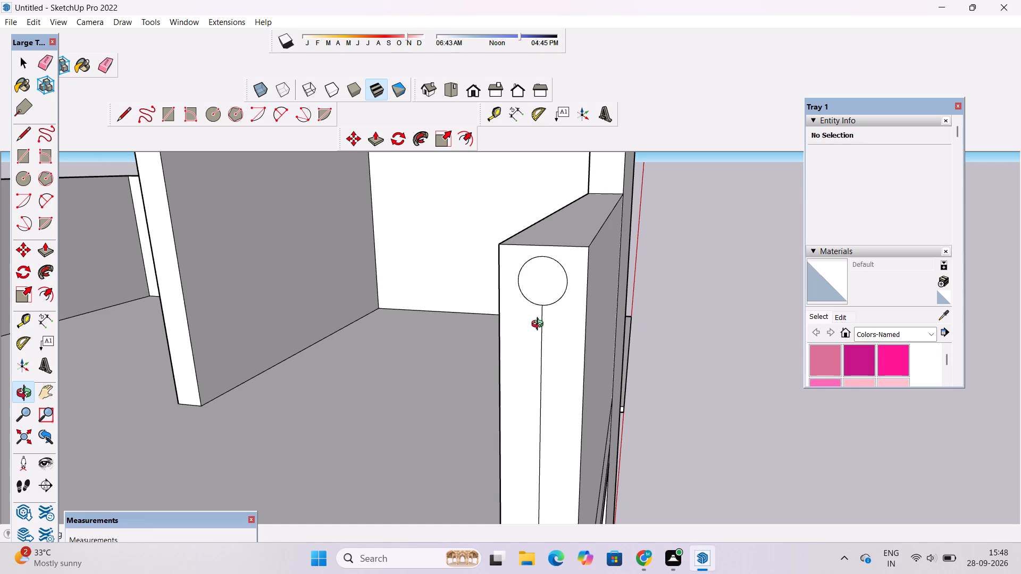
{"action": "left_click_drag", "start_coordinate": [540, 331], "coordinate": [550, 317], "text": "shift"}
{"action": "scroll", "coordinate": [551, 315], "scroll_direction": "down", "scroll_amount": 6}
{"action": "left_click_drag", "start_coordinate": [549, 344], "coordinate": [565, 326], "text": "shift"}
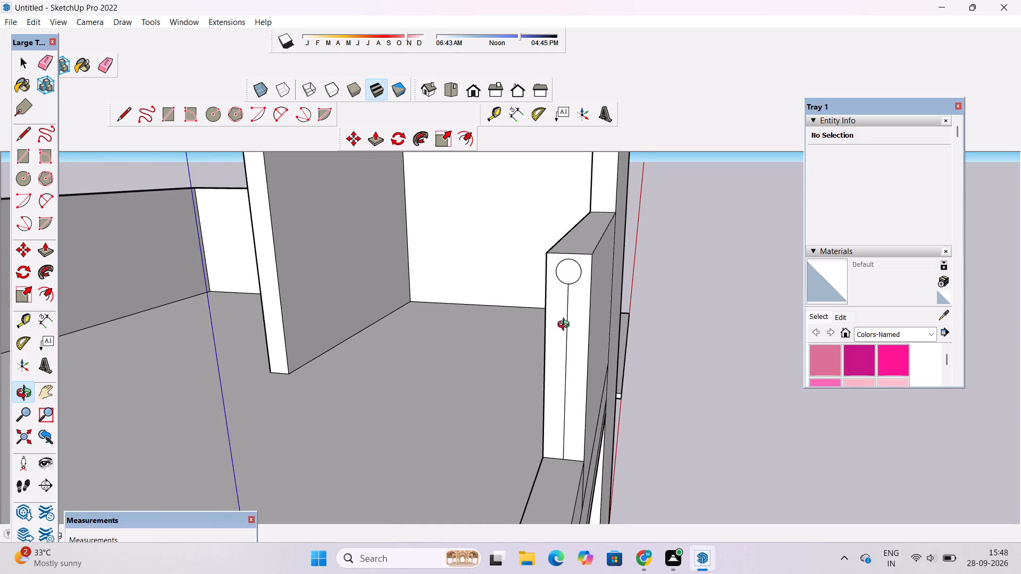
{"action": "left_click_drag", "start_coordinate": [568, 326], "coordinate": [606, 314], "text": "shift"}
{"action": "scroll", "coordinate": [609, 296], "scroll_direction": "up", "scroll_amount": 2}
{"action": "left_click_drag", "start_coordinate": [590, 306], "coordinate": [543, 282], "text": "shift"}
{"action": "left_click_drag", "start_coordinate": [554, 352], "coordinate": [547, 340], "text": "shift"}
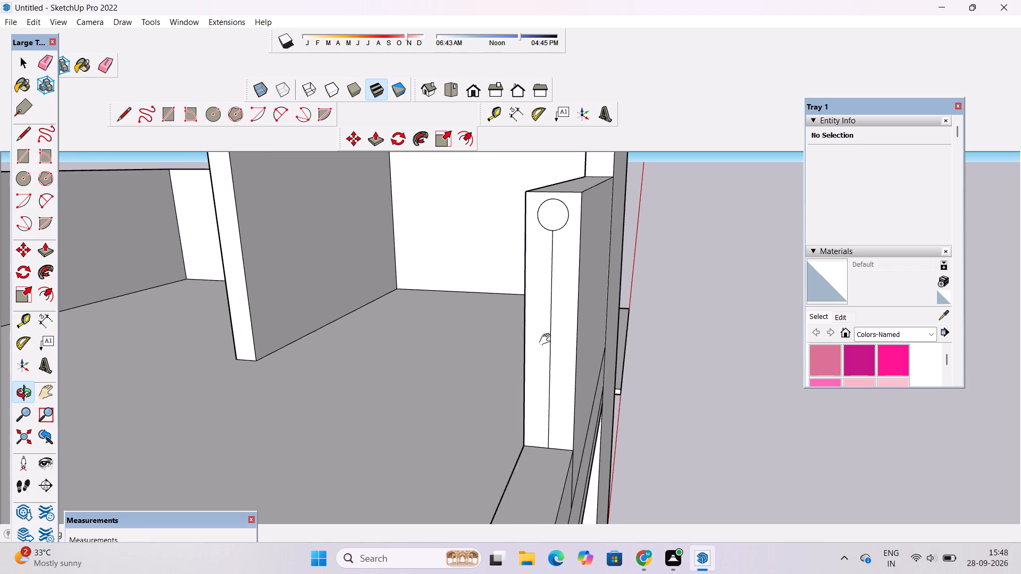
{"action": "left_click_drag", "start_coordinate": [547, 340], "coordinate": [539, 322], "text": "shift"}
{"action": "left_click_drag", "start_coordinate": [539, 322], "coordinate": [553, 322]}
{"action": "left_click_drag", "start_coordinate": [553, 322], "coordinate": [553, 327]}
{"action": "key", "text": "space"}
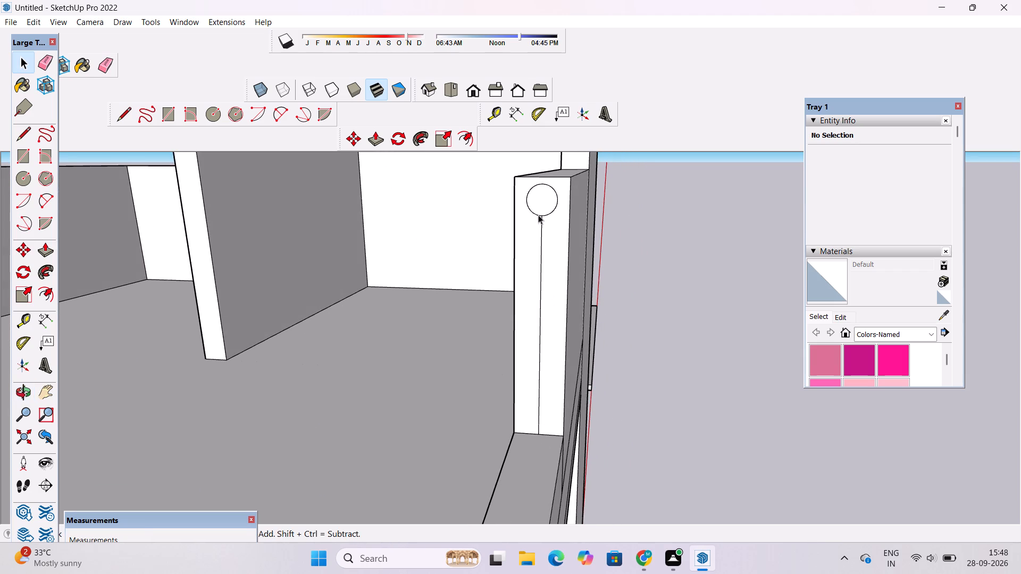
{"action": "double_click", "coordinate": [546, 197]}
{"action": "key", "text": "m"}
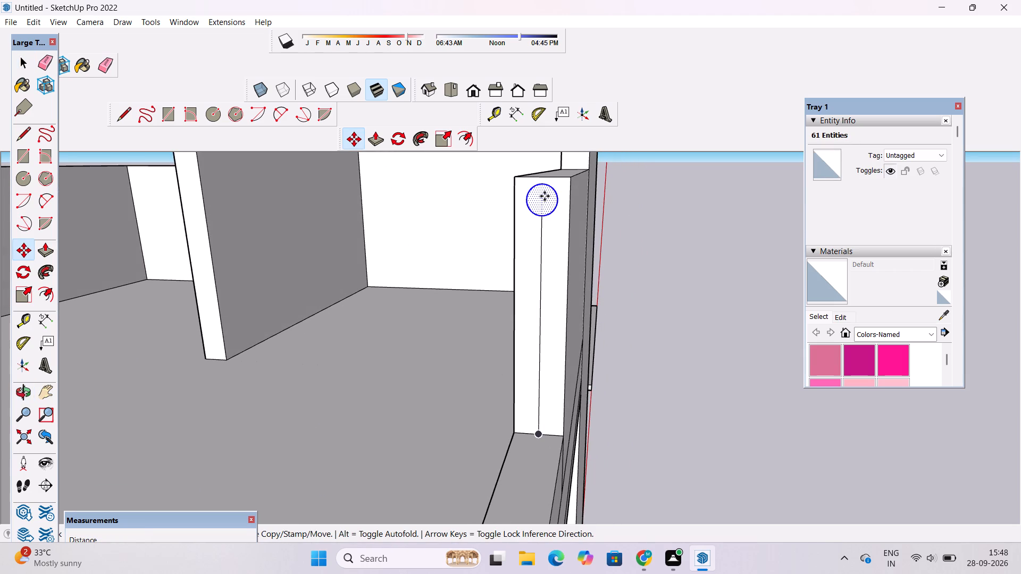
{"action": "scroll", "coordinate": [545, 196], "scroll_direction": "up", "scroll_amount": 2}
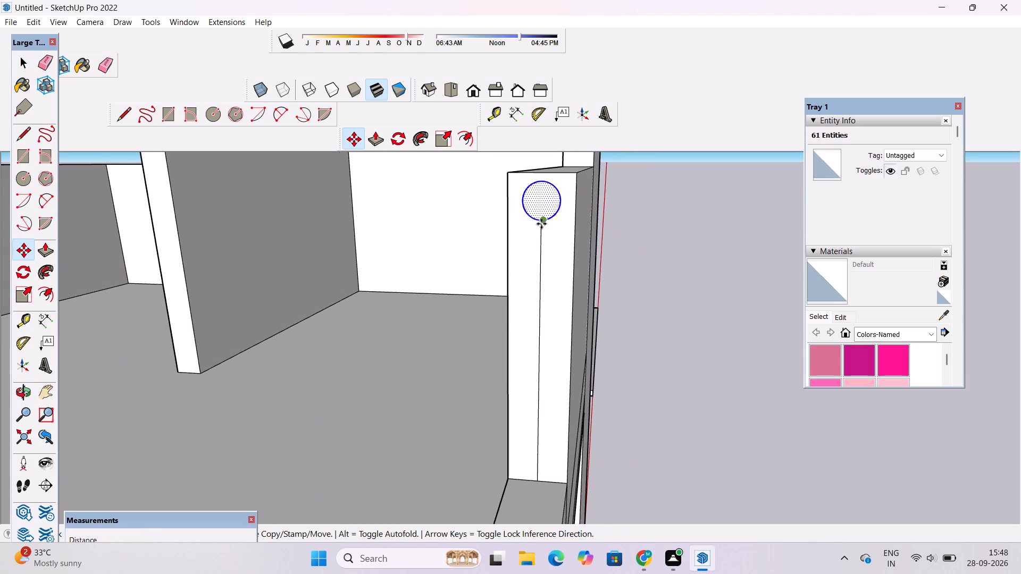
{"action": "scroll", "coordinate": [541, 224], "scroll_direction": "up", "scroll_amount": 8}
{"action": "left_click", "coordinate": [540, 216]}
{"action": "scroll", "coordinate": [534, 259], "scroll_direction": "down", "scroll_amount": 9}
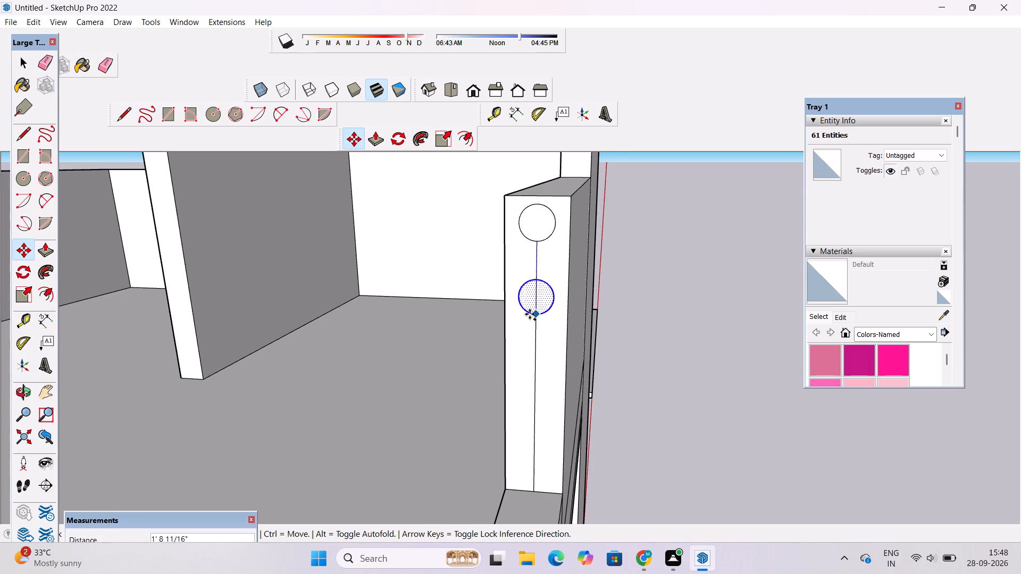
{"action": "type", "text": "1.5'"}
{"action": "key", "text": "Return"}
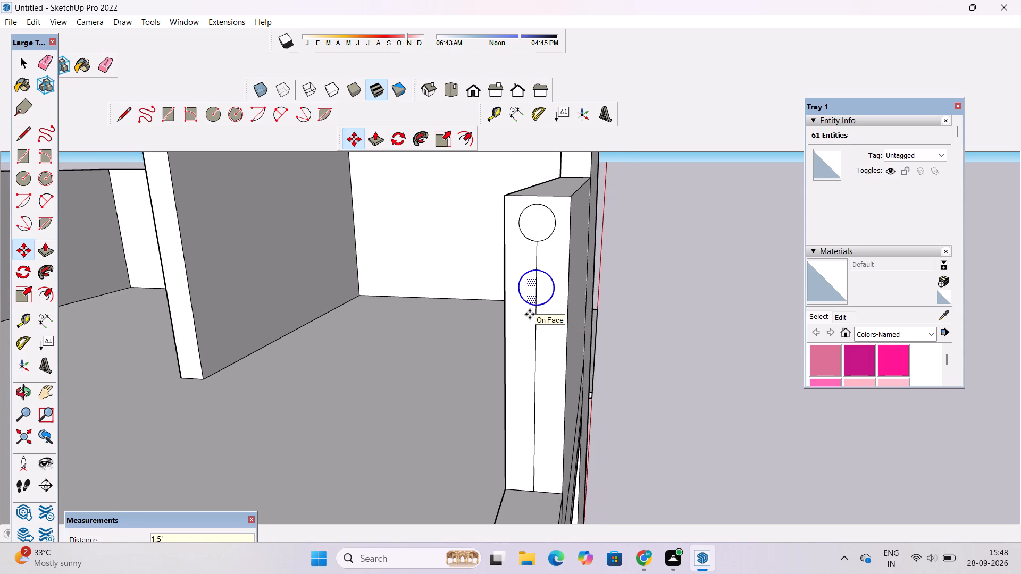
Repeat the circle copy as an array of three copies (*3) down the end face.
{"action": "key", "text": "asterisk"}
{"action": "key", "text": "3"}
{"action": "key", "text": "Return"}
{"action": "key", "text": "space"}
Erase the piece of the centre line between the top circle and the second circle.
{"action": "scroll", "coordinate": [503, 320], "scroll_direction": "down", "scroll_amount": 3}
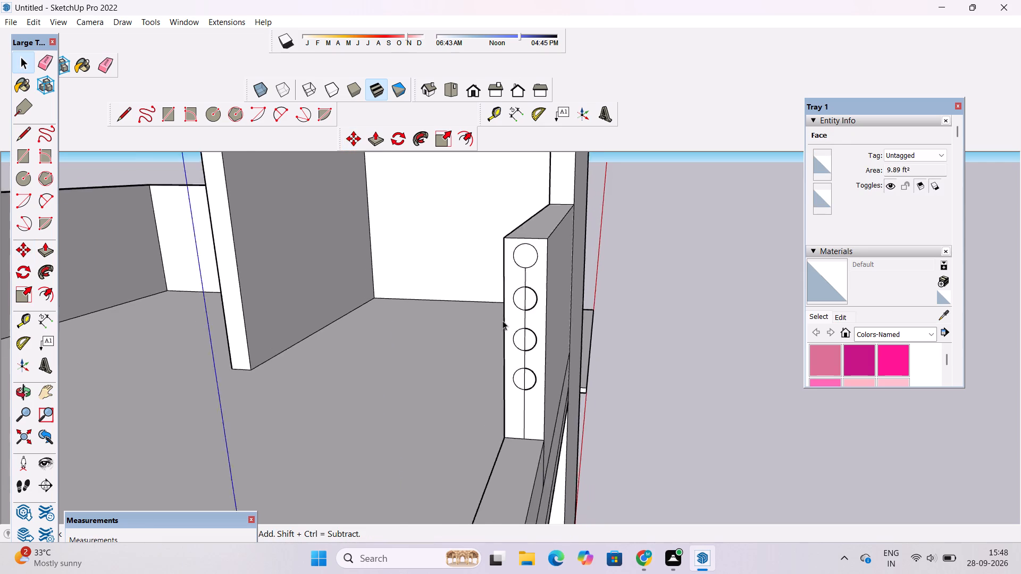
{"action": "scroll", "coordinate": [503, 320], "scroll_direction": "down", "scroll_amount": 4}
{"action": "scroll", "coordinate": [554, 322], "scroll_direction": "up", "scroll_amount": 6}
{"action": "scroll", "coordinate": [554, 322], "scroll_direction": "down", "scroll_amount": 7}
{"action": "key", "text": "e"}
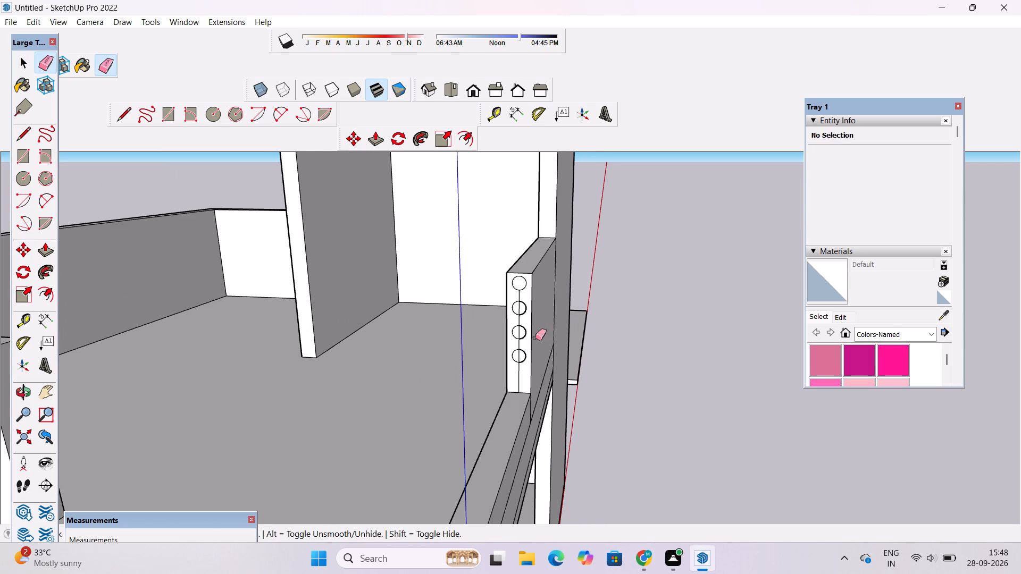
{"action": "scroll", "coordinate": [474, 334], "scroll_direction": "up", "scroll_amount": 4}
{"action": "scroll", "coordinate": [601, 243], "scroll_direction": "up", "scroll_amount": 5}
{"action": "left_click_drag", "start_coordinate": [612, 217], "coordinate": [594, 226]}
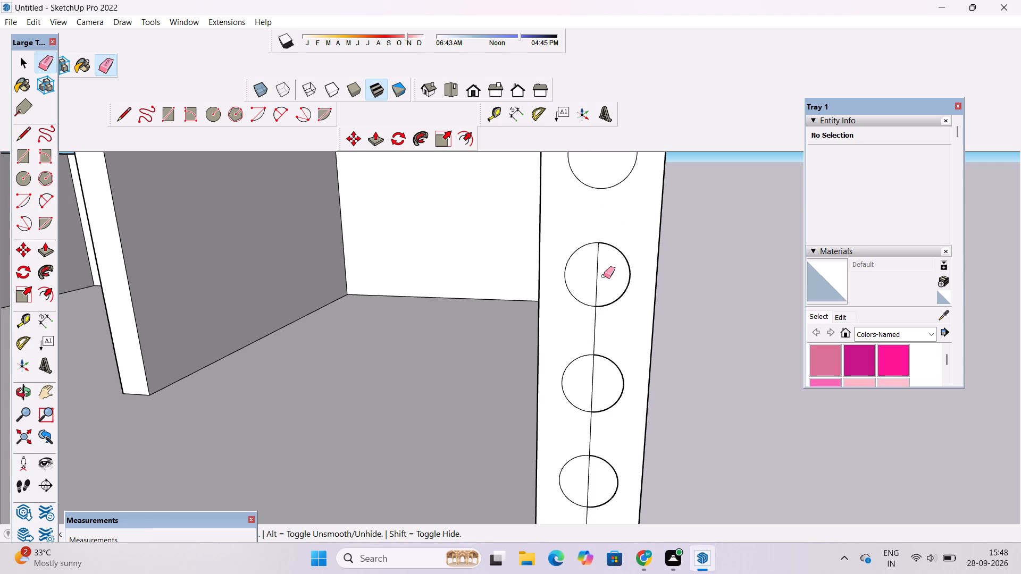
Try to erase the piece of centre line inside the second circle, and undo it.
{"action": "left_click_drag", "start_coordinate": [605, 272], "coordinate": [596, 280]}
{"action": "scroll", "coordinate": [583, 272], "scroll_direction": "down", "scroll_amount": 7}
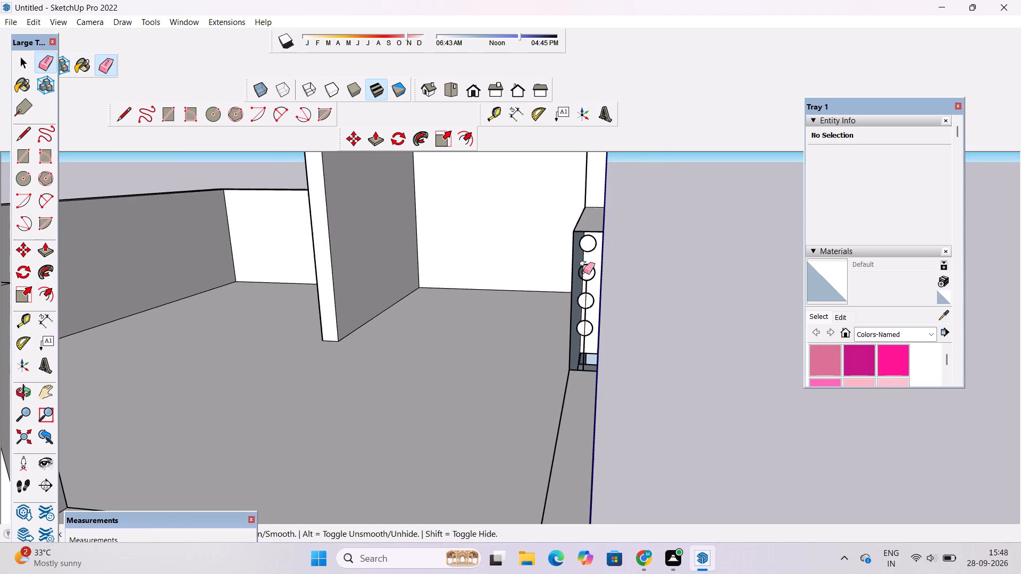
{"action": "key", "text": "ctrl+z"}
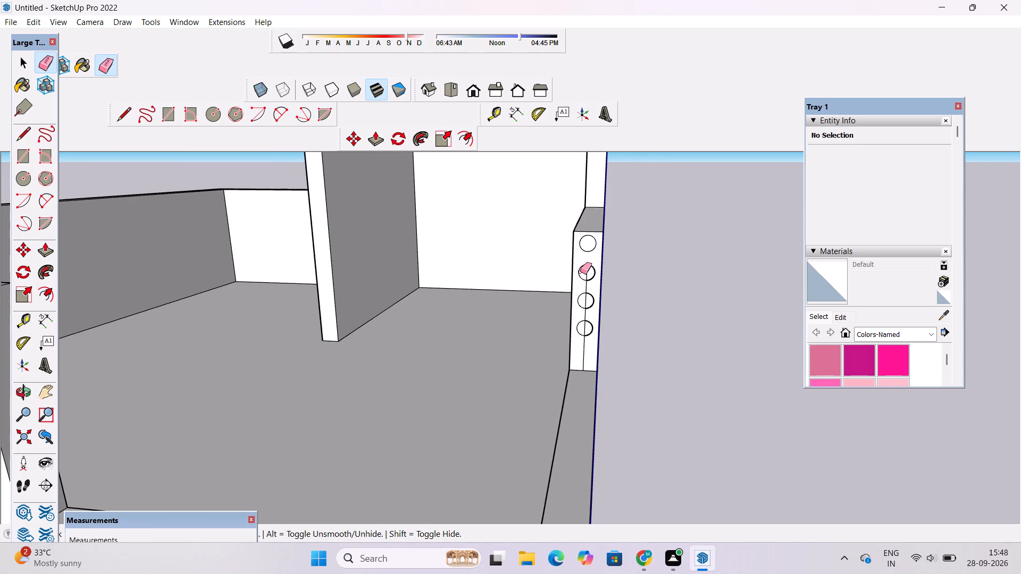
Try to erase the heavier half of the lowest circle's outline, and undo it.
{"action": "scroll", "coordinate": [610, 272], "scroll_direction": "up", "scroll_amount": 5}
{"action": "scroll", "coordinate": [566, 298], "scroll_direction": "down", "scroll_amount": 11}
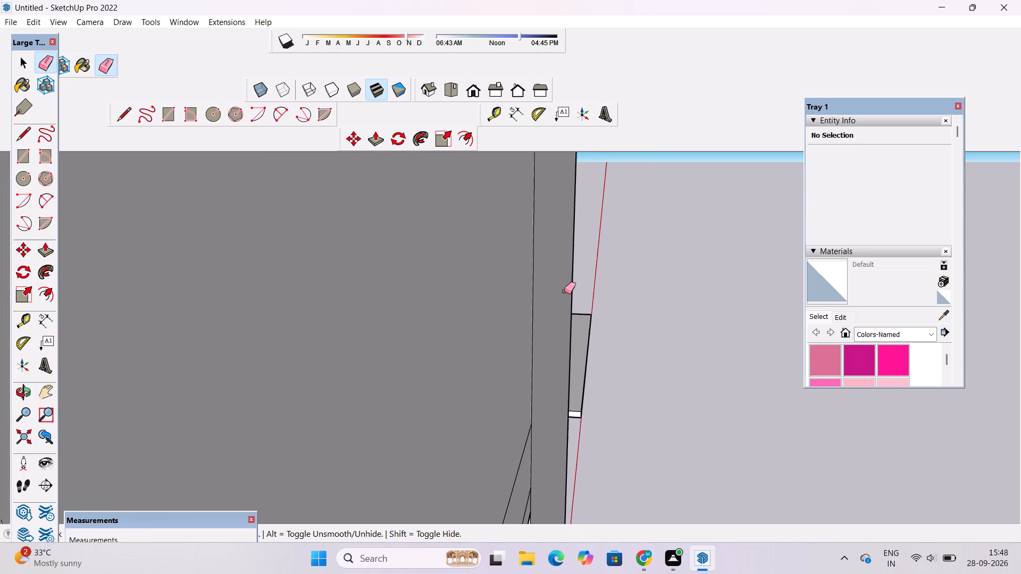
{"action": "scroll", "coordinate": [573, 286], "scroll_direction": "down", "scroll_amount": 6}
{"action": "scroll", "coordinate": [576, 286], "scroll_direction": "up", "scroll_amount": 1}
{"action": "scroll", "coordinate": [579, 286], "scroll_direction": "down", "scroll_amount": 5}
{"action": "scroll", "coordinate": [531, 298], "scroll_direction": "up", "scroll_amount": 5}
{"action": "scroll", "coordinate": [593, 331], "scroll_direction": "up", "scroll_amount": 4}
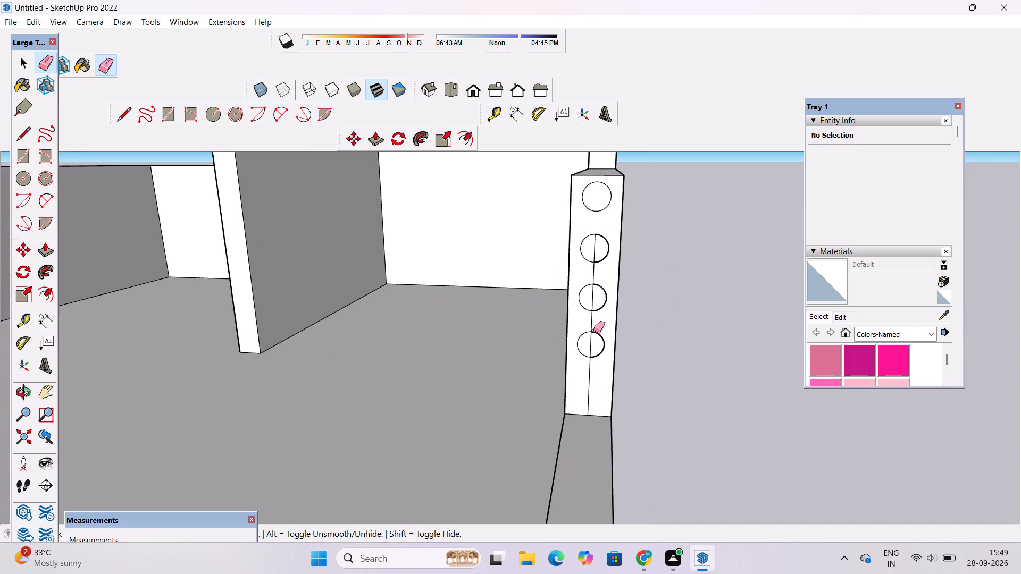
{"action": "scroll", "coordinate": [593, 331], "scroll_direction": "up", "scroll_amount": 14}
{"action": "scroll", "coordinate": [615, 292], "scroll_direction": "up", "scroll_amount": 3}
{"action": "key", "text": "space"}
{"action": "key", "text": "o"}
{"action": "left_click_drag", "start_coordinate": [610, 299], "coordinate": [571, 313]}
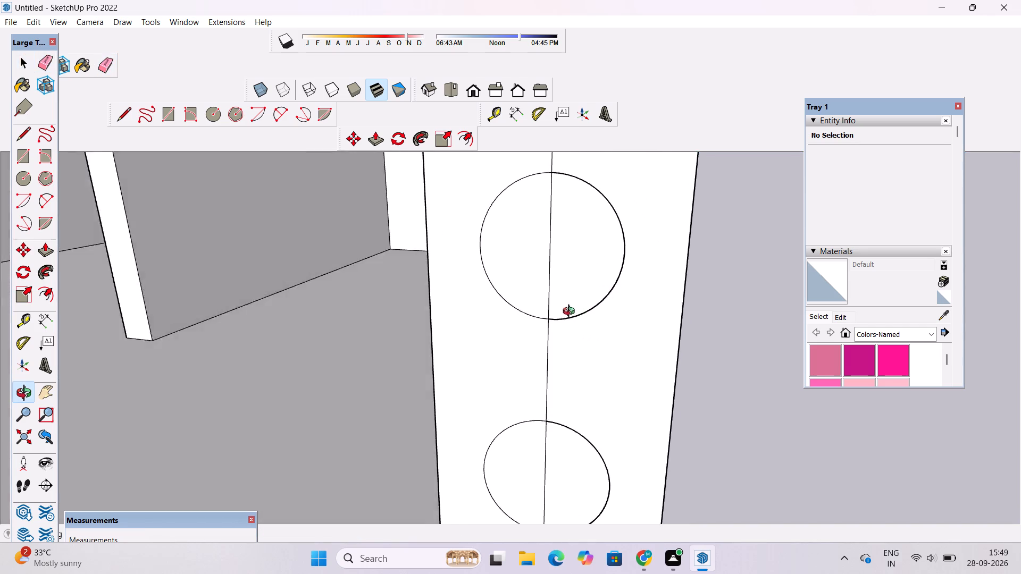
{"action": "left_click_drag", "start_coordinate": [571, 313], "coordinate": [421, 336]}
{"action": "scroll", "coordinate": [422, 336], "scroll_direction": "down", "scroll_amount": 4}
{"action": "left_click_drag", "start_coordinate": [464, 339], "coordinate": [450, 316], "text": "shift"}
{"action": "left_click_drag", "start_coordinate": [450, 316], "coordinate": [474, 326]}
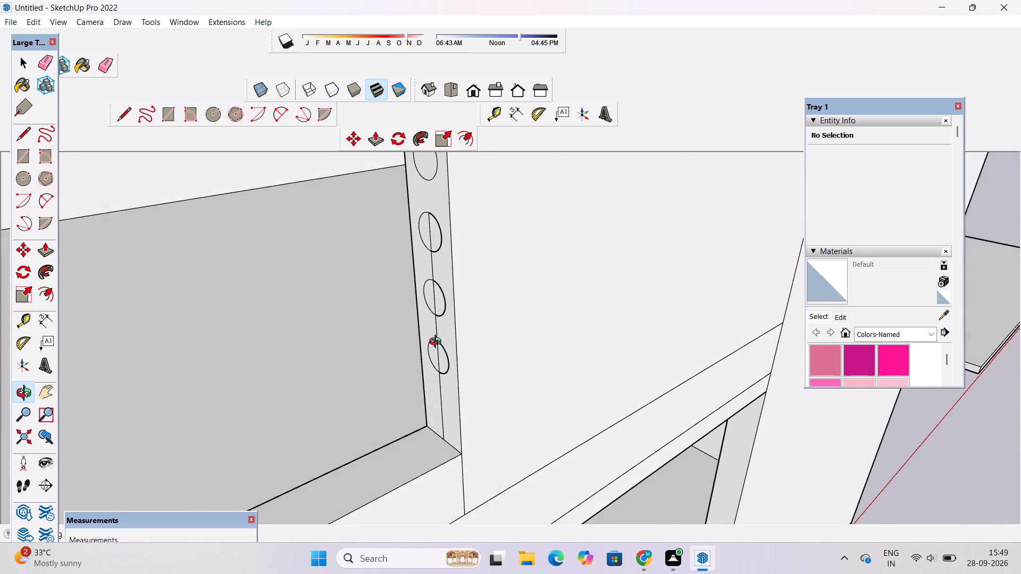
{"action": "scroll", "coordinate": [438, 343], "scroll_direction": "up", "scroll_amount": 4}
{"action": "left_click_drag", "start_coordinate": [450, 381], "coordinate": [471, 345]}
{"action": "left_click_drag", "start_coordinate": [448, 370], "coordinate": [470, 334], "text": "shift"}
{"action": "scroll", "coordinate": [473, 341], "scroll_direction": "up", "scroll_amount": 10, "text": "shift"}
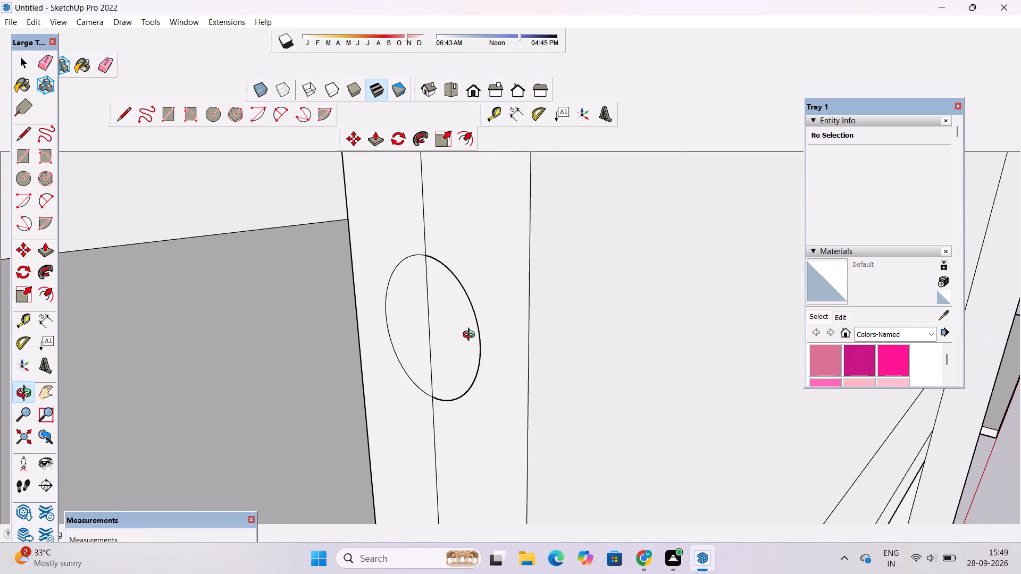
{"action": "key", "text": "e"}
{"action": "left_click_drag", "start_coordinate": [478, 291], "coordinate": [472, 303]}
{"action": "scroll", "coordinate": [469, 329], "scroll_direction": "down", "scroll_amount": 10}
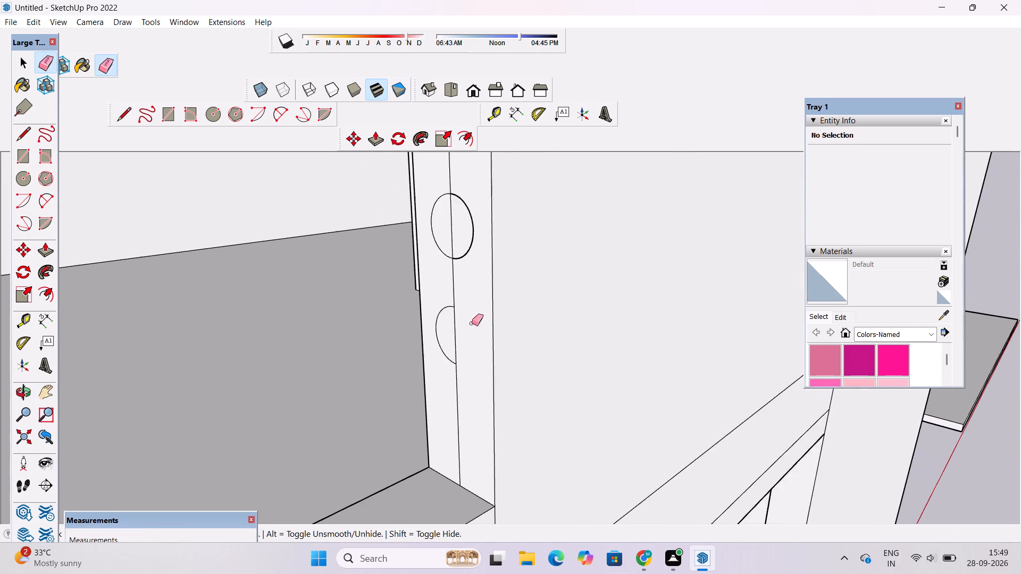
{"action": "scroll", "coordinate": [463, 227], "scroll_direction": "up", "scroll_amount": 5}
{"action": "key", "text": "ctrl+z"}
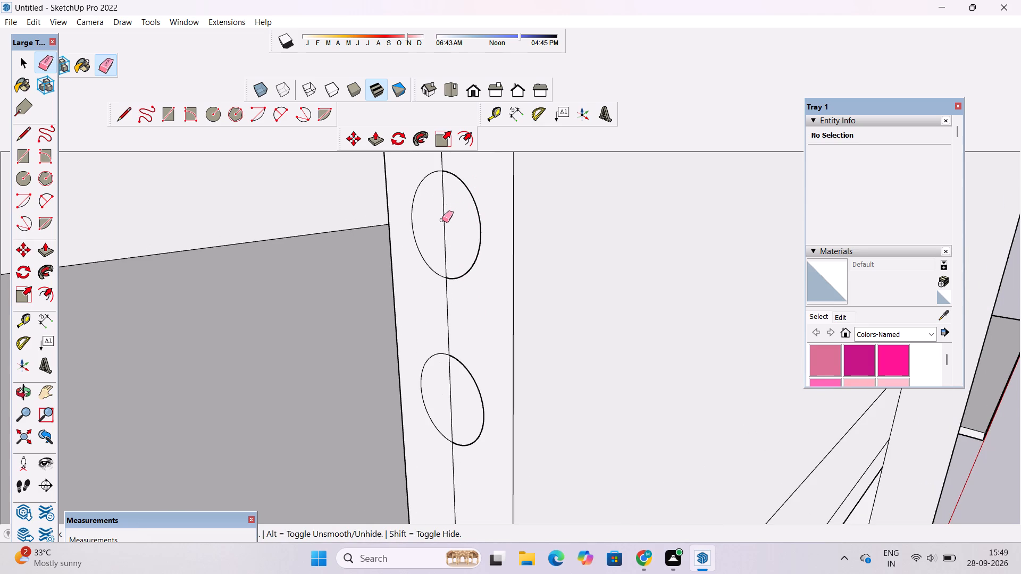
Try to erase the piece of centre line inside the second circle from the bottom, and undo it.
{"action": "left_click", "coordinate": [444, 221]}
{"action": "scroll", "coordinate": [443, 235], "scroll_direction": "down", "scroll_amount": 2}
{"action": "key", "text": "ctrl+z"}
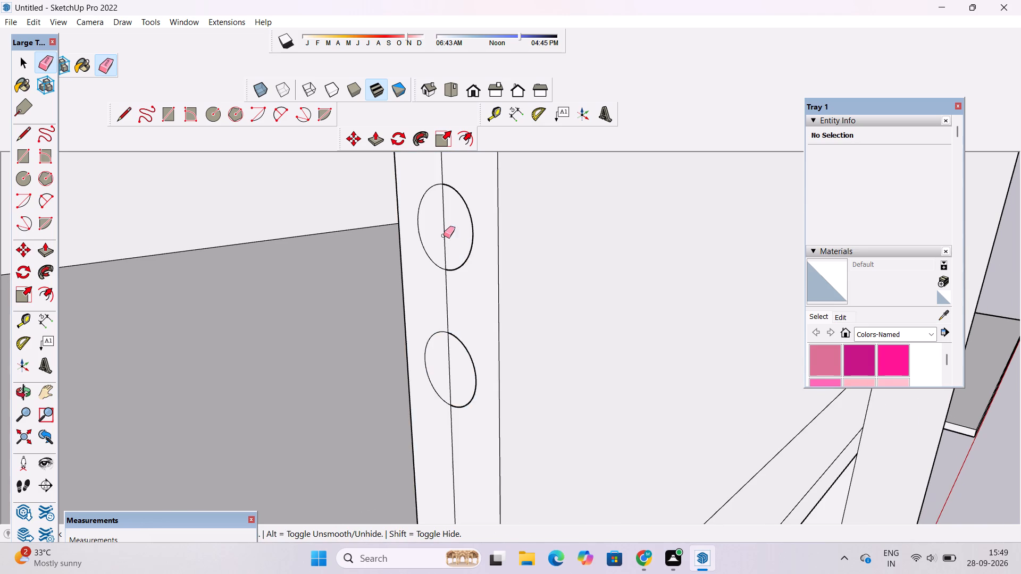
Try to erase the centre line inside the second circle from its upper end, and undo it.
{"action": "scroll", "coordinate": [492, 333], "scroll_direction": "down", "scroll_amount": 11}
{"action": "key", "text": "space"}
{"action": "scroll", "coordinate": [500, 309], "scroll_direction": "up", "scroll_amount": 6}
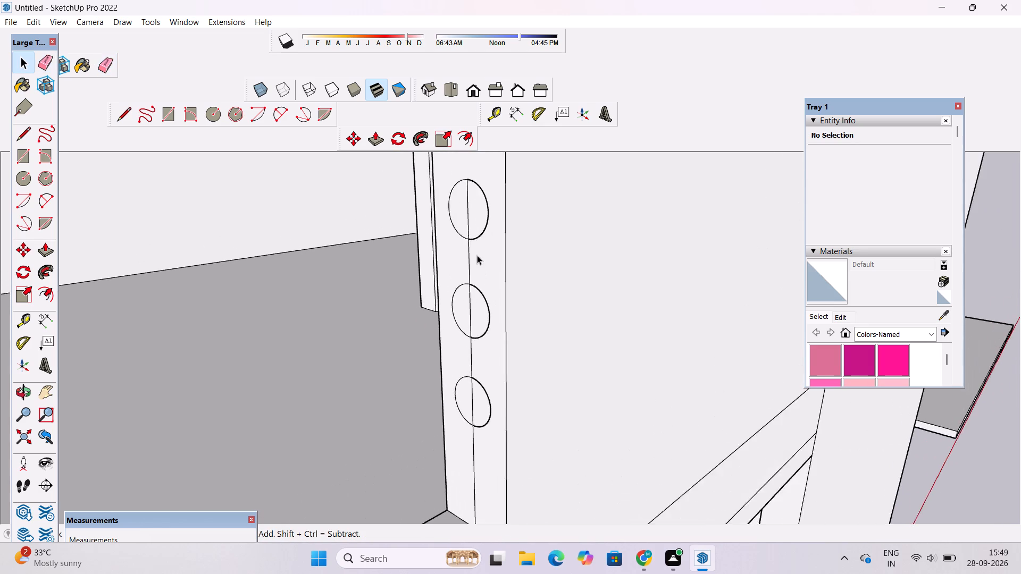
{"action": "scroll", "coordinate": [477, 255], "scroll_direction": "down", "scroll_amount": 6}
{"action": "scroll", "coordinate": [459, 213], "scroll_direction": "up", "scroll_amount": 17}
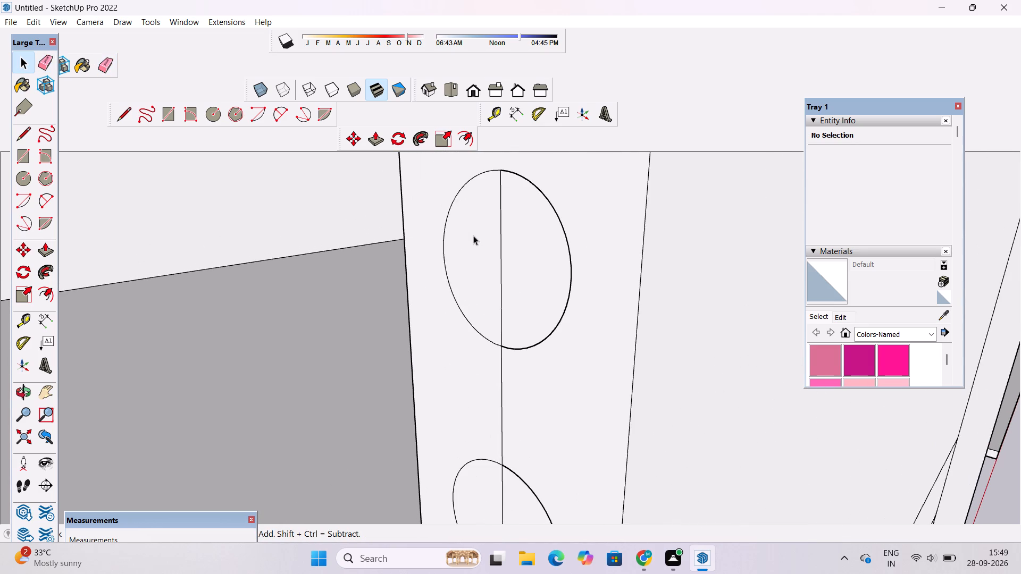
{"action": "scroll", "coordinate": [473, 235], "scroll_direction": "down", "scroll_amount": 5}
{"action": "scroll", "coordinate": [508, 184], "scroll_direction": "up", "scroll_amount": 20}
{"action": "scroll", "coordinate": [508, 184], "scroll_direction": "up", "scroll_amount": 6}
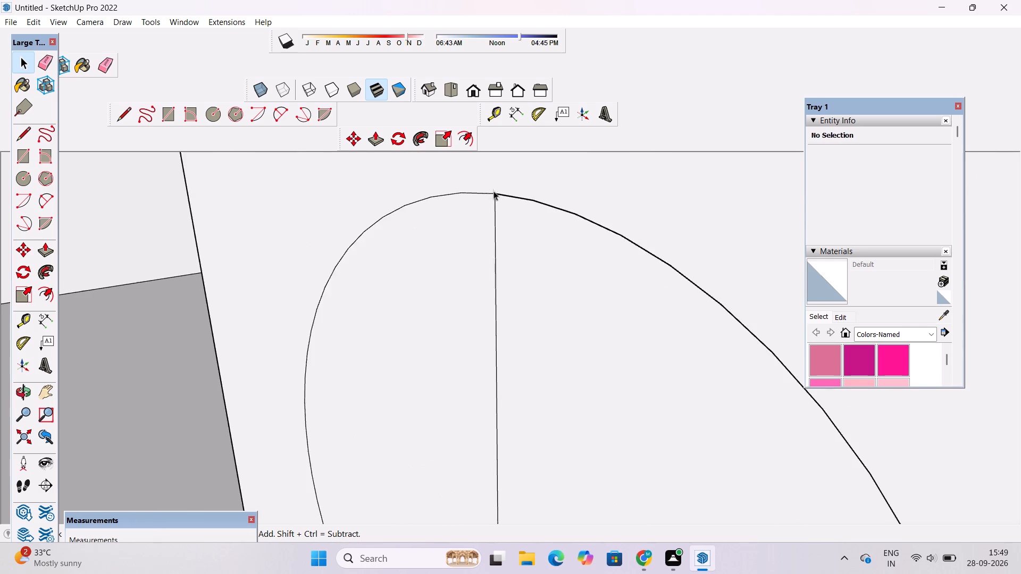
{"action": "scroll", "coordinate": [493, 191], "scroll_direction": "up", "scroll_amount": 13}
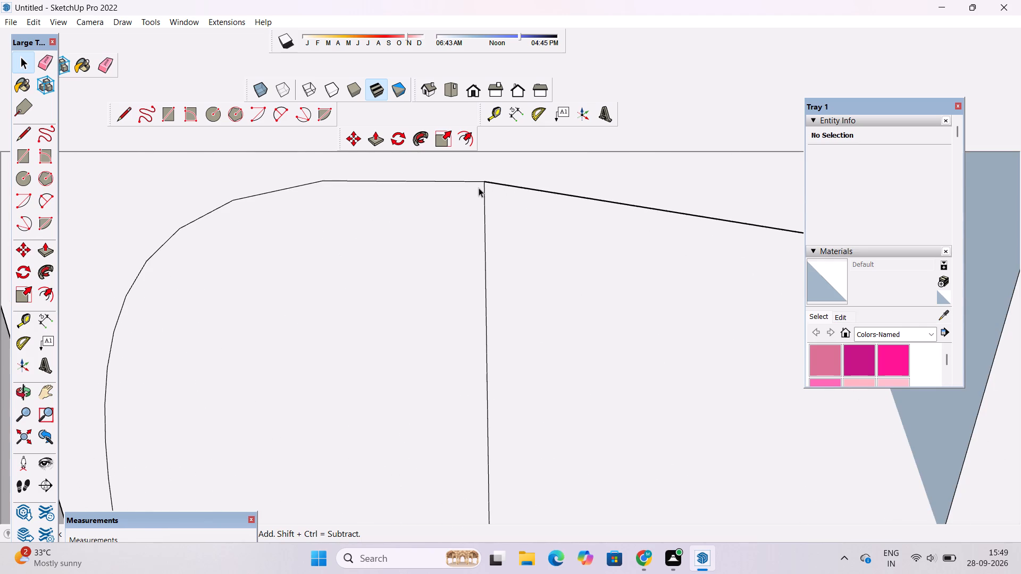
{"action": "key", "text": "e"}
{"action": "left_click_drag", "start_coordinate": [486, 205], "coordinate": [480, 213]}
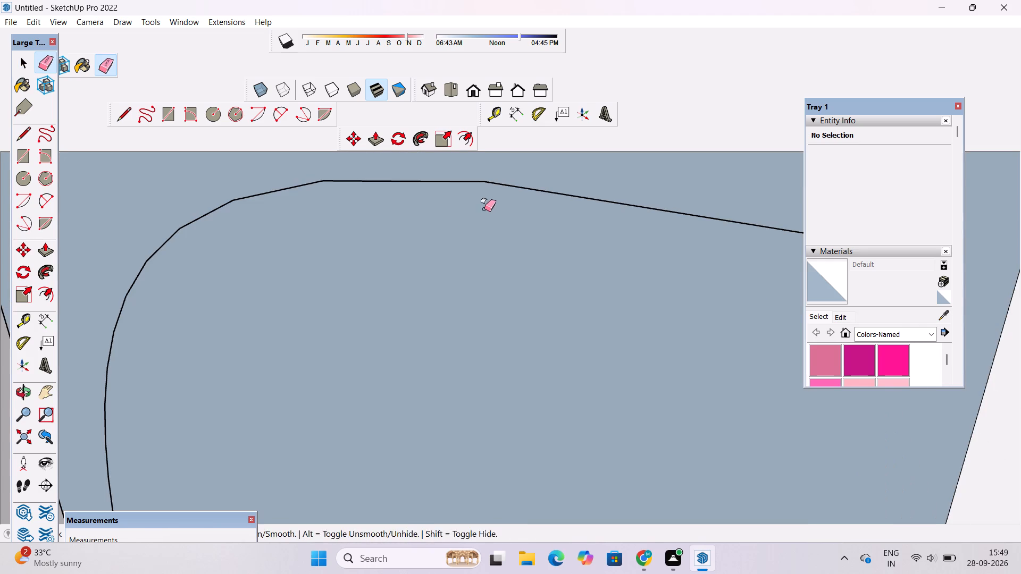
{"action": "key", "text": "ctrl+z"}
Erase the lower three circles and the remaining centre line from the wall's end face, keeping only the top circle.
{"action": "key", "text": "o"}
{"action": "scroll", "coordinate": [486, 211], "scroll_direction": "down", "scroll_amount": 9}
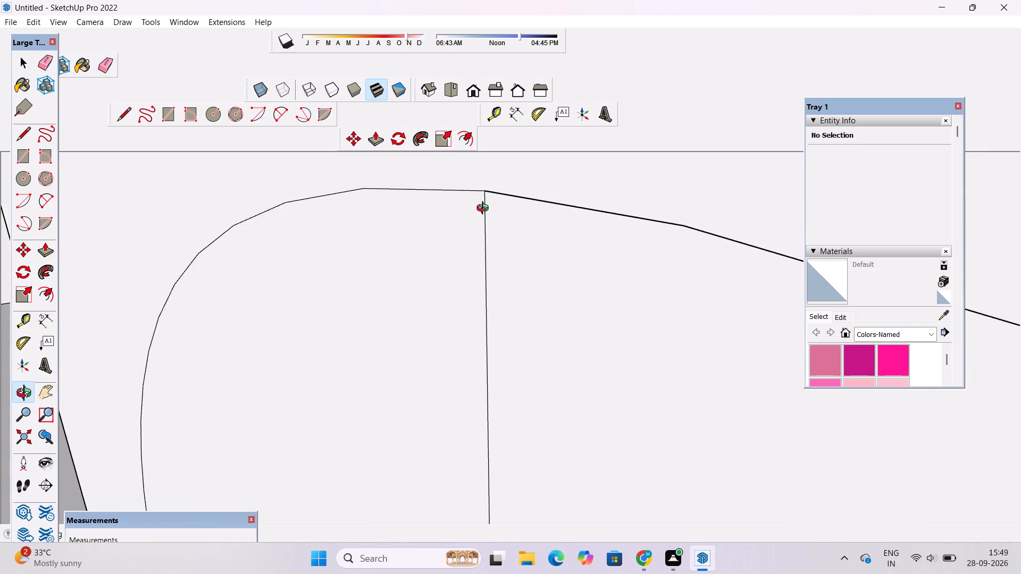
{"action": "scroll", "coordinate": [485, 209], "scroll_direction": "down", "scroll_amount": 17}
{"action": "scroll", "coordinate": [483, 202], "scroll_direction": "down", "scroll_amount": 18}
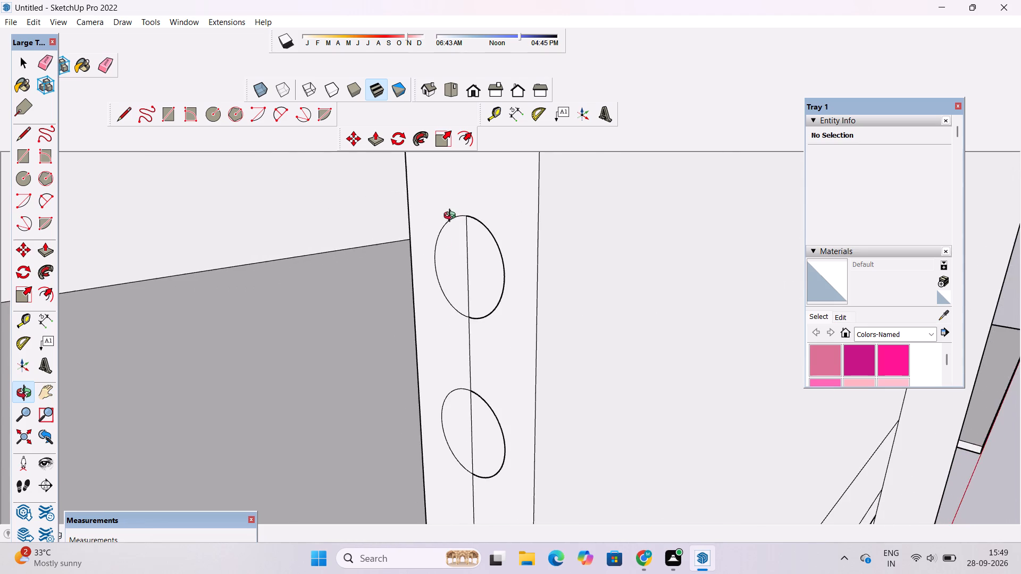
{"action": "left_click_drag", "start_coordinate": [449, 263], "coordinate": [513, 247]}
{"action": "scroll", "coordinate": [513, 244], "scroll_direction": "down", "scroll_amount": 12}
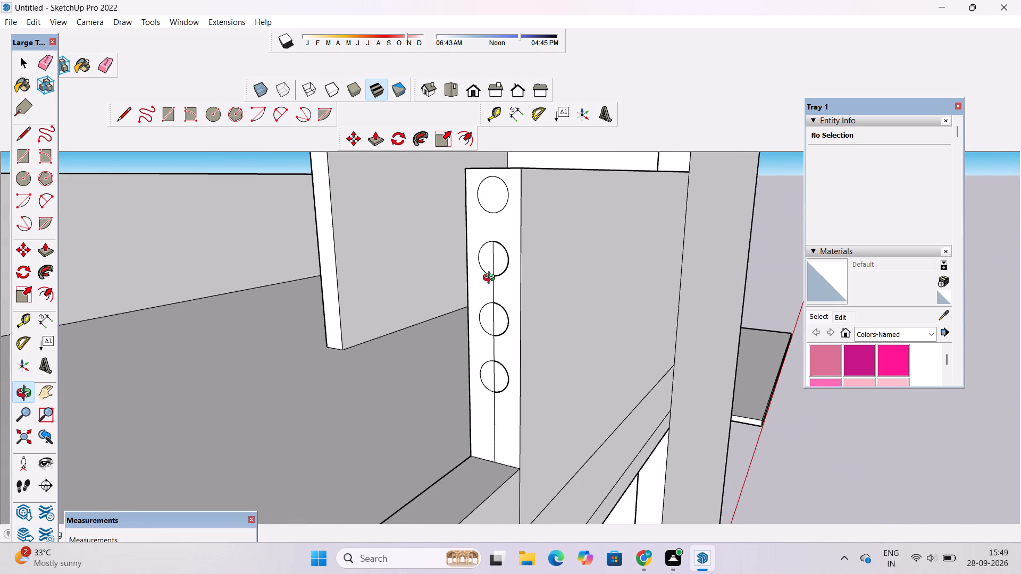
{"action": "scroll", "coordinate": [516, 295], "scroll_direction": "down", "scroll_amount": 4}
{"action": "left_click_drag", "start_coordinate": [505, 303], "coordinate": [533, 305]}
{"action": "scroll", "coordinate": [510, 316], "scroll_direction": "up", "scroll_amount": 4}
{"action": "left_click_drag", "start_coordinate": [508, 321], "coordinate": [527, 307]}
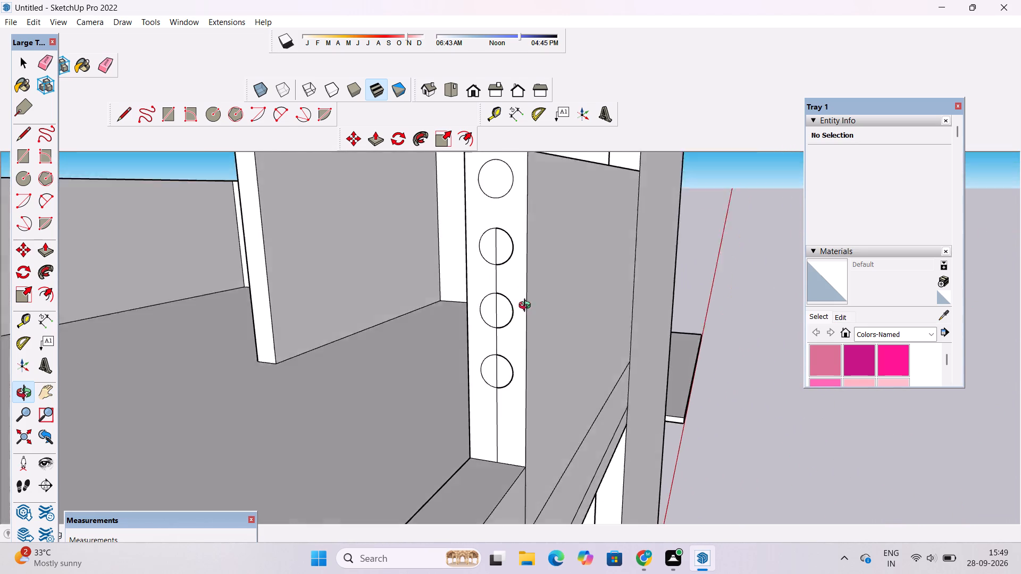
{"action": "left_click_drag", "start_coordinate": [527, 307], "coordinate": [528, 306]}
{"action": "left_click_drag", "start_coordinate": [516, 319], "coordinate": [518, 299], "text": "shift"}
{"action": "key", "text": "e"}
{"action": "left_click_drag", "start_coordinate": [516, 197], "coordinate": [502, 246]}
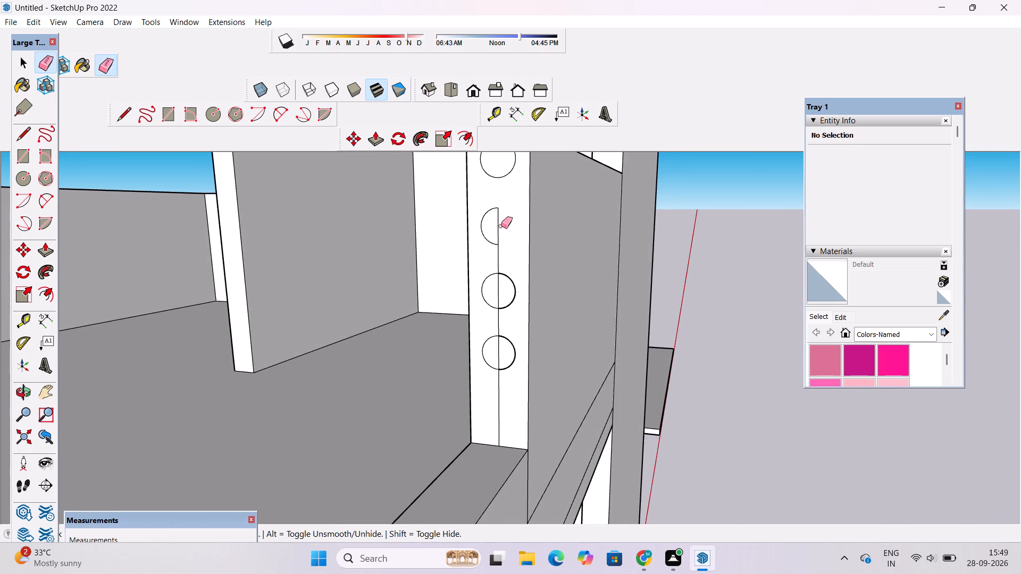
{"action": "left_click_drag", "start_coordinate": [495, 210], "coordinate": [500, 224]}
{"action": "left_click_drag", "start_coordinate": [491, 206], "coordinate": [505, 297]}
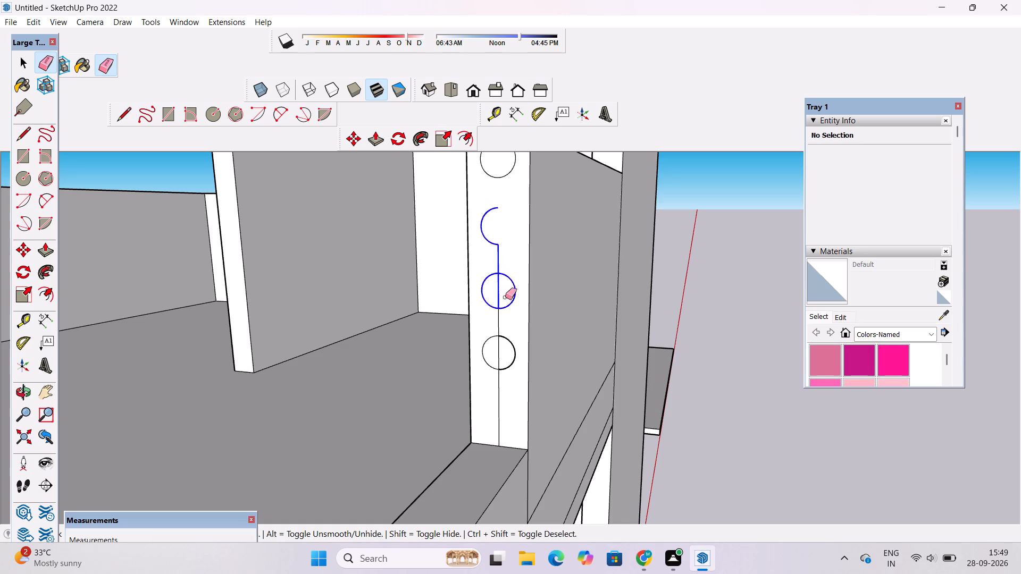
{"action": "left_click_drag", "start_coordinate": [505, 297], "coordinate": [507, 340]}
{"action": "left_click_drag", "start_coordinate": [489, 234], "coordinate": [494, 389]}
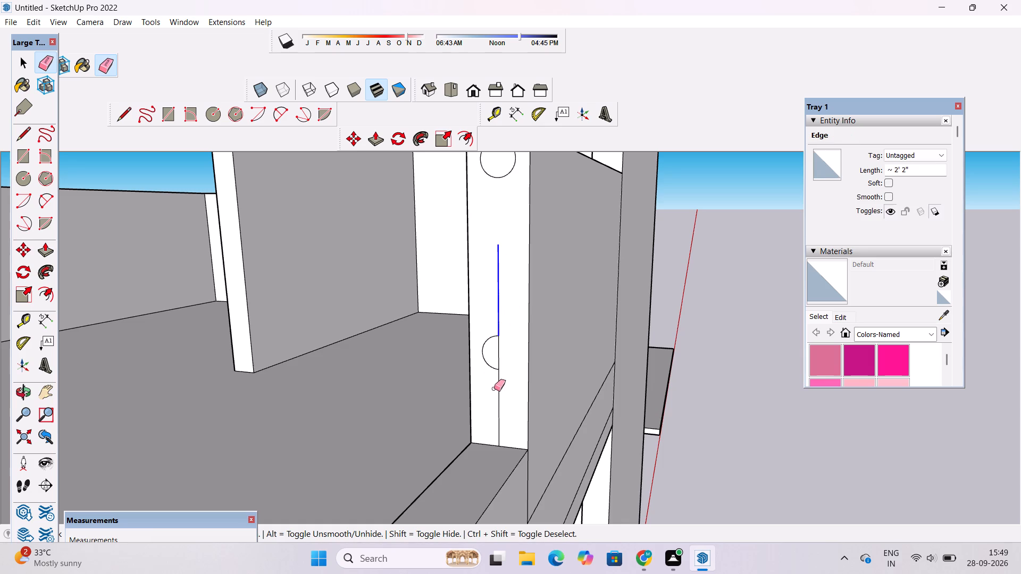
{"action": "left_click_drag", "start_coordinate": [494, 389], "coordinate": [491, 400]}
Copy the top circle with its face 2' straight down the wall's end face and array it as three copies.
{"action": "key", "text": "o"}
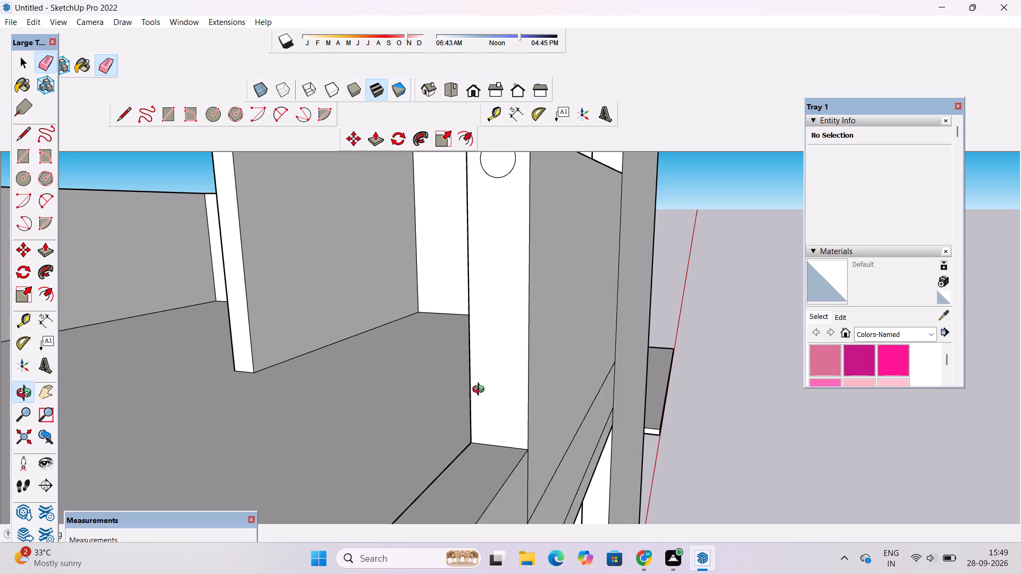
{"action": "scroll", "coordinate": [479, 382], "scroll_direction": "down", "scroll_amount": 5}
{"action": "left_click_drag", "start_coordinate": [489, 368], "coordinate": [492, 373]}
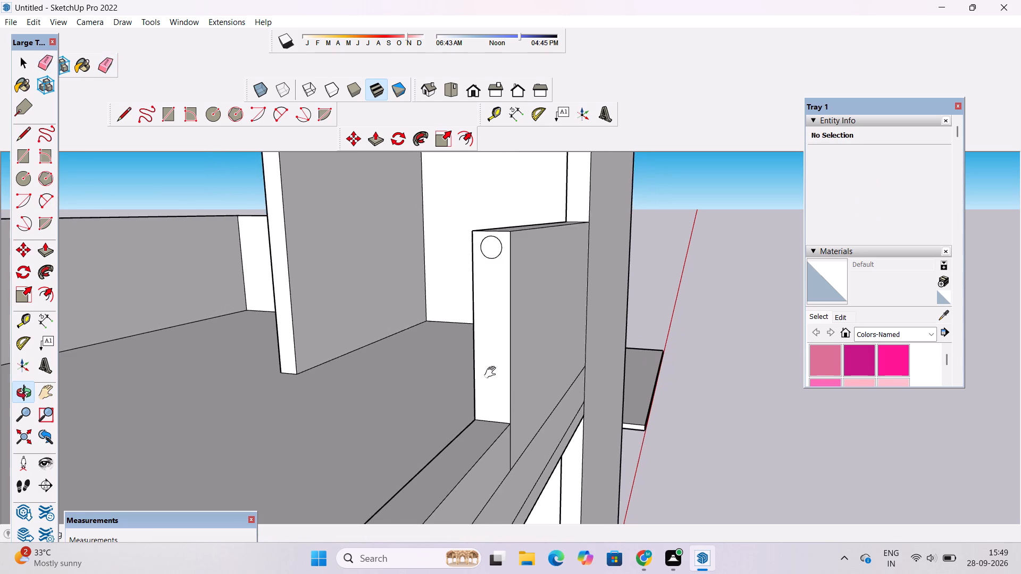
{"action": "left_click_drag", "start_coordinate": [492, 373], "coordinate": [496, 423]}
{"action": "scroll", "coordinate": [496, 407], "scroll_direction": "up", "scroll_amount": 3}
{"action": "left_click_drag", "start_coordinate": [496, 407], "coordinate": [504, 378]}
{"action": "left_click_drag", "start_coordinate": [504, 380], "coordinate": [513, 385]}
{"action": "left_click_drag", "start_coordinate": [513, 391], "coordinate": [510, 376], "text": "shift"}
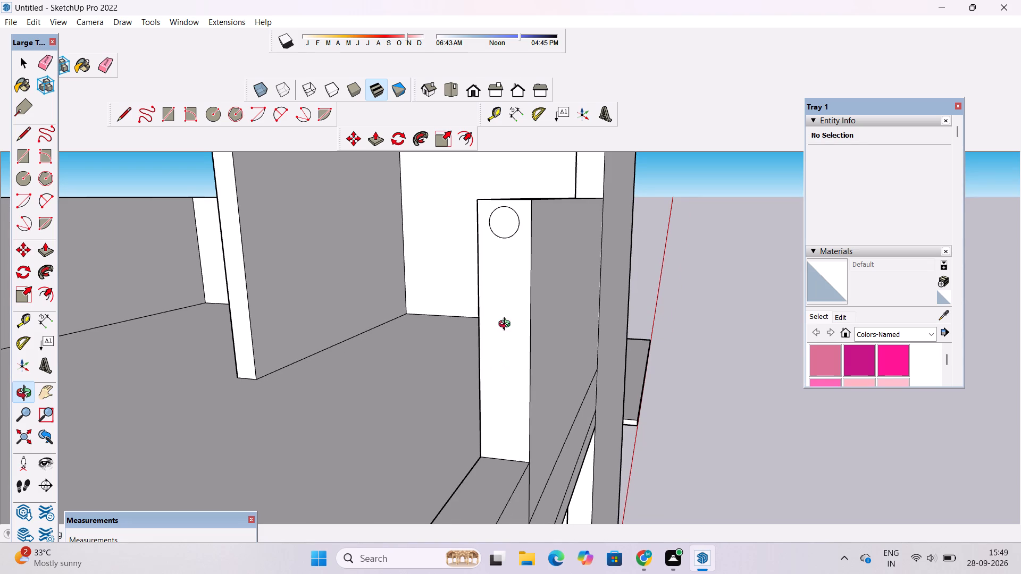
{"action": "key", "text": "space"}
{"action": "triple_click", "coordinate": [499, 218]}
{"action": "left_click", "coordinate": [713, 204]}
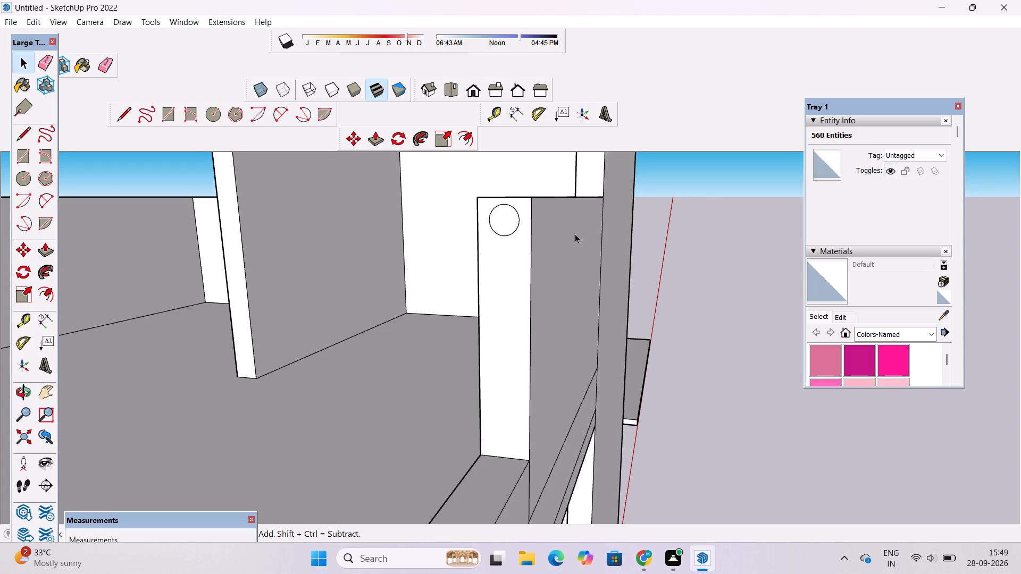
{"action": "double_click", "coordinate": [511, 225]}
{"action": "key", "text": "m"}
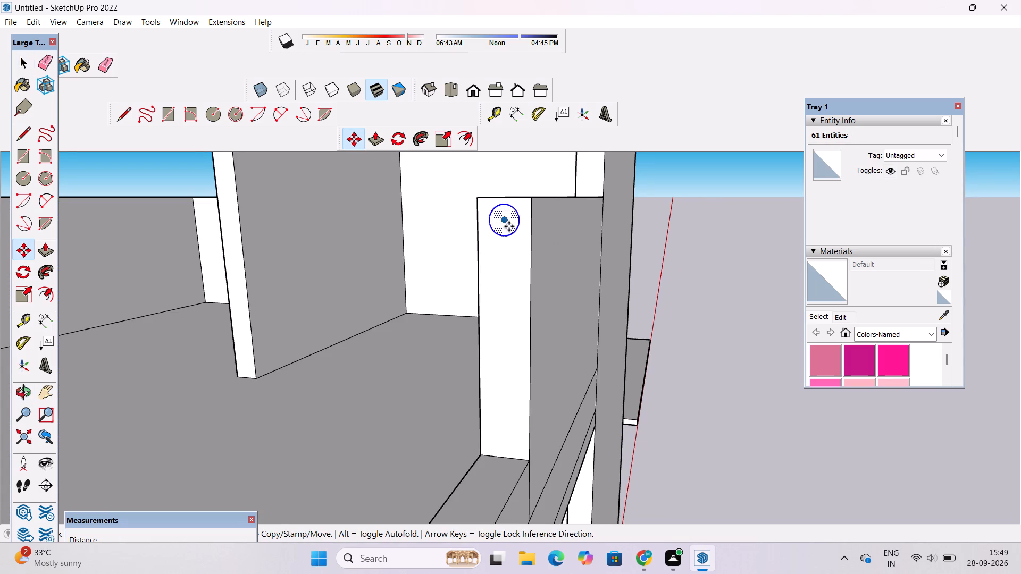
{"action": "scroll", "coordinate": [509, 226], "scroll_direction": "up", "scroll_amount": 3}
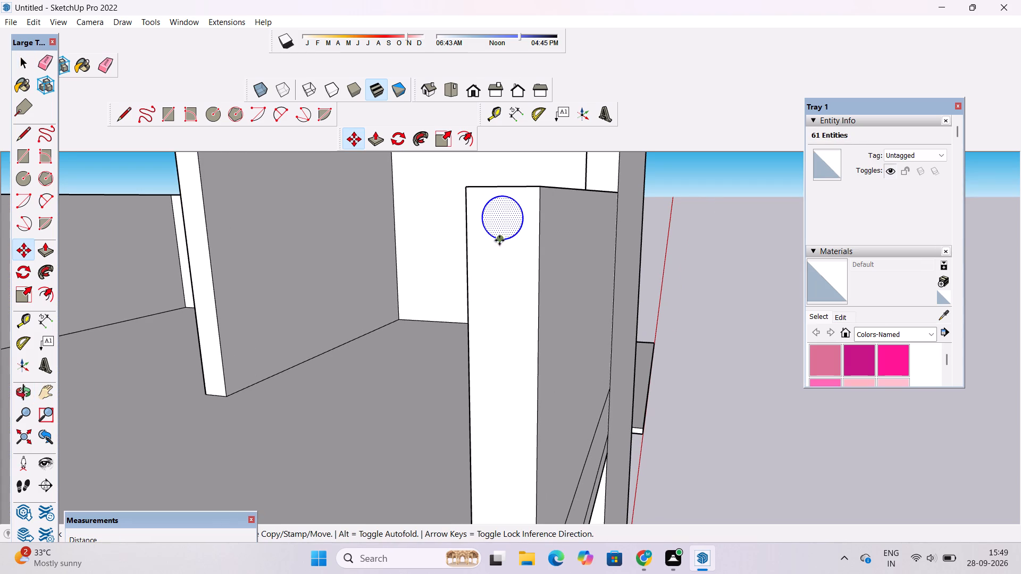
{"action": "left_click", "coordinate": [502, 241]}
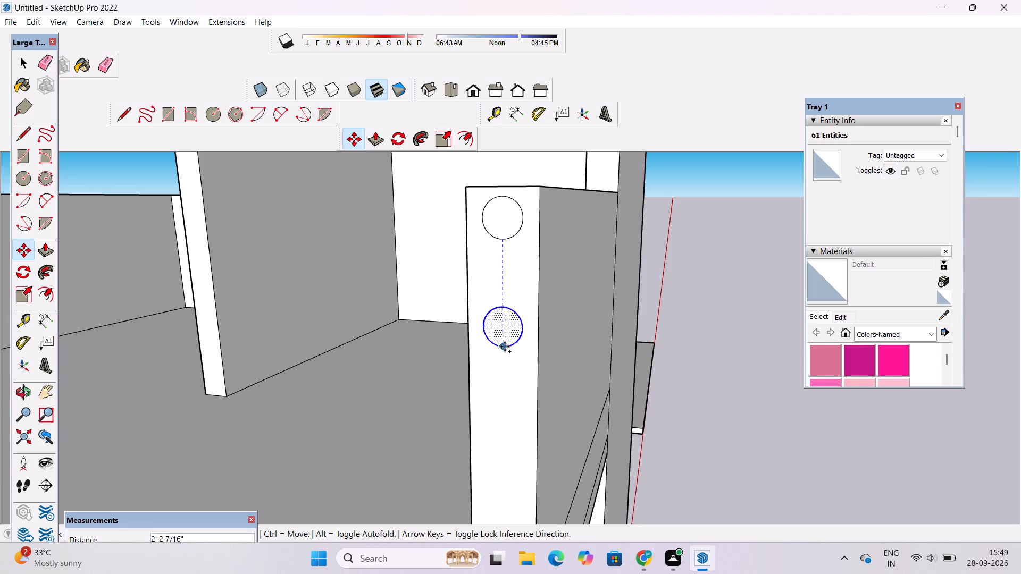
{"action": "type", "text": "2'"}
{"action": "key", "text": "Return"}
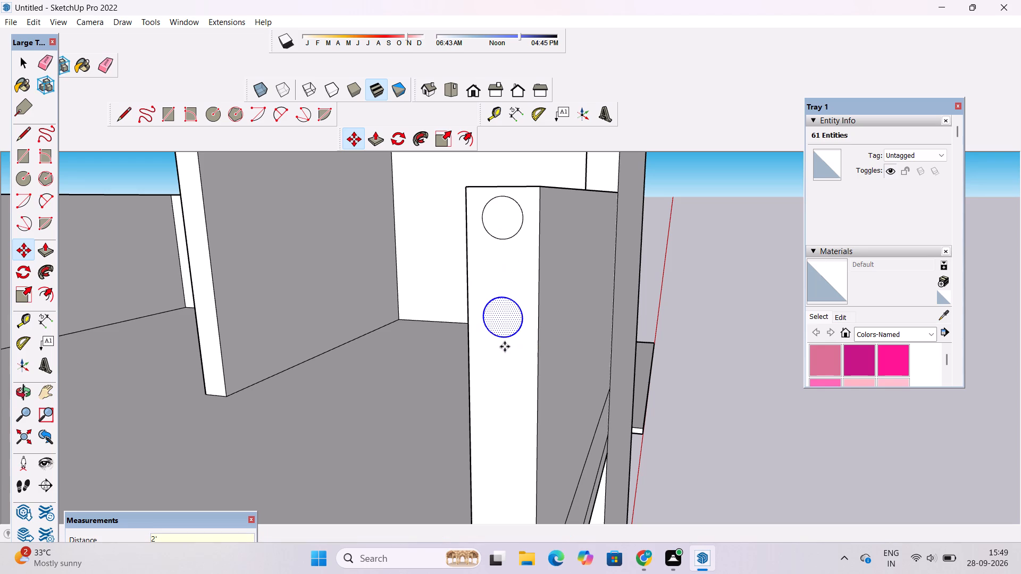
{"action": "type", "text": "*3"}
{"action": "key", "text": "Return"}
Examine the row of circles on the end face and its place in the terrace front from several angles.
{"action": "scroll", "coordinate": [505, 347], "scroll_direction": "down", "scroll_amount": 7}
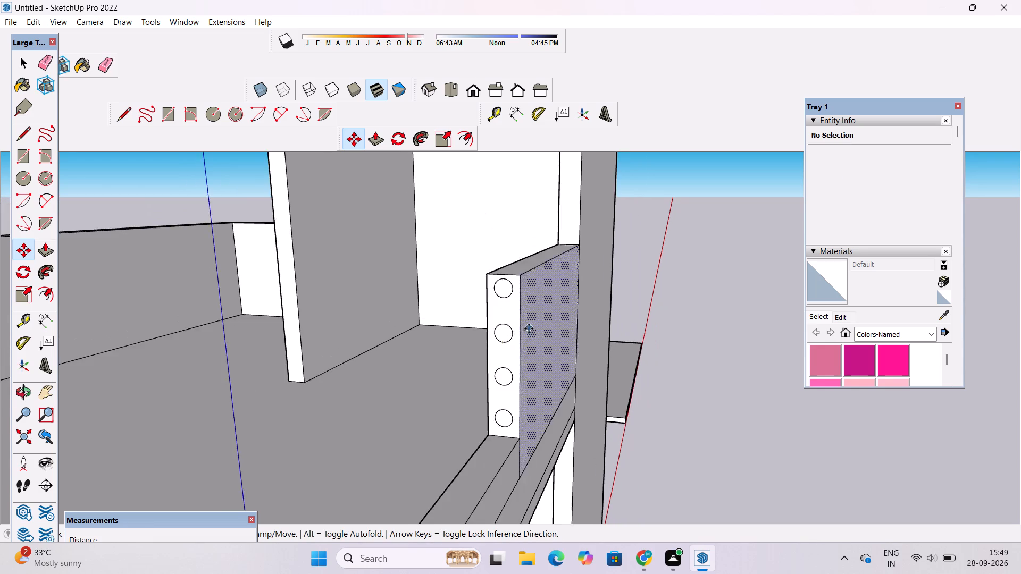
{"action": "scroll", "coordinate": [529, 328], "scroll_direction": "down", "scroll_amount": 4}
{"action": "scroll", "coordinate": [520, 379], "scroll_direction": "up", "scroll_amount": 10}
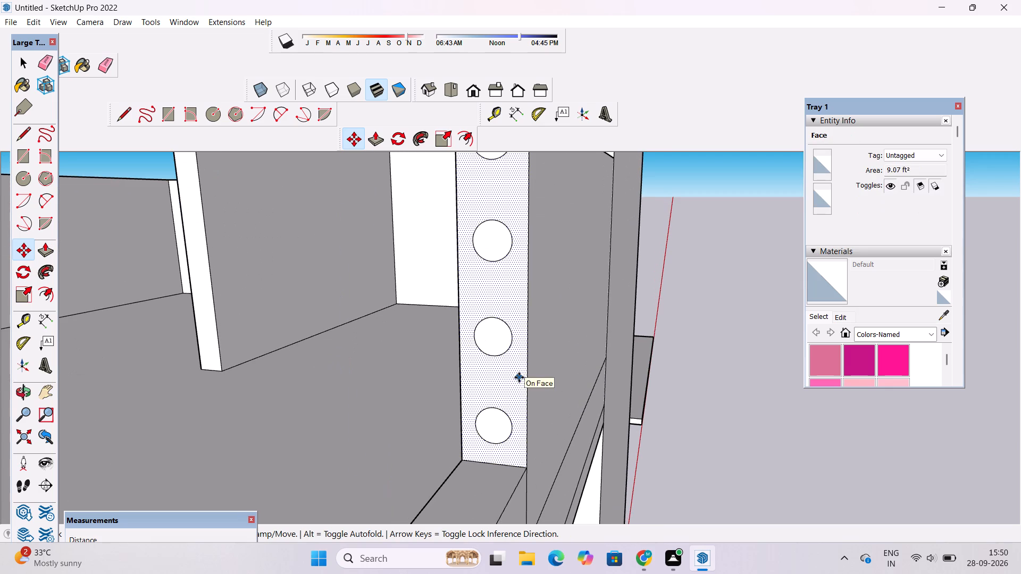
{"action": "key", "text": "o"}
{"action": "scroll", "coordinate": [519, 377], "scroll_direction": "down", "scroll_amount": 7}
{"action": "left_click_drag", "start_coordinate": [566, 376], "coordinate": [507, 387]}
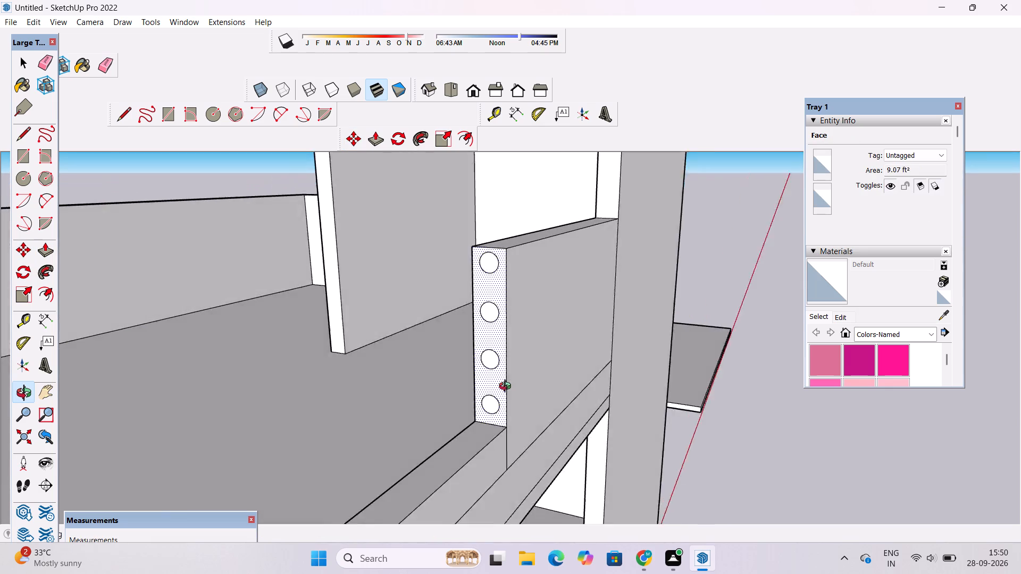
{"action": "left_click_drag", "start_coordinate": [507, 387], "coordinate": [434, 389]}
{"action": "scroll", "coordinate": [456, 241], "scroll_direction": "up", "scroll_amount": 6}
{"action": "scroll", "coordinate": [451, 255], "scroll_direction": "down", "scroll_amount": 12}
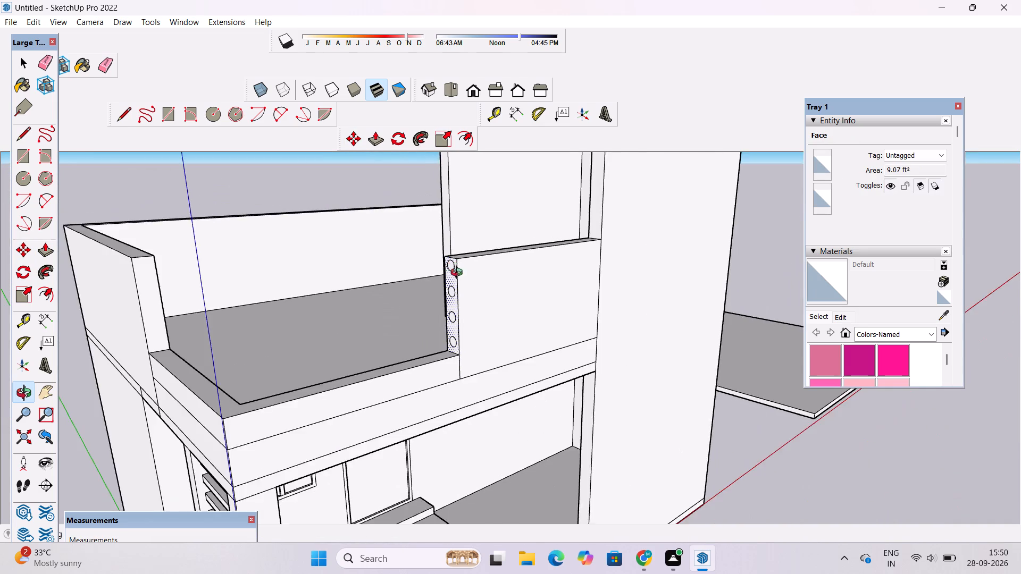
{"action": "left_click_drag", "start_coordinate": [453, 284], "coordinate": [390, 298]}
{"action": "scroll", "coordinate": [302, 309], "scroll_direction": "up", "scroll_amount": 5}
{"action": "scroll", "coordinate": [302, 309], "scroll_direction": "down", "scroll_amount": 5}
{"action": "scroll", "coordinate": [412, 269], "scroll_direction": "up", "scroll_amount": 4}
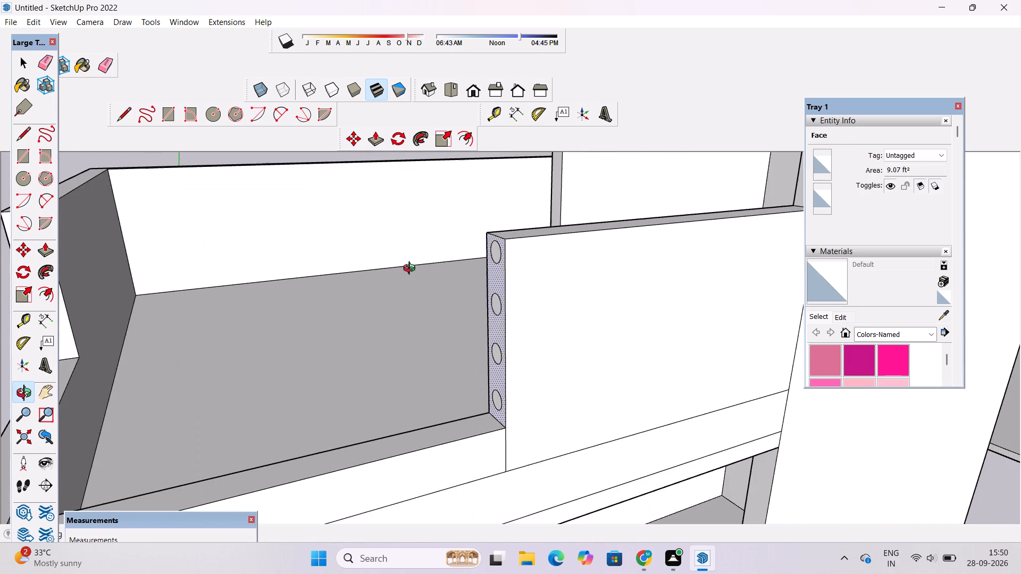
{"action": "scroll", "coordinate": [412, 269], "scroll_direction": "down", "scroll_amount": 7}
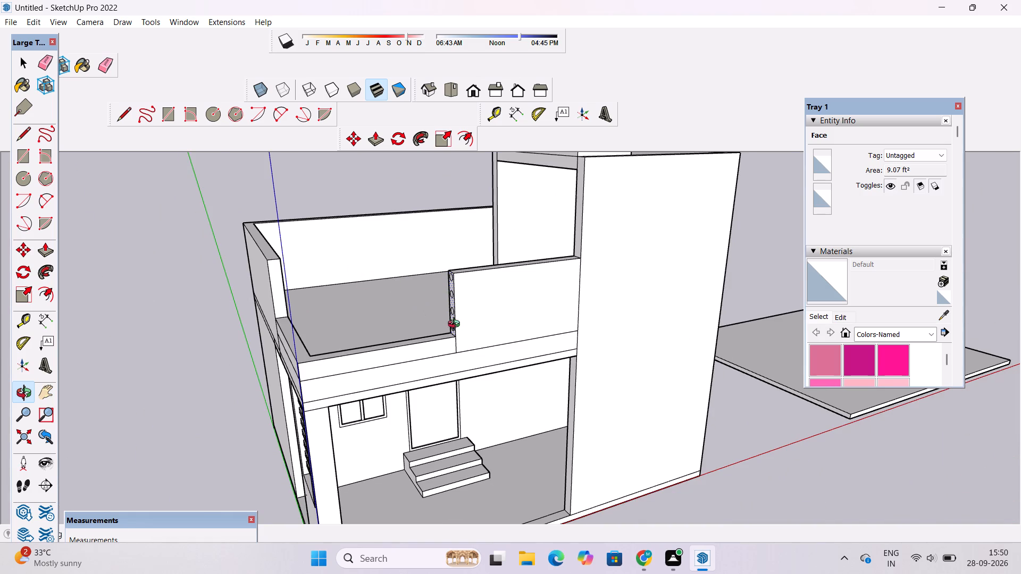
{"action": "scroll", "coordinate": [450, 276], "scroll_direction": "up", "scroll_amount": 20}
{"action": "scroll", "coordinate": [450, 276], "scroll_direction": "up", "scroll_amount": 1}
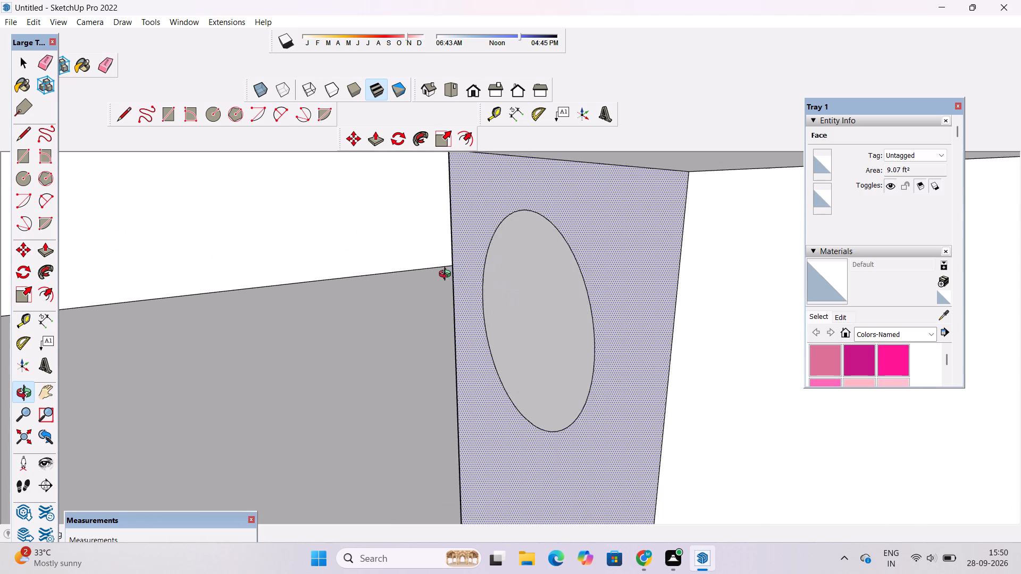
{"action": "left_click_drag", "start_coordinate": [447, 275], "coordinate": [452, 320], "text": "shift"}
{"action": "scroll", "coordinate": [453, 321], "scroll_direction": "down", "scroll_amount": 5, "text": "shift"}
{"action": "left_click_drag", "start_coordinate": [448, 331], "coordinate": [464, 271], "text": "shift"}
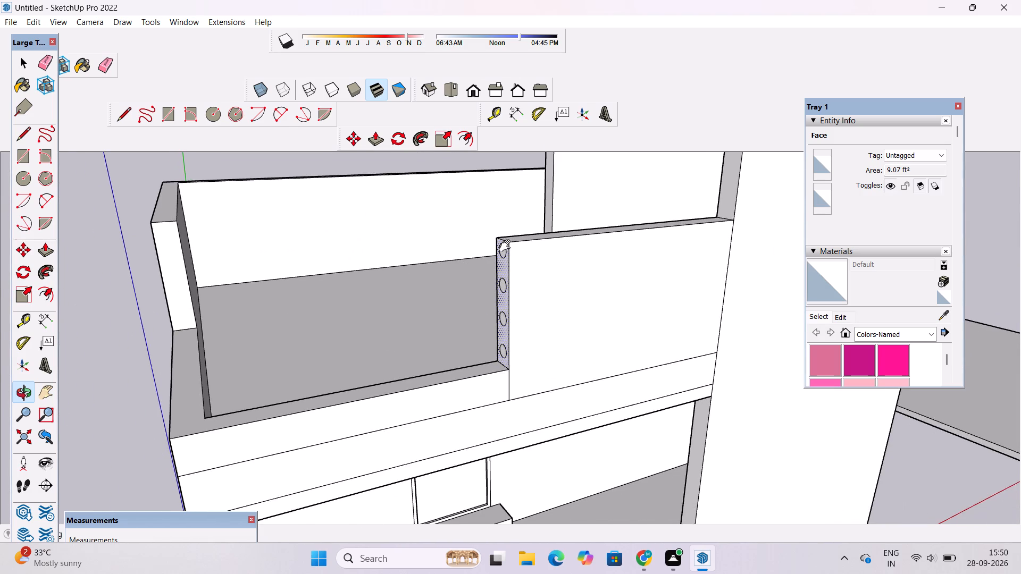
Measure the gap from the midpoint of the wall's top edge to the uppermost circle with a trial dimension.
{"action": "scroll", "coordinate": [507, 246], "scroll_direction": "up", "scroll_amount": 16}
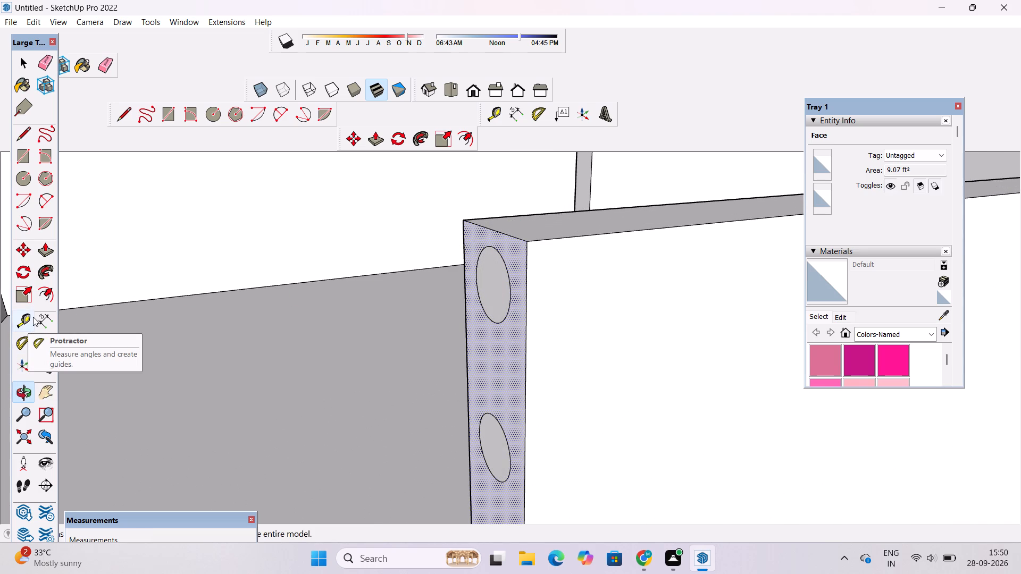
{"action": "scroll", "coordinate": [33, 316], "scroll_direction": "up", "scroll_amount": 3}
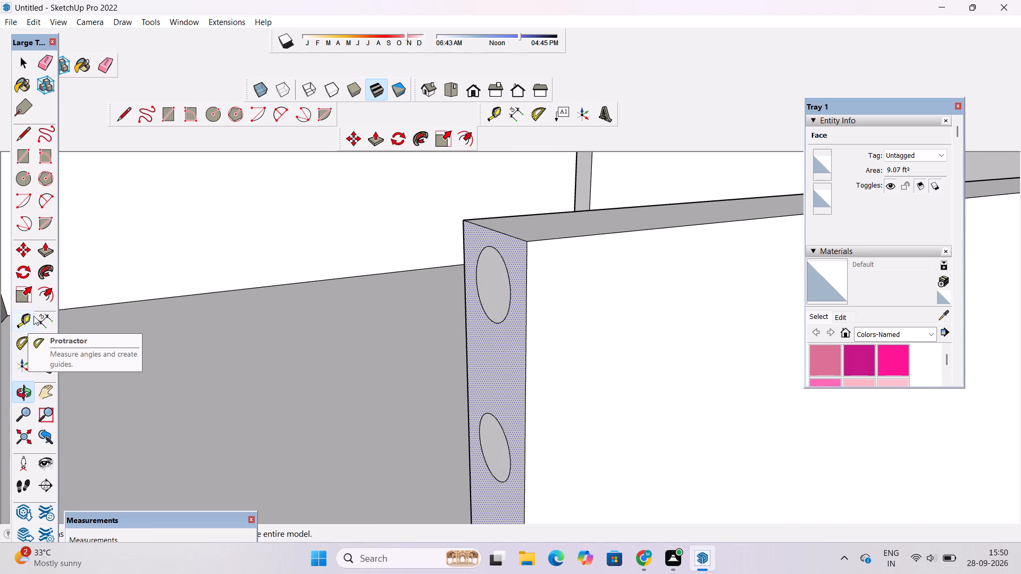
{"action": "scroll", "coordinate": [35, 317], "scroll_direction": "down", "scroll_amount": 1}
{"action": "scroll", "coordinate": [35, 317], "scroll_direction": "up", "scroll_amount": 1}
{"action": "left_click", "coordinate": [43, 317]}
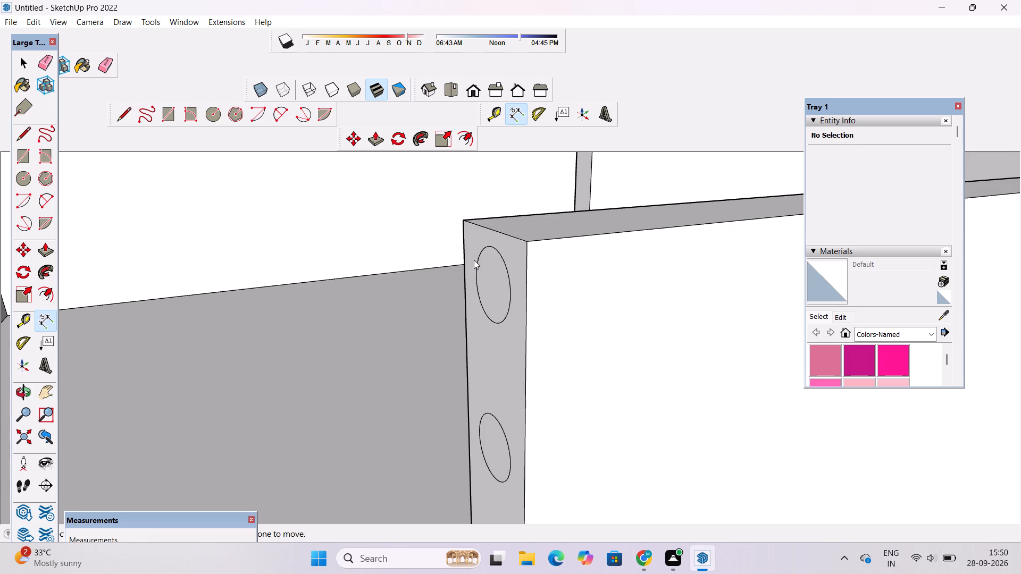
{"action": "scroll", "coordinate": [498, 234], "scroll_direction": "up", "scroll_amount": 3}
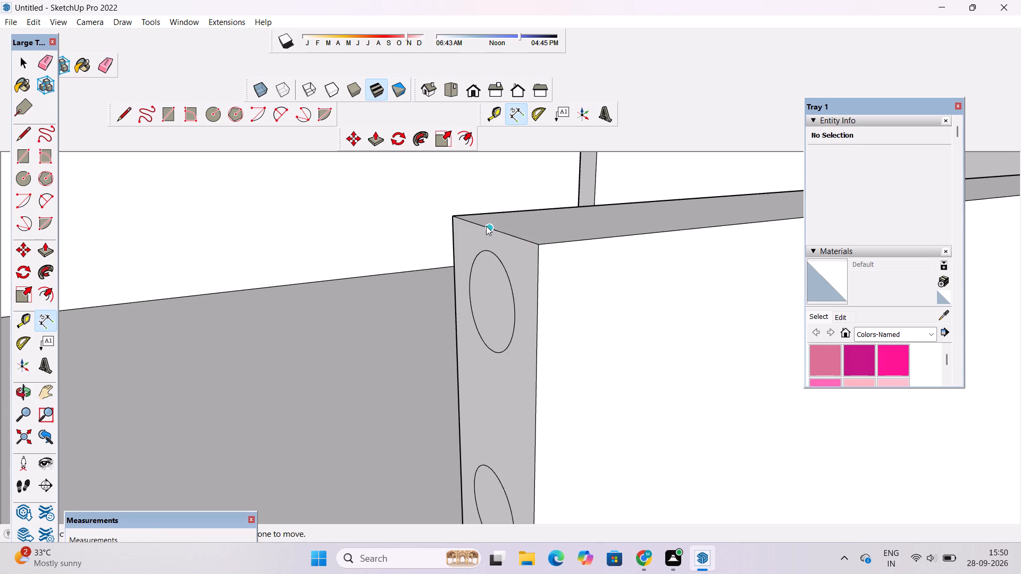
{"action": "left_click", "coordinate": [487, 227]}
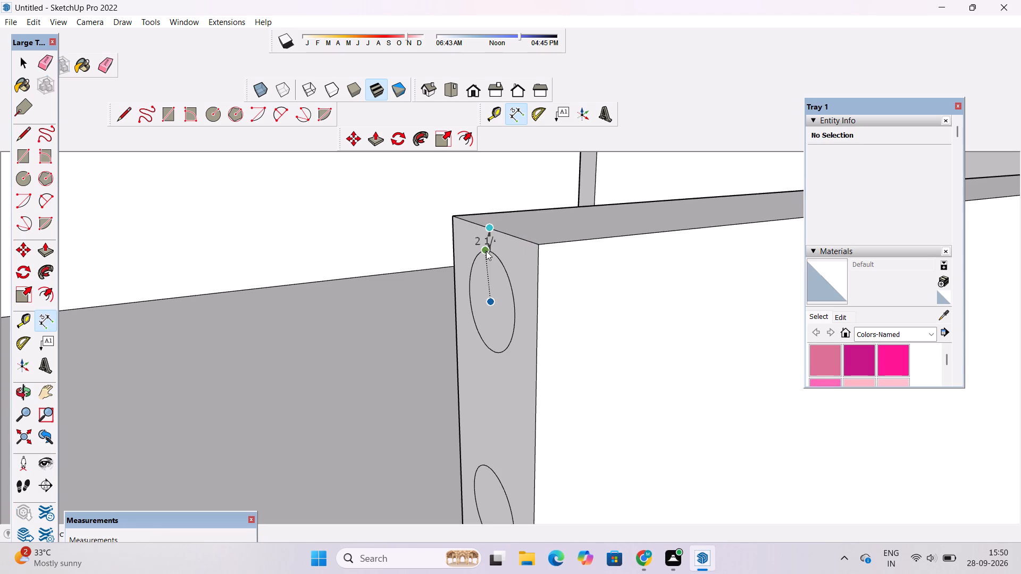
{"action": "scroll", "coordinate": [486, 251], "scroll_direction": "up", "scroll_amount": 14}
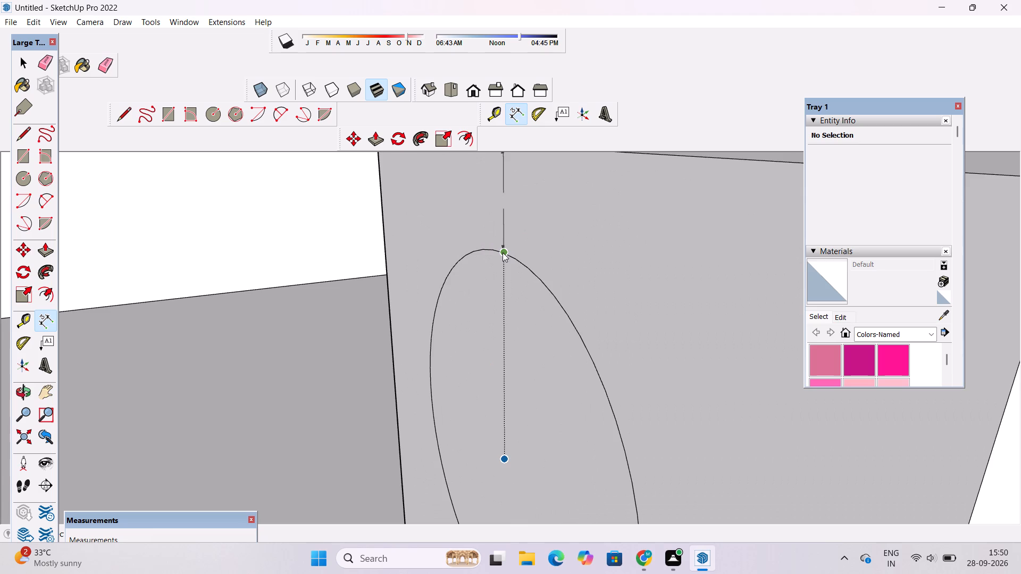
{"action": "scroll", "coordinate": [503, 252], "scroll_direction": "down", "scroll_amount": 5}
{"action": "left_click", "coordinate": [503, 252]}
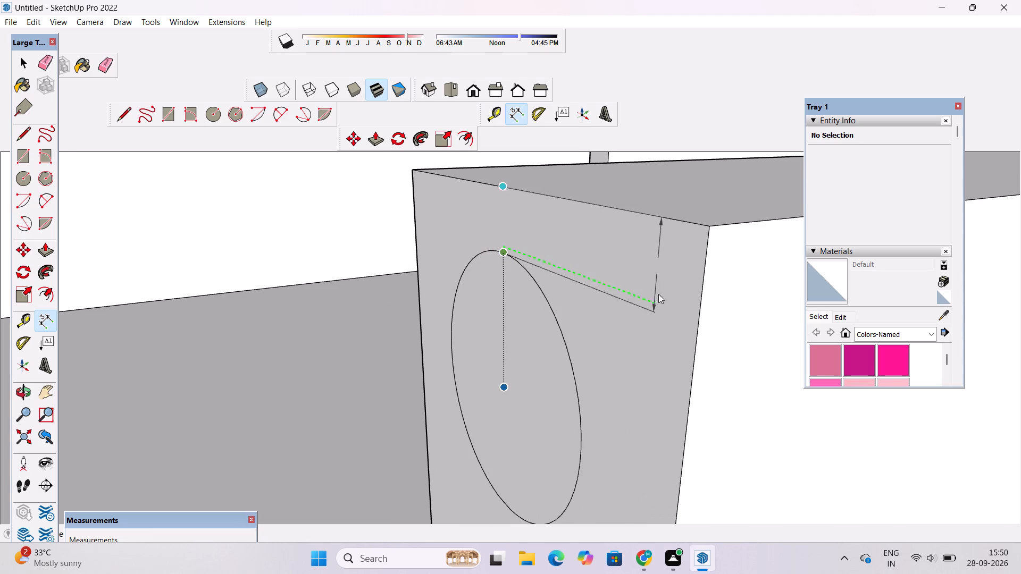
{"action": "scroll", "coordinate": [666, 298], "scroll_direction": "down", "scroll_amount": 7}
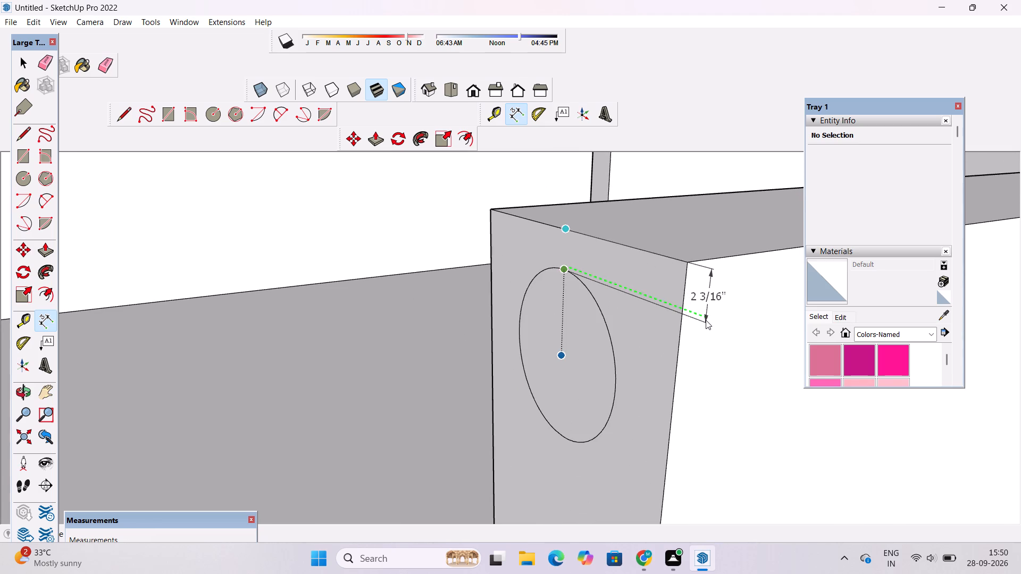
{"action": "key", "text": "space"}
Examine the terrace's open front between the end face with the circles and the opposite side wall from several angles.
{"action": "scroll", "coordinate": [715, 330], "scroll_direction": "down", "scroll_amount": 6}
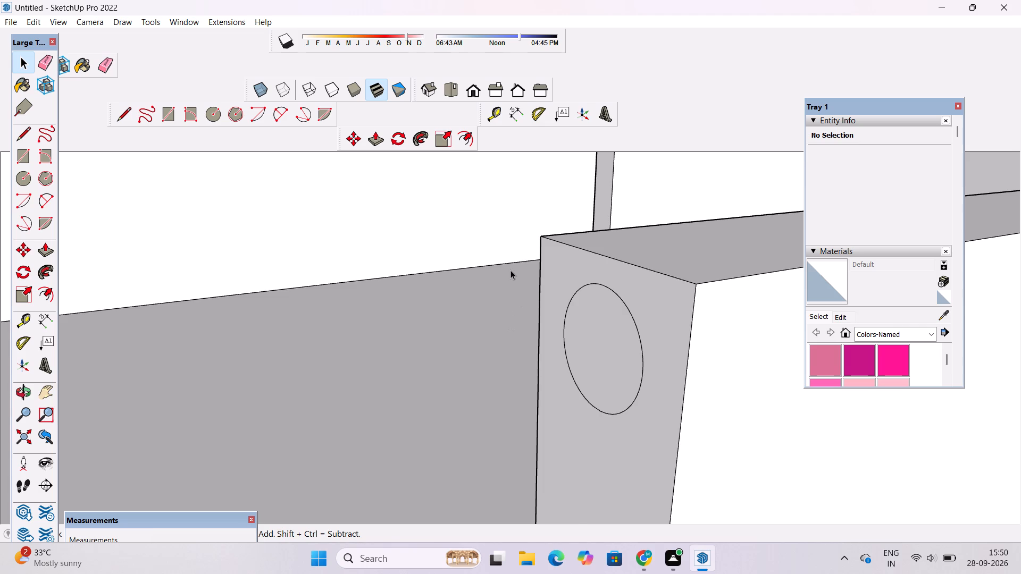
{"action": "key", "text": "o"}
{"action": "scroll", "coordinate": [499, 267], "scroll_direction": "down", "scroll_amount": 5}
{"action": "left_click_drag", "start_coordinate": [522, 319], "coordinate": [533, 306]}
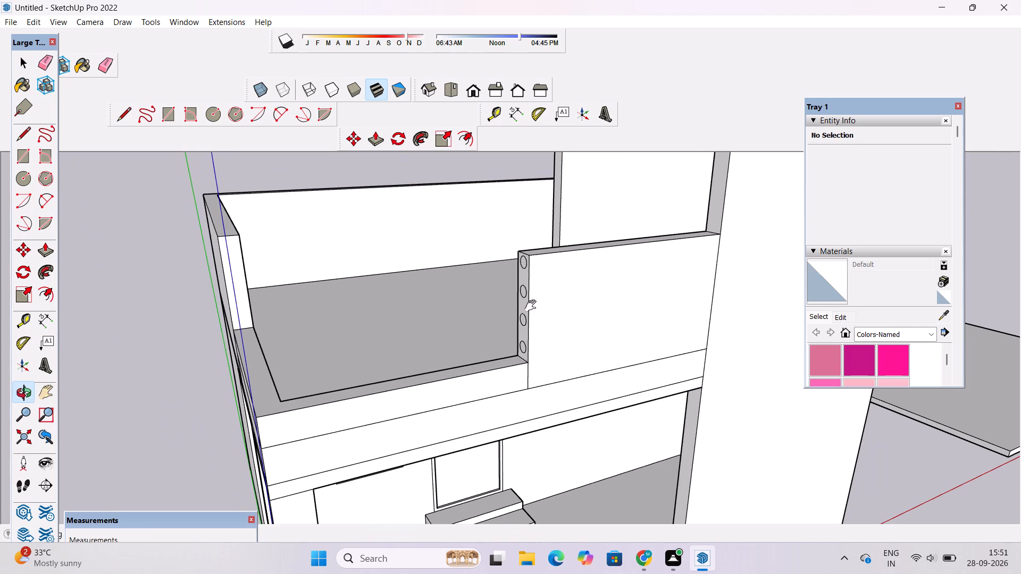
{"action": "left_click_drag", "start_coordinate": [446, 285], "coordinate": [495, 300], "text": "shift"}
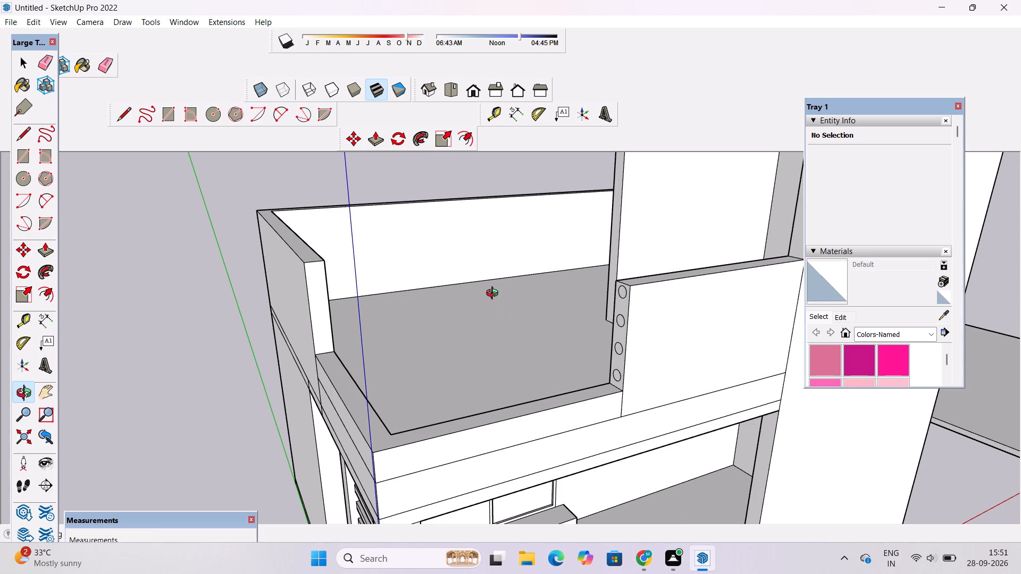
{"action": "scroll", "coordinate": [555, 265], "scroll_direction": "up", "scroll_amount": 3}
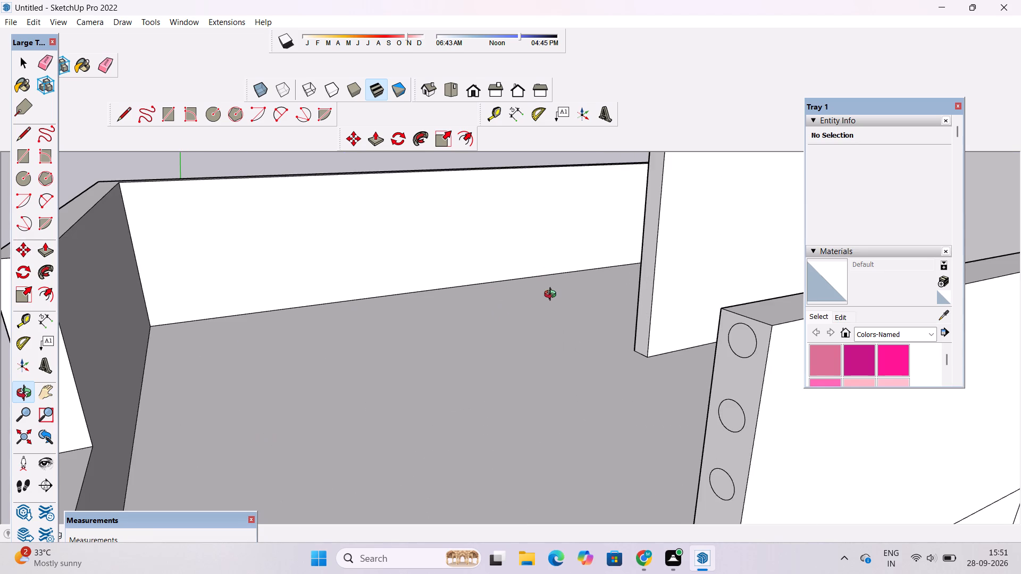
{"action": "left_click_drag", "start_coordinate": [546, 310], "coordinate": [549, 263], "text": "shift"}
{"action": "scroll", "coordinate": [549, 257], "scroll_direction": "down", "scroll_amount": 6}
{"action": "scroll", "coordinate": [558, 297], "scroll_direction": "up", "scroll_amount": 3}
{"action": "left_click_drag", "start_coordinate": [555, 298], "coordinate": [546, 304], "text": "shift"}
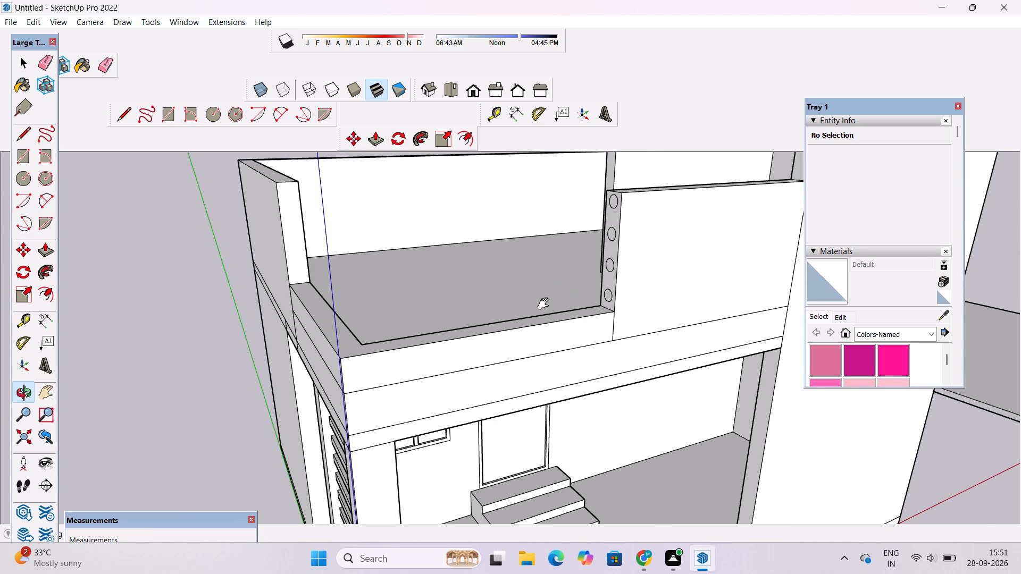
{"action": "left_click_drag", "start_coordinate": [546, 304], "coordinate": [544, 306], "text": "shift"}
{"action": "left_click_drag", "start_coordinate": [528, 321], "coordinate": [605, 339]}
{"action": "scroll", "coordinate": [603, 287], "scroll_direction": "up", "scroll_amount": 4}
{"action": "left_click_drag", "start_coordinate": [652, 258], "coordinate": [610, 266], "text": "shift"}
{"action": "scroll", "coordinate": [602, 278], "scroll_direction": "down", "scroll_amount": 5}
{"action": "left_click_drag", "start_coordinate": [602, 315], "coordinate": [600, 307]}
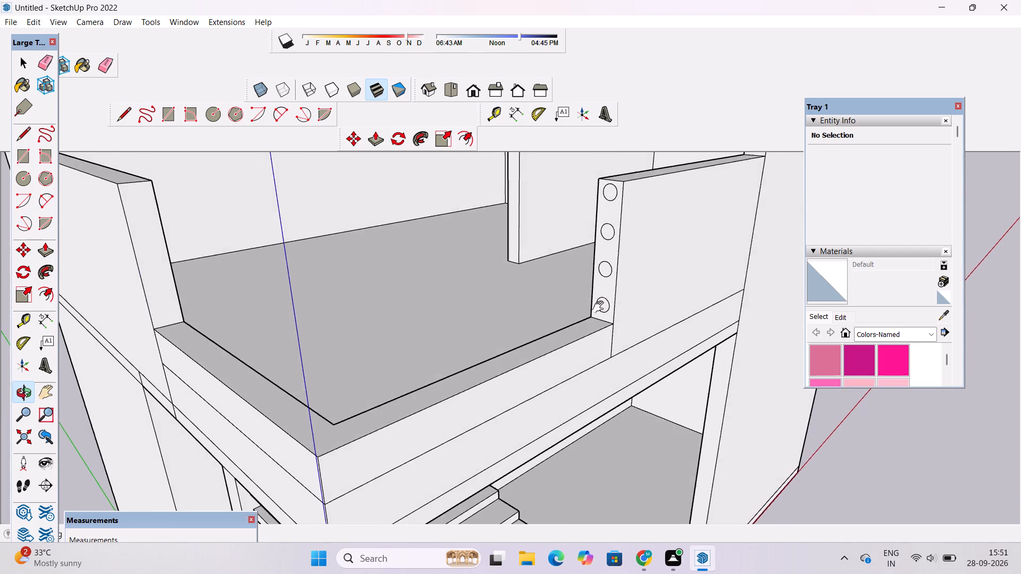
{"action": "left_click_drag", "start_coordinate": [600, 307], "coordinate": [601, 303]}
Start a line from the centre of the lowest circle on the wall's end face.
{"action": "scroll", "coordinate": [617, 241], "scroll_direction": "up", "scroll_amount": 2}
{"action": "left_click_drag", "start_coordinate": [615, 240], "coordinate": [589, 254], "text": "shift"}
{"action": "scroll", "coordinate": [554, 307], "scroll_direction": "up", "scroll_amount": 2}
{"action": "key", "text": "l"}
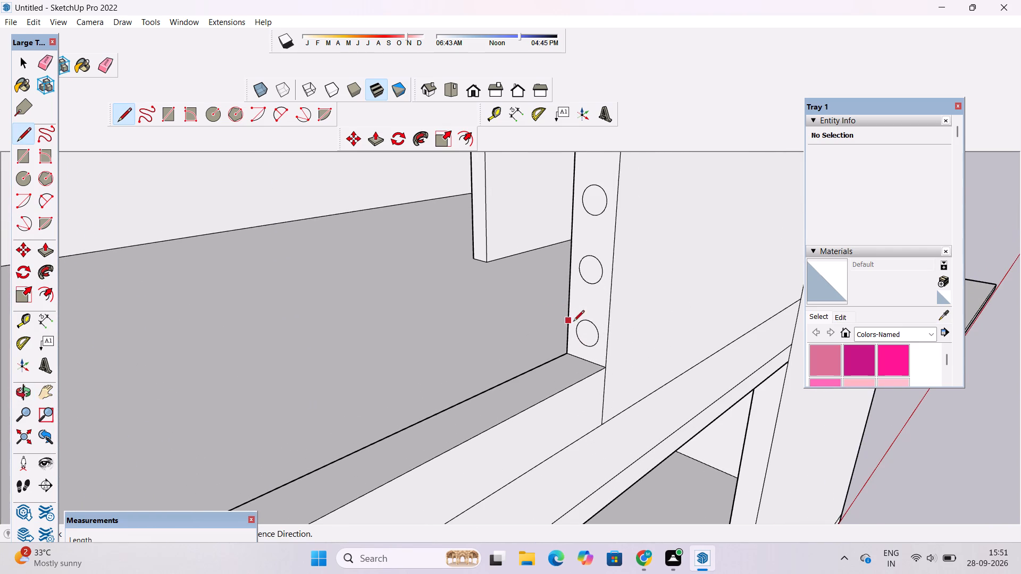
{"action": "scroll", "coordinate": [575, 331], "scroll_direction": "up", "scroll_amount": 3}
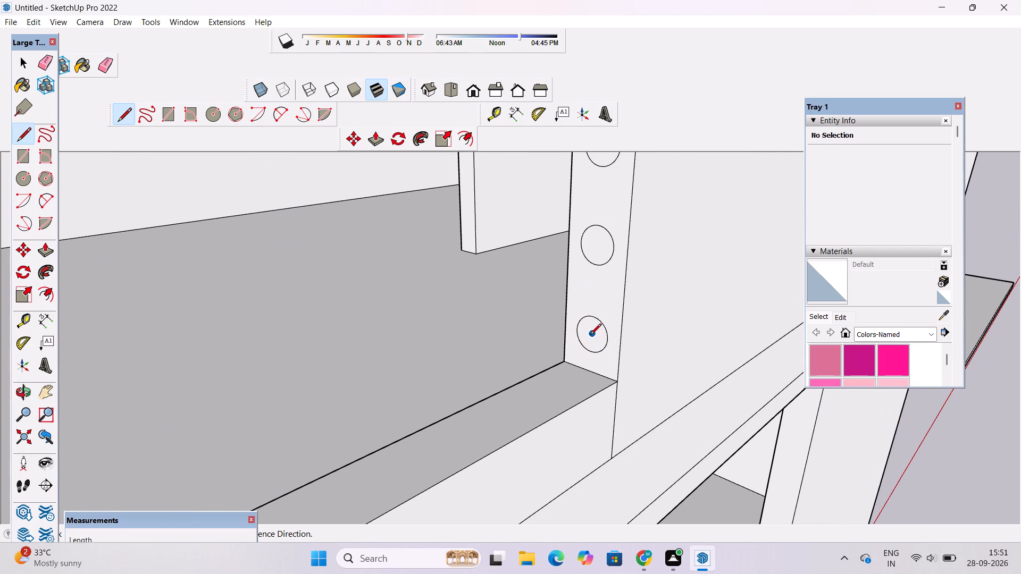
{"action": "left_click", "coordinate": [590, 335]}
{"action": "scroll", "coordinate": [591, 334], "scroll_direction": "down", "scroll_amount": 9}
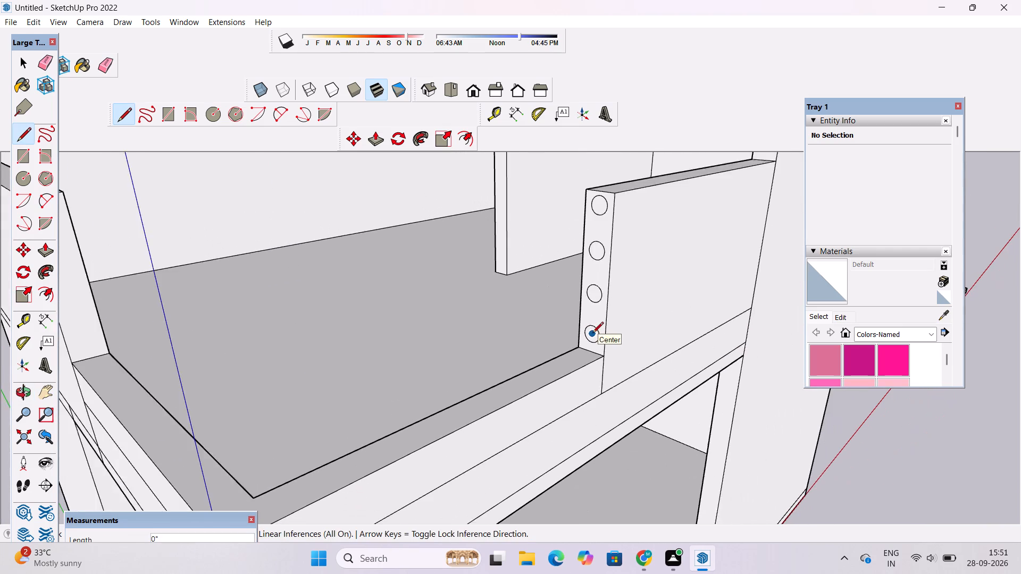